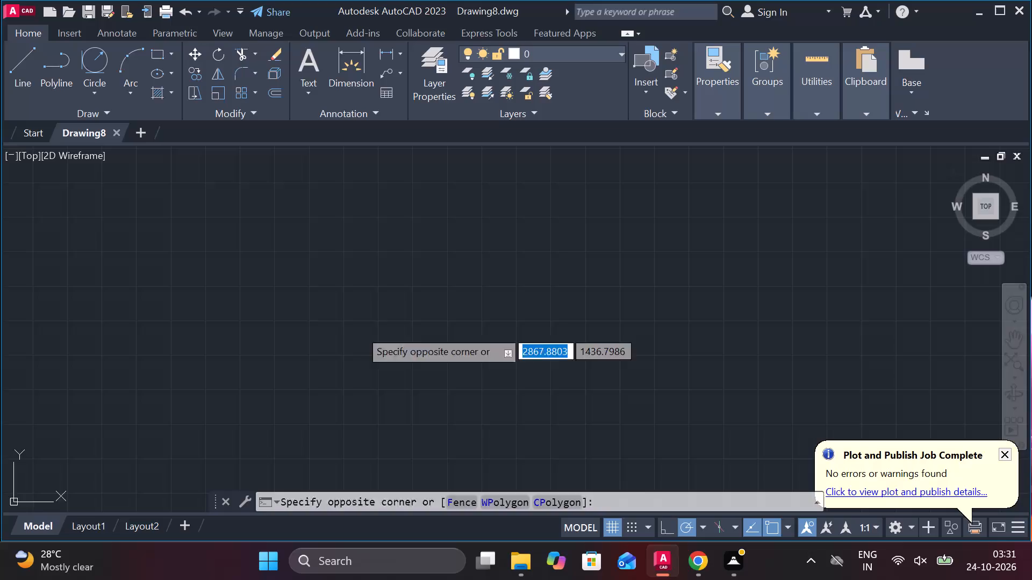
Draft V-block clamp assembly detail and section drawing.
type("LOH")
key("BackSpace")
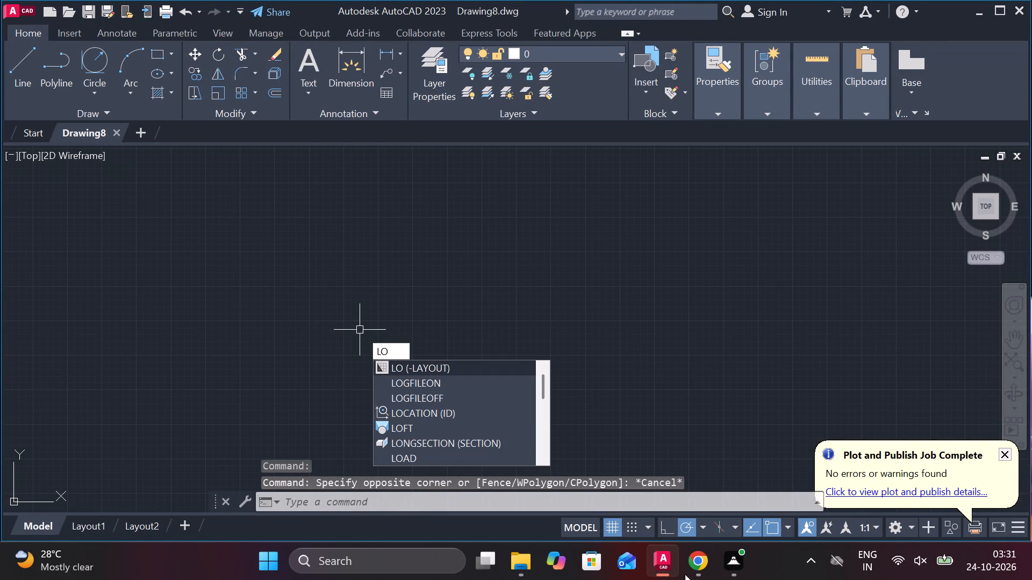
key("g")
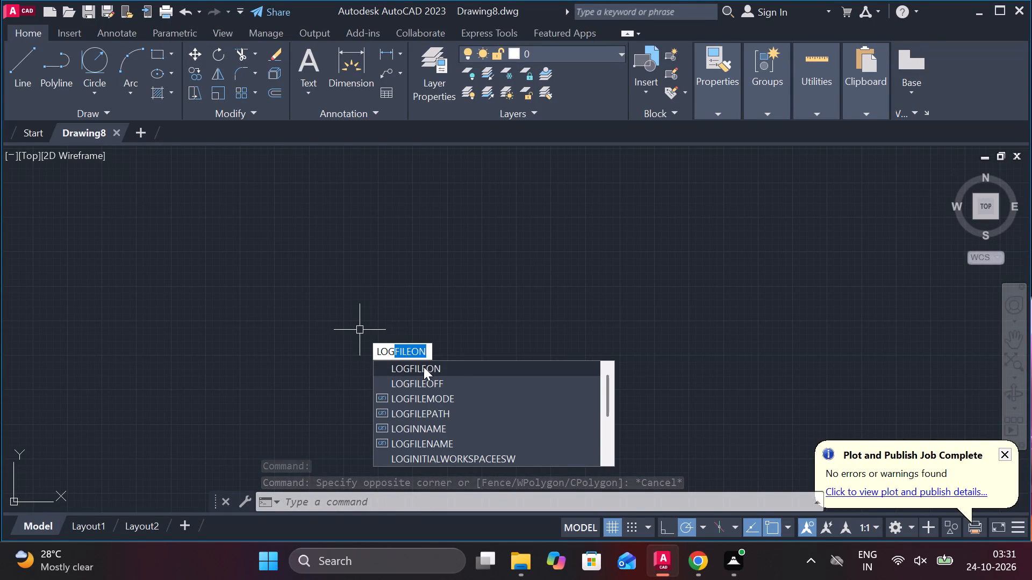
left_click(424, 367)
Set the model space limits to lower-left corner 0,0 and upper-right corner 297,210, and zoom to the extents.
type("LIMITS")
key("Return")
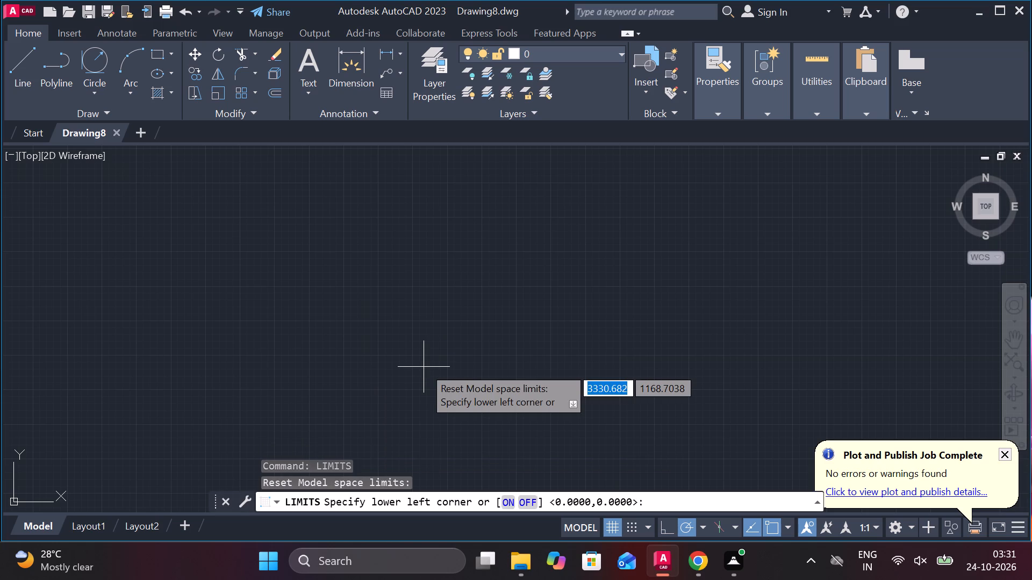
type("0,0")
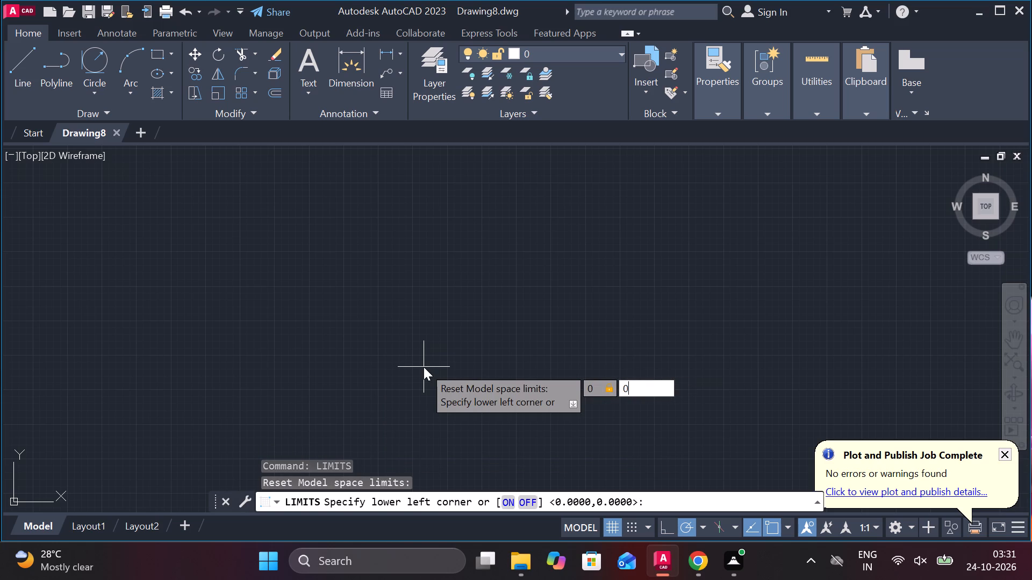
key("Return")
type("297")
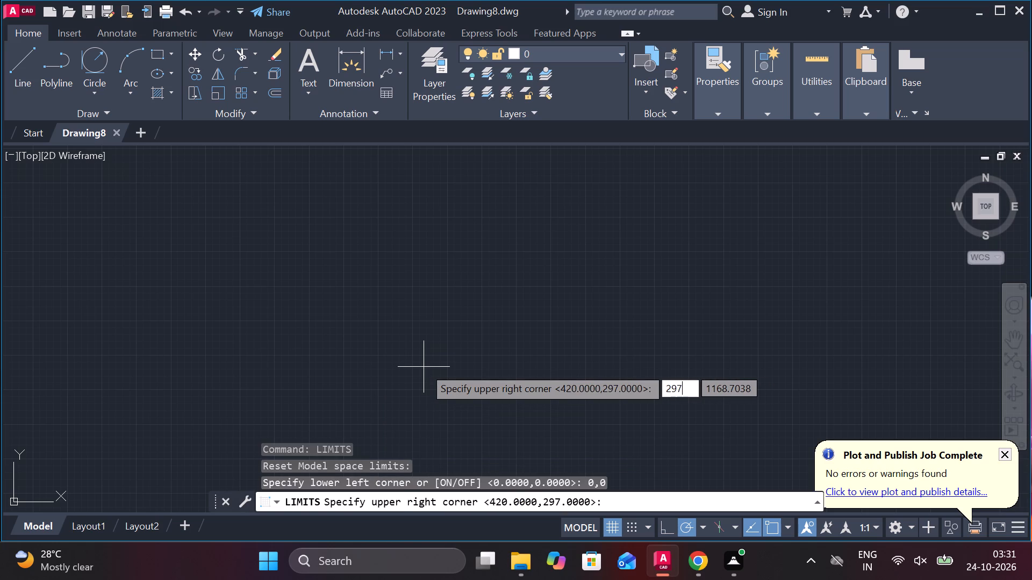
type(",210")
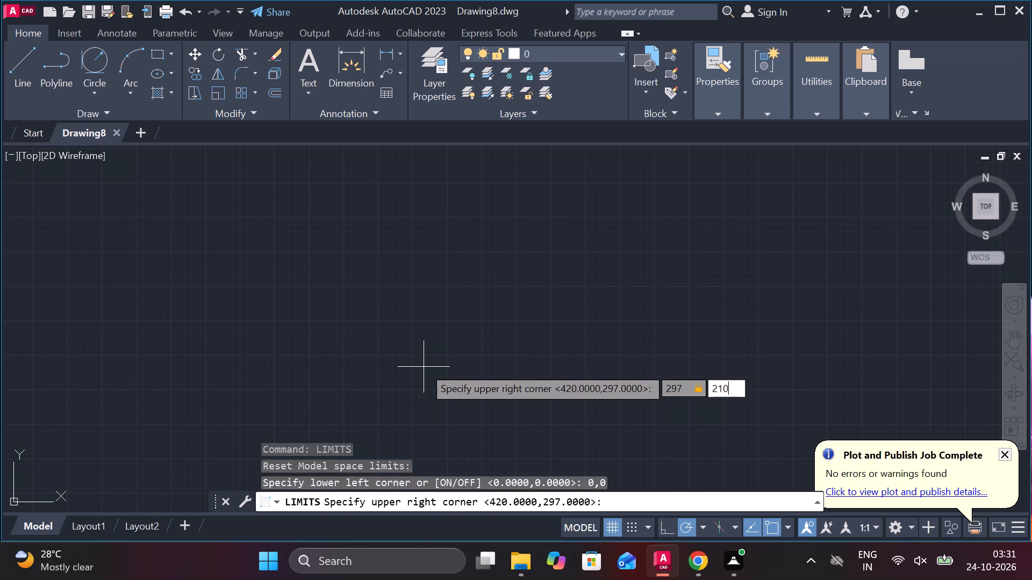
key("Return")
key("z")
key("Return")
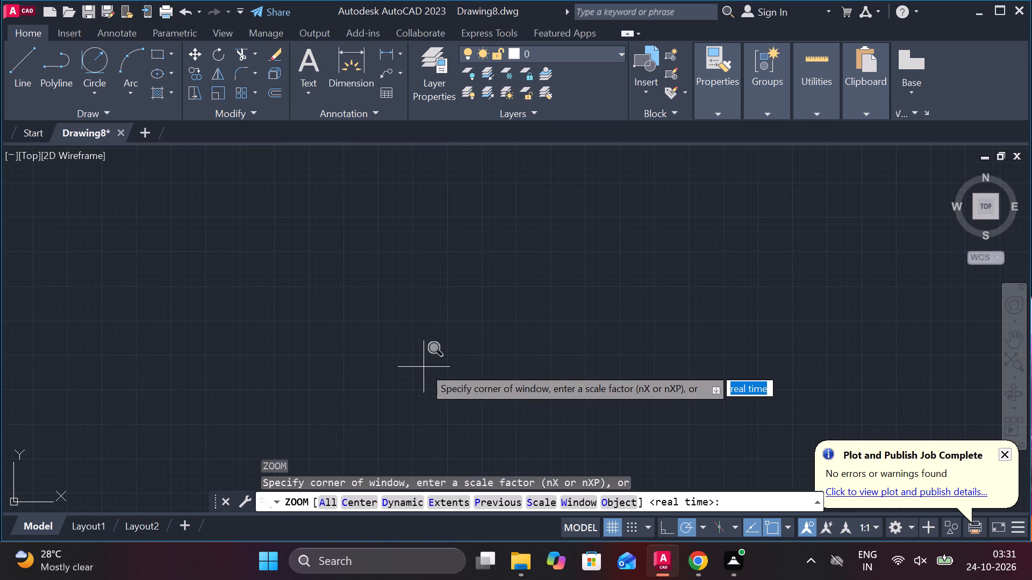
key("e")
key("Return")
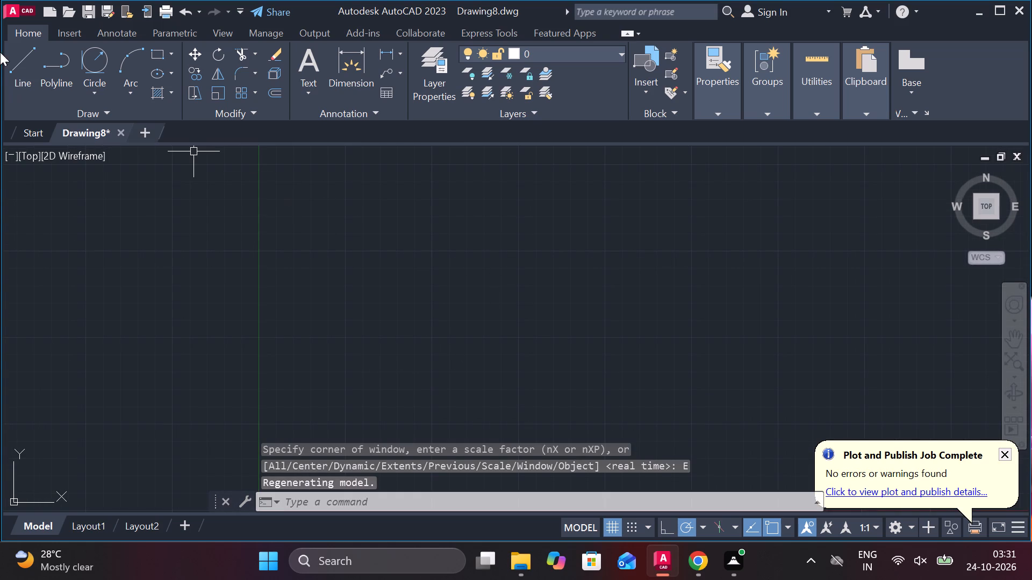
Draw a connected line profile running 21 down, 4 right, 9 down, 4 left, 21 down and 13 right.
left_click(9, 63)
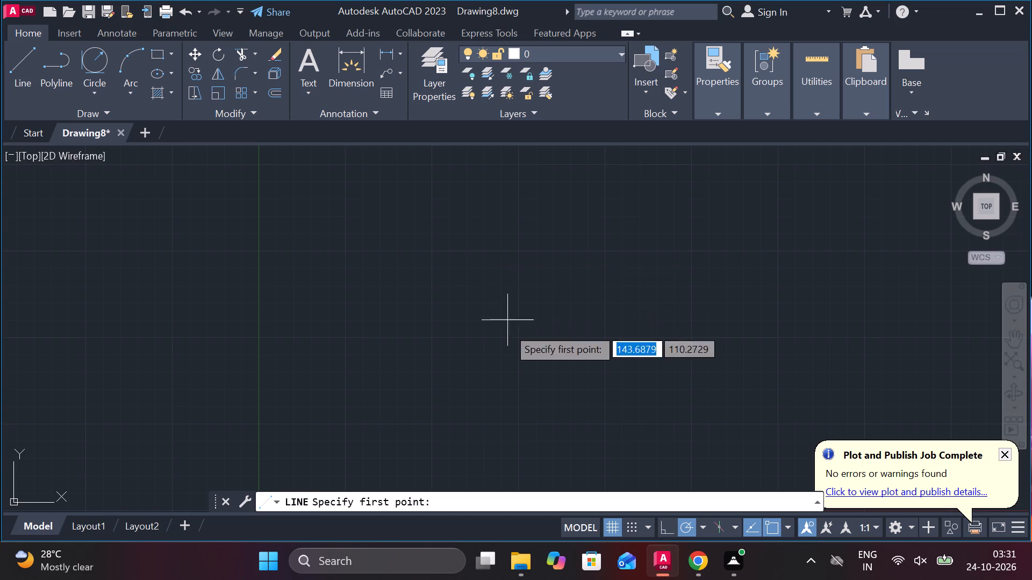
left_click(478, 231)
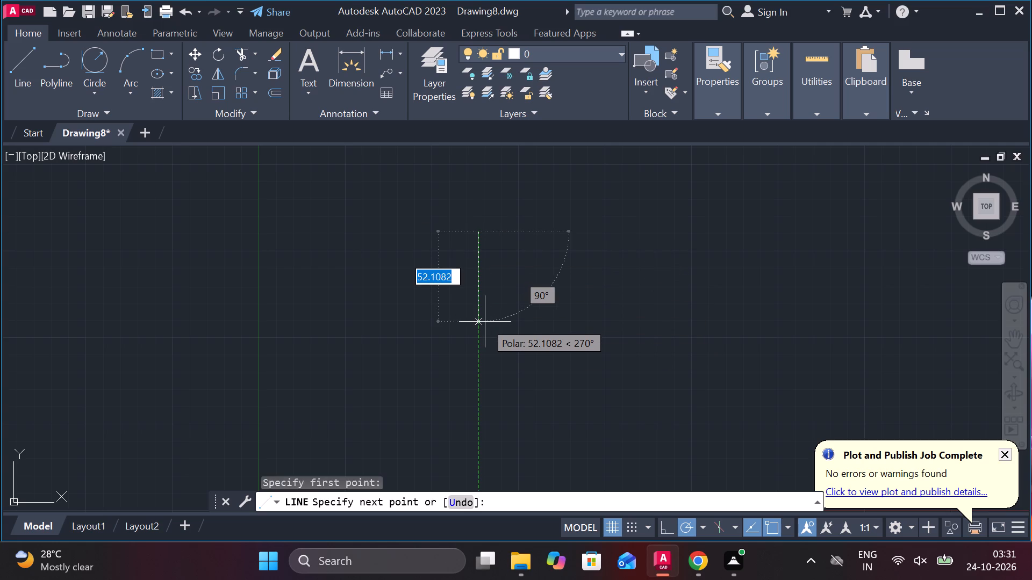
type("21")
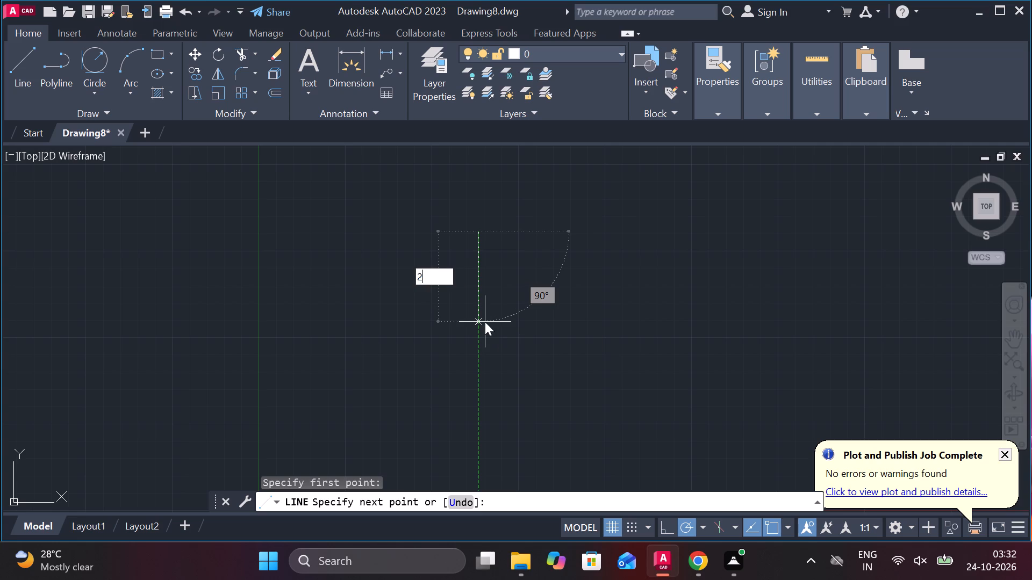
key("space")
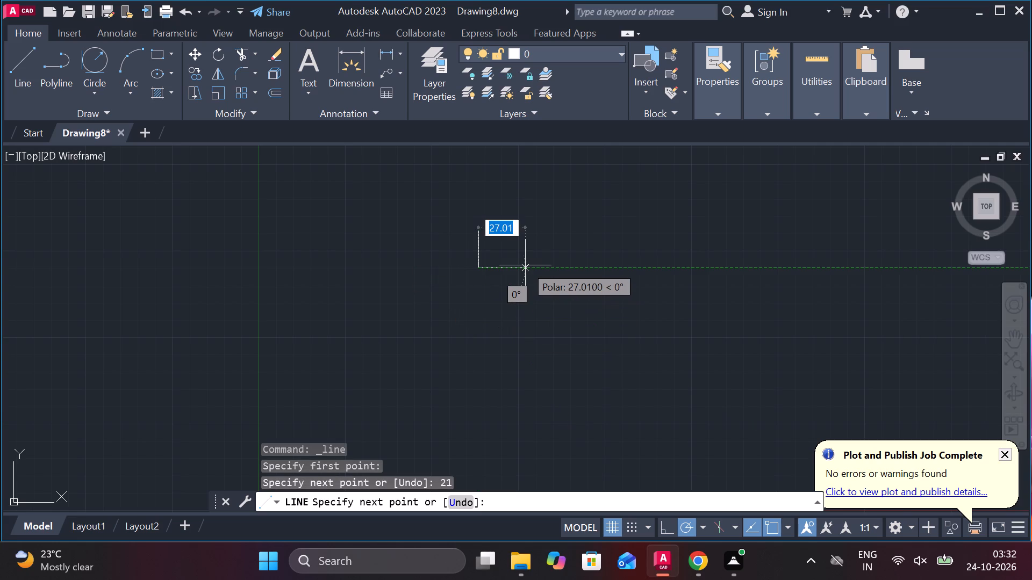
key("4")
key("space")
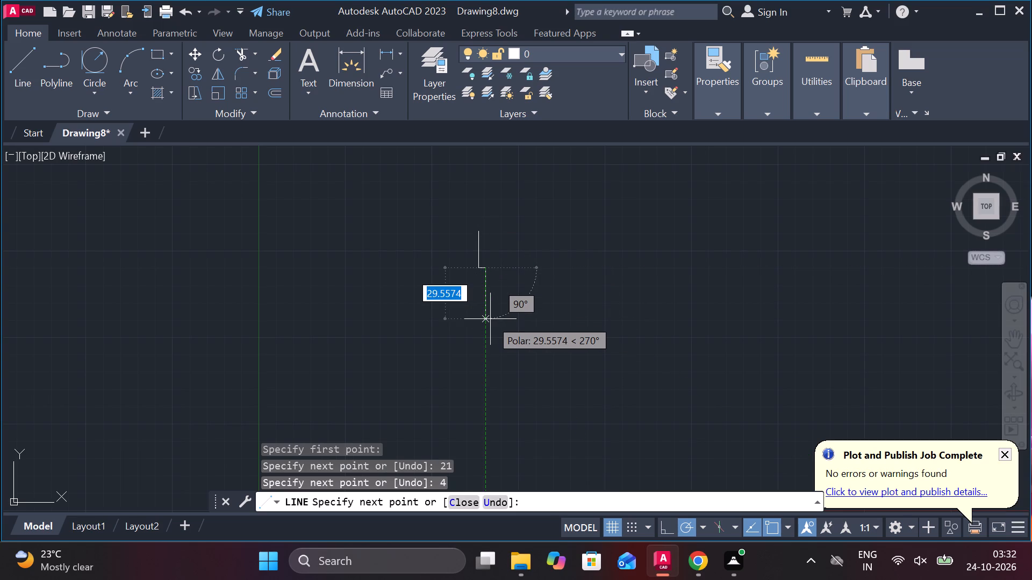
key("9")
key("Return")
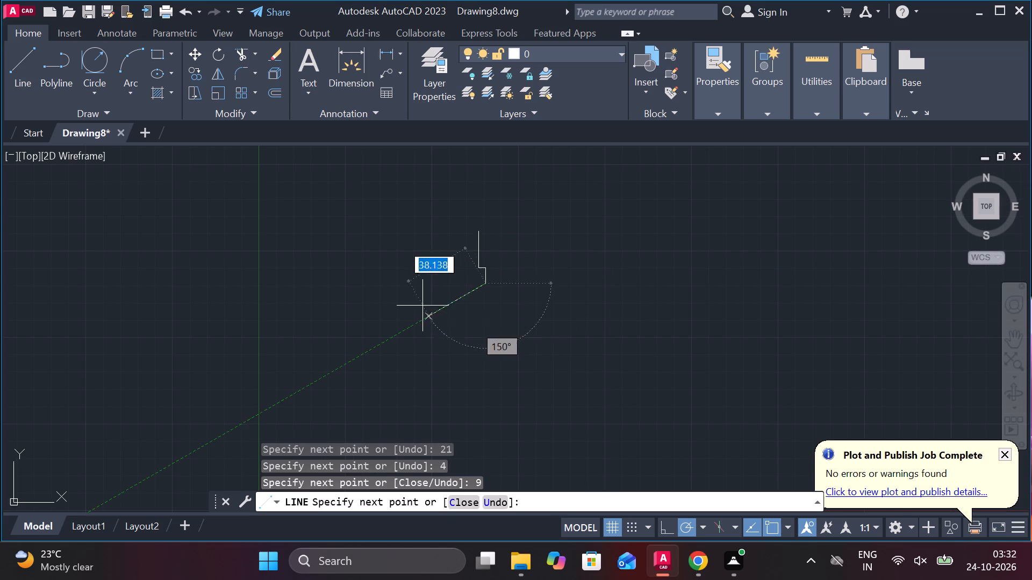
type("4")
key("space")
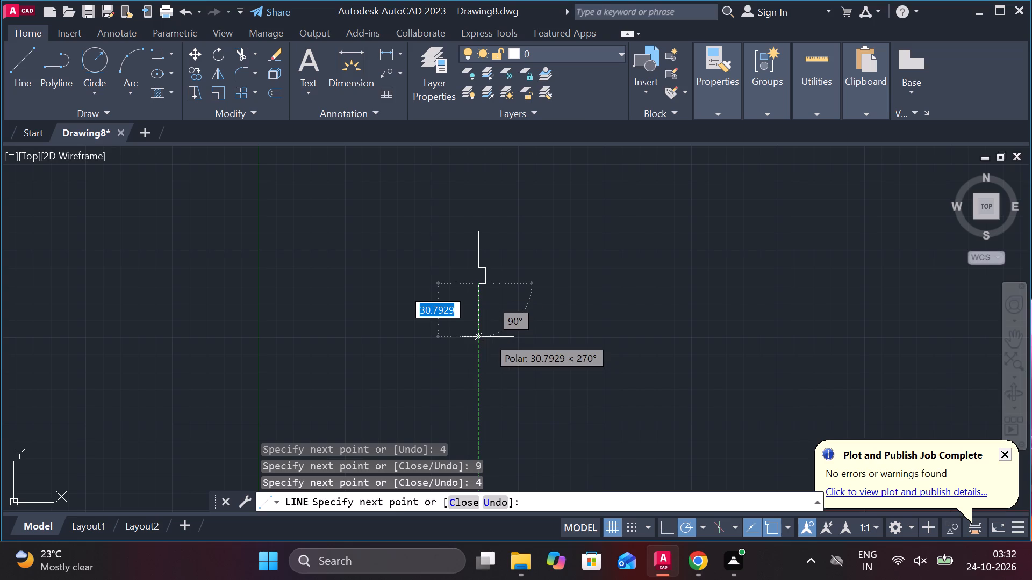
type("21")
key("space")
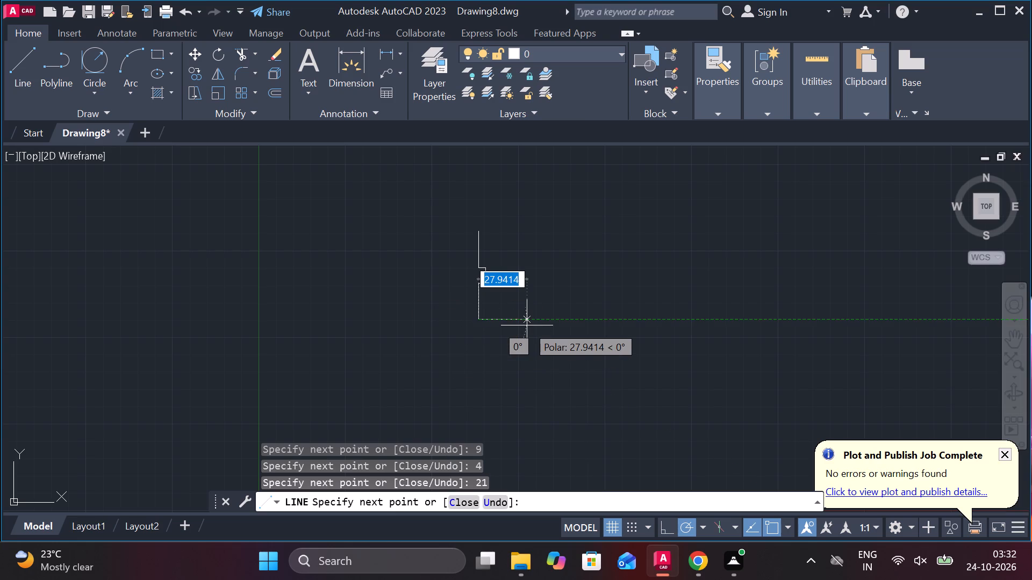
type("13")
key("space")
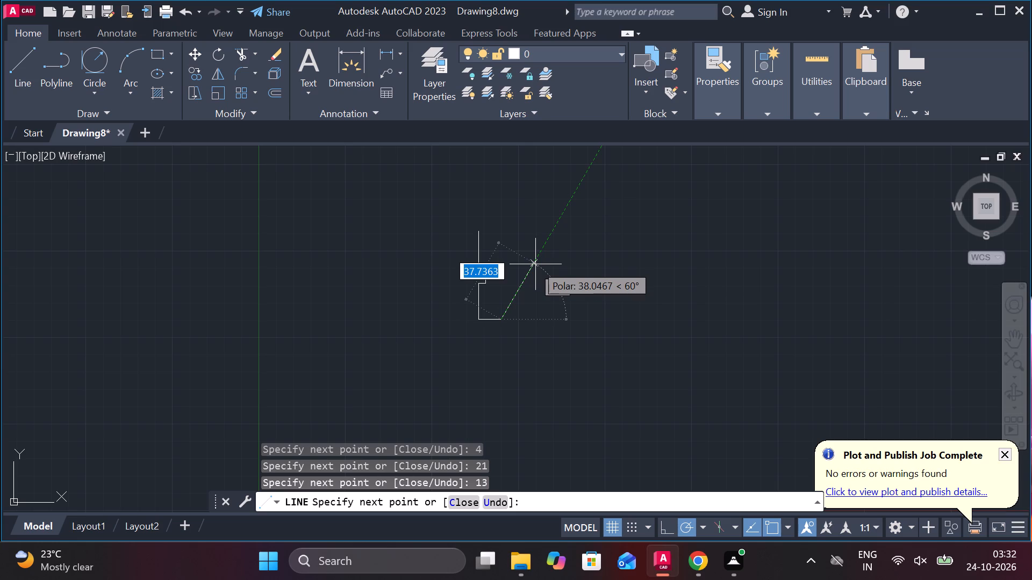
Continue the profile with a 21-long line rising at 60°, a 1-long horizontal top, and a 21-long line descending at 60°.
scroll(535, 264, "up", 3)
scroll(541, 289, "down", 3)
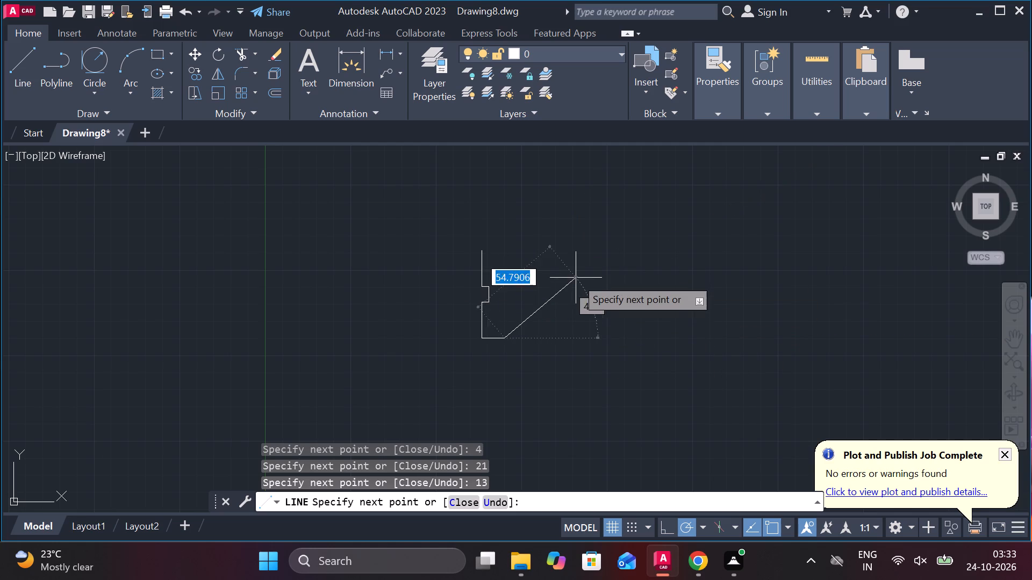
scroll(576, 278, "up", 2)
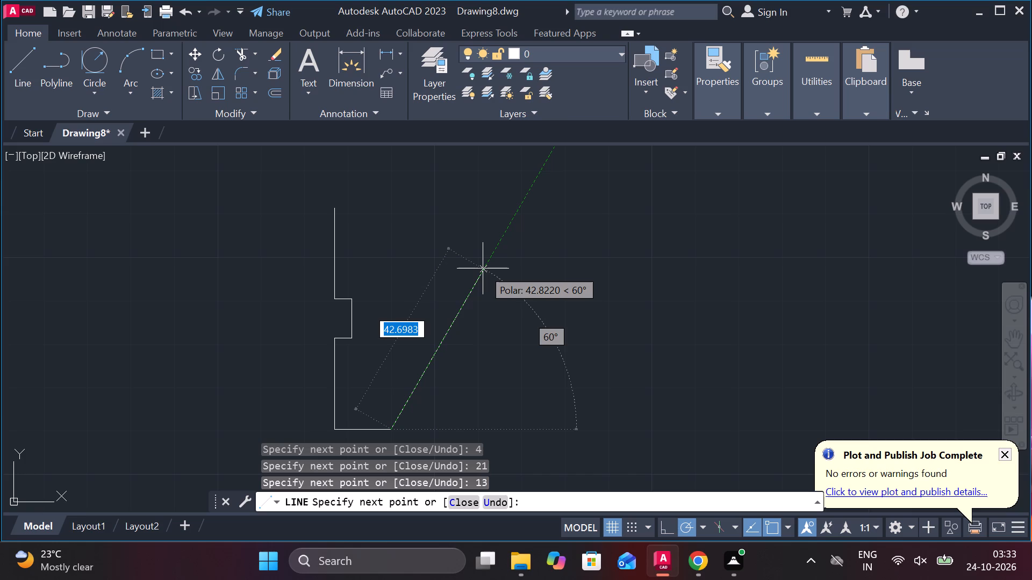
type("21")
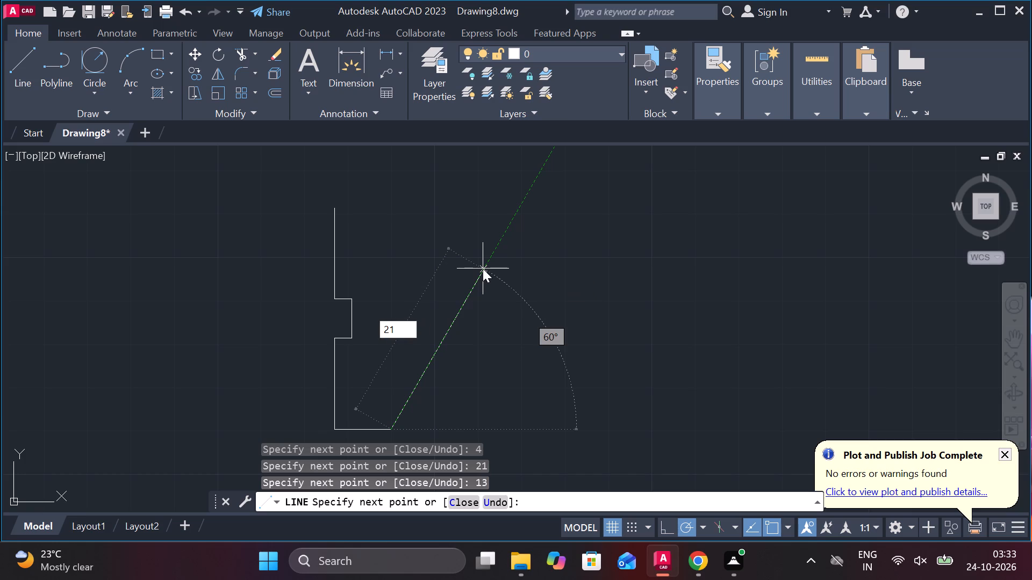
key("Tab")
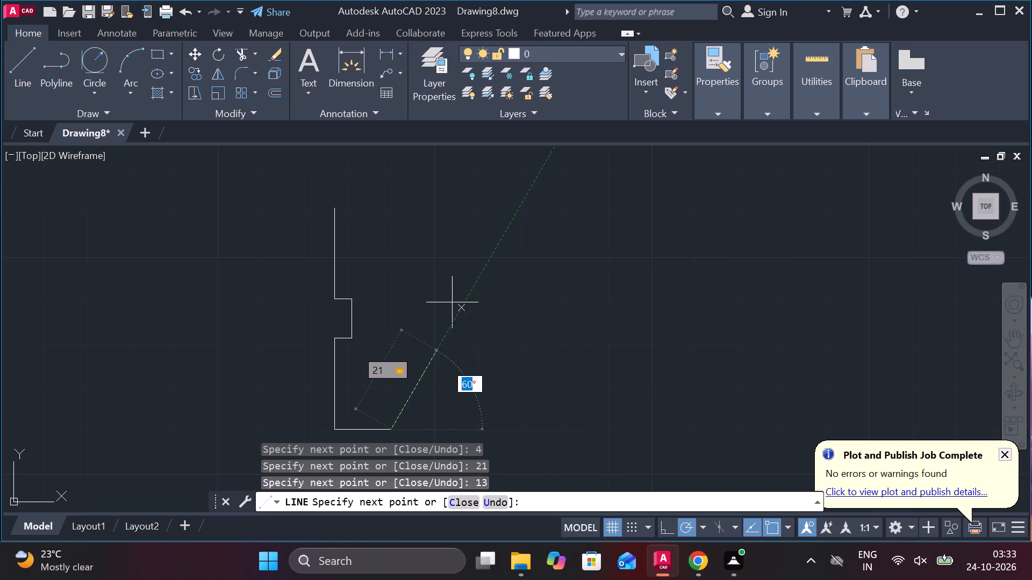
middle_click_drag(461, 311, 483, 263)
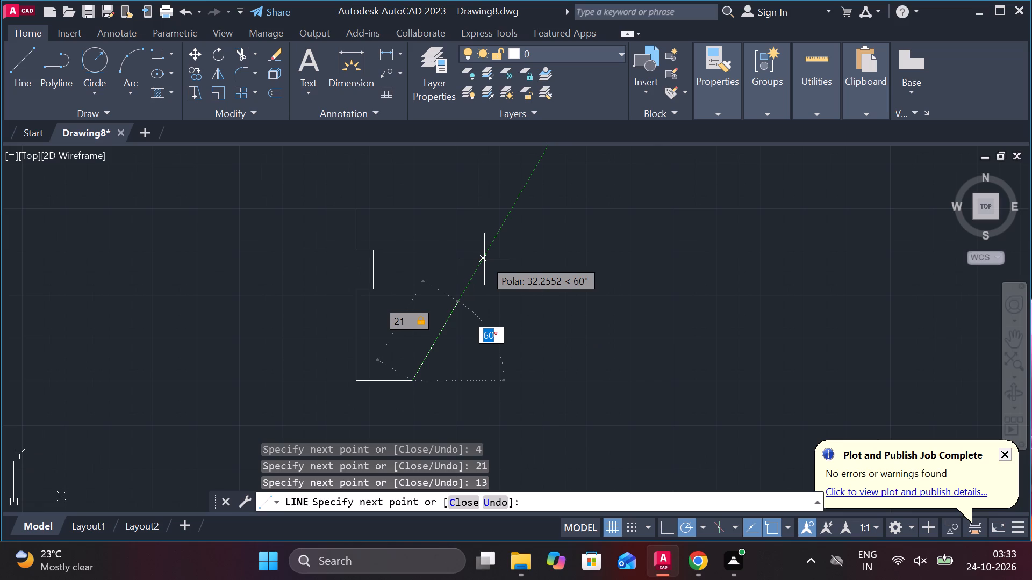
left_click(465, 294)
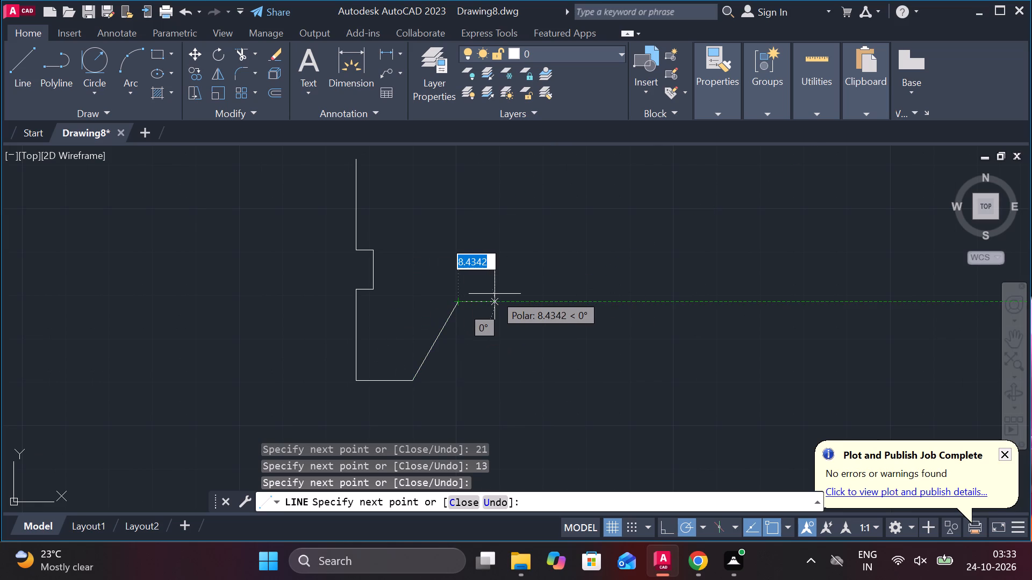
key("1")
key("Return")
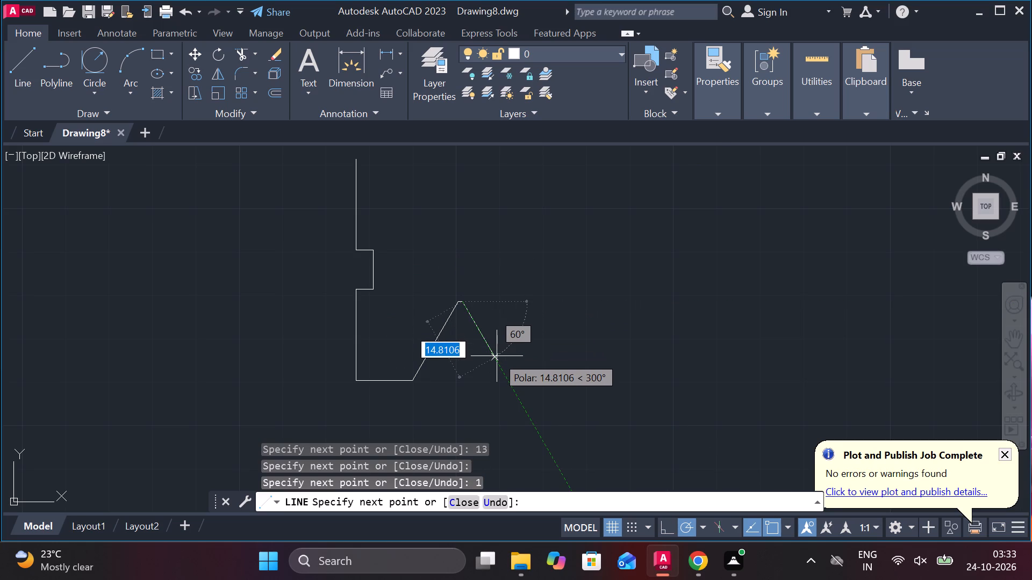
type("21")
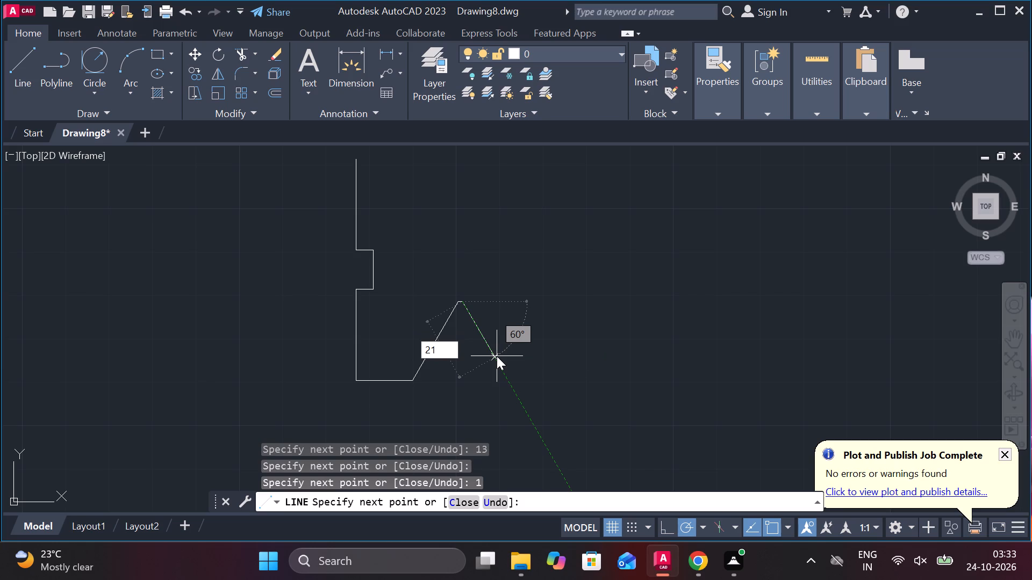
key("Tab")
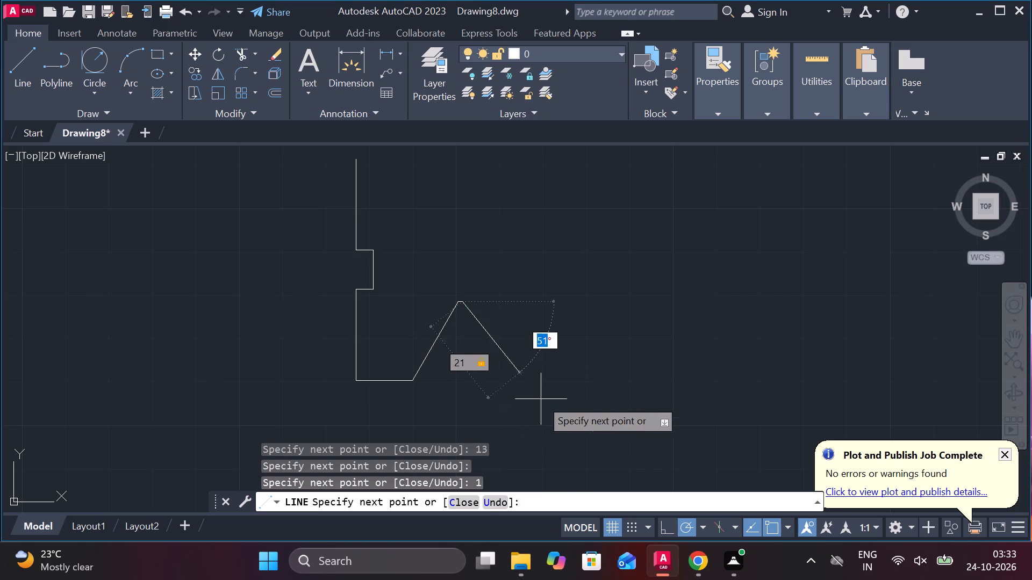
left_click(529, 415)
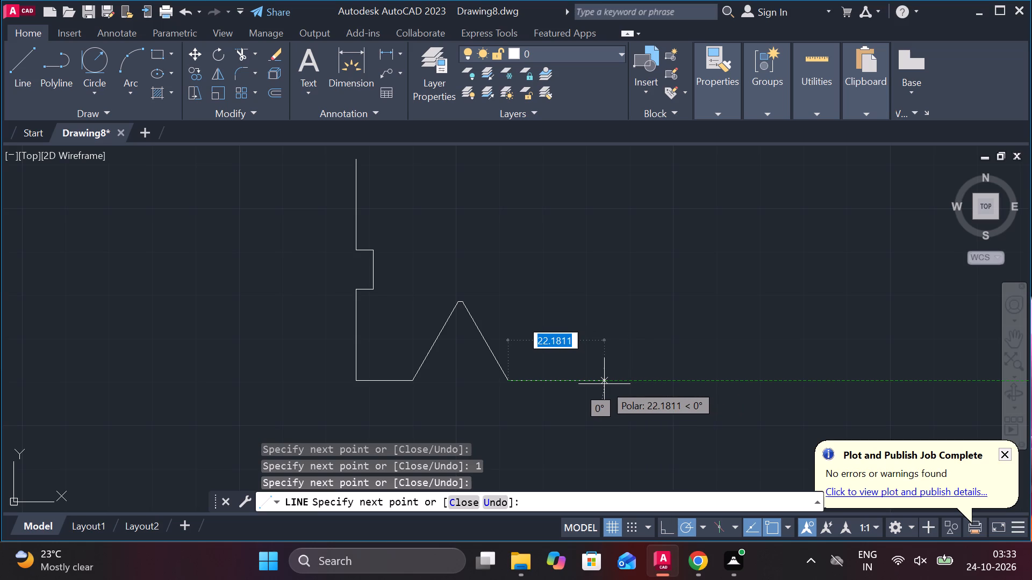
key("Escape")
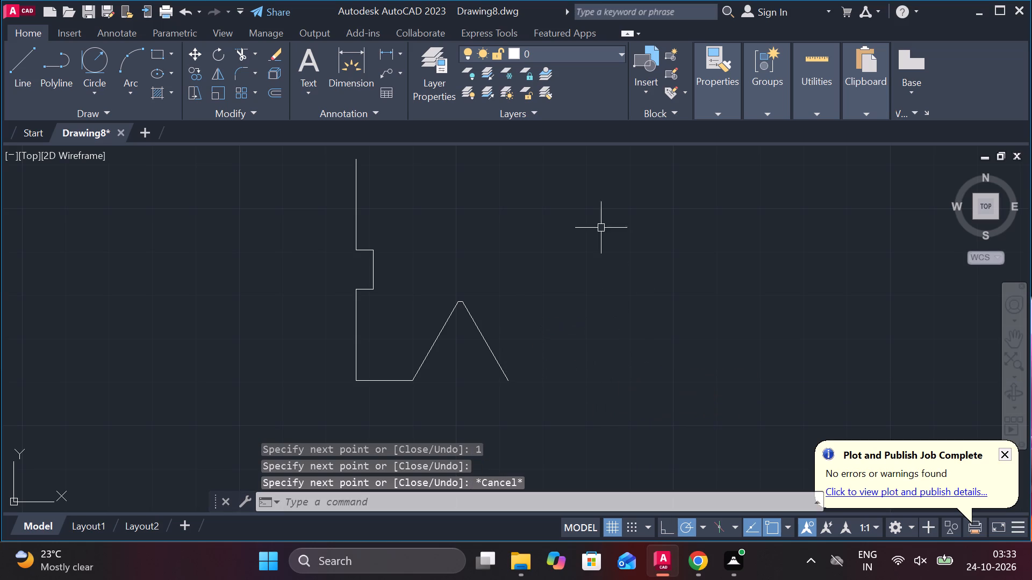
Check the vertical height of the tapered peak with a linear dimension, without placing it.
left_click(388, 55)
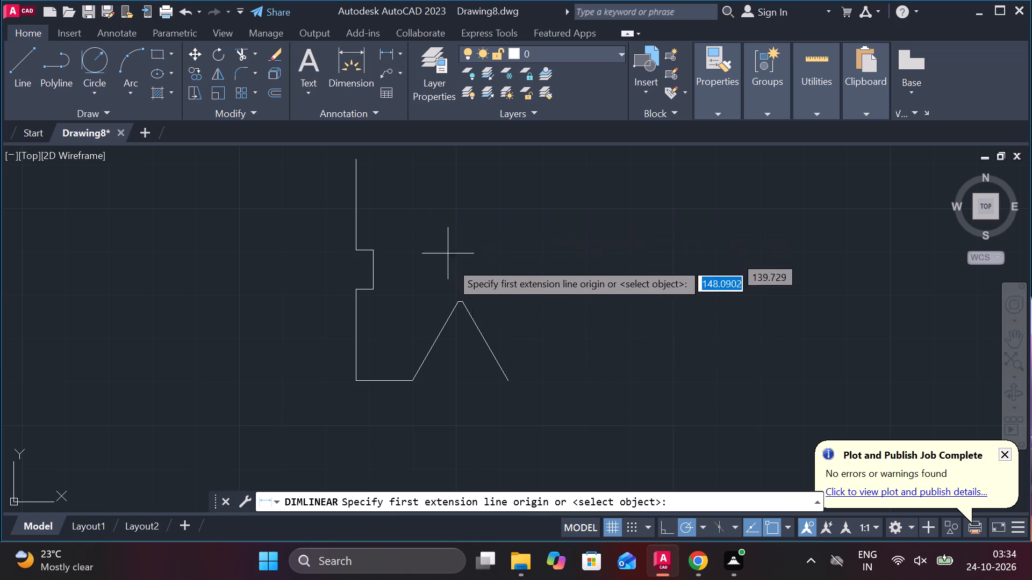
left_click(462, 304)
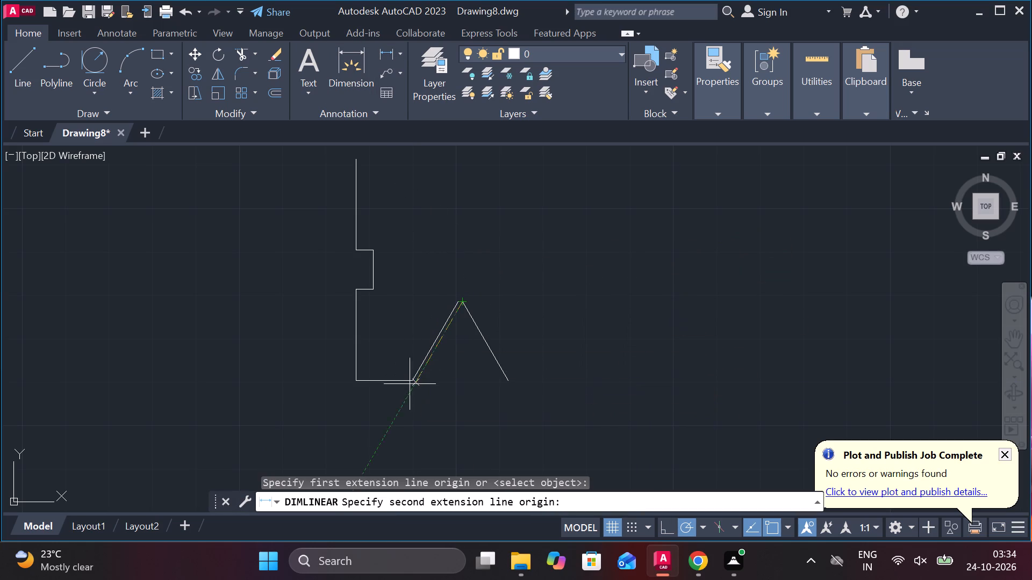
left_click(449, 384)
scroll(457, 349, "up", 3)
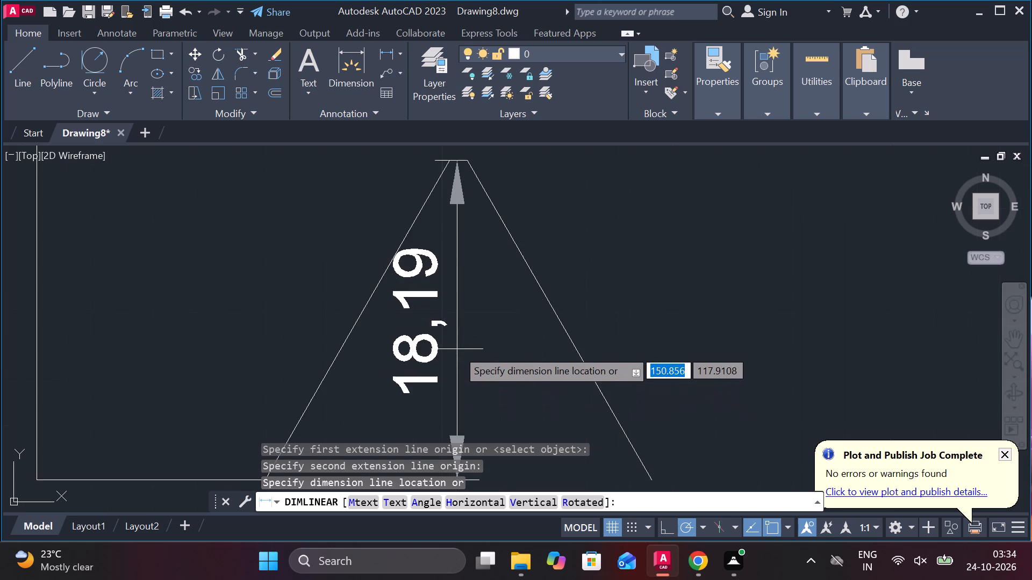
scroll(457, 349, "down", 2)
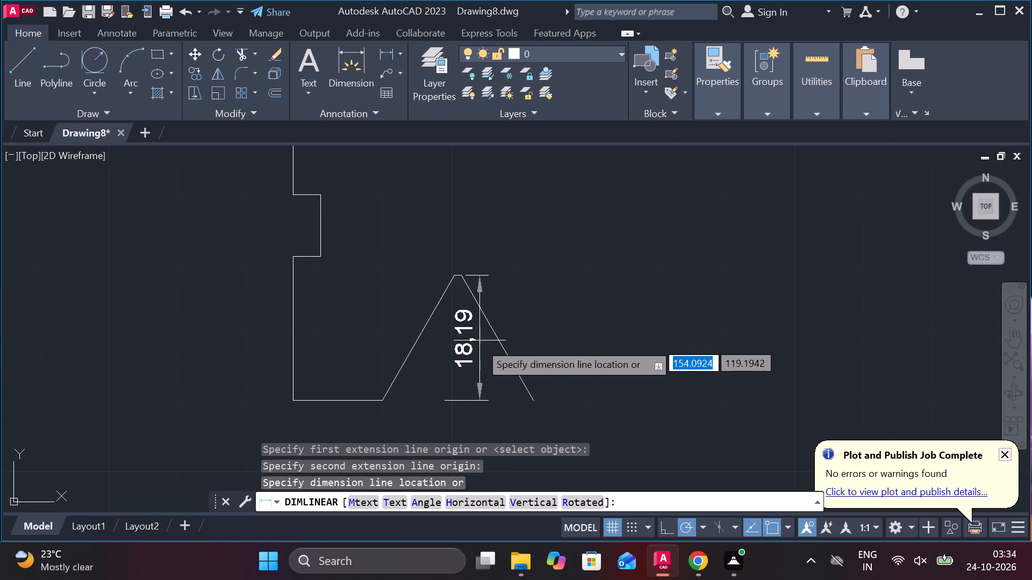
key("Escape")
Erase the tapered peak's two slanted lines and its short horizontal top line.
left_click(499, 352)
key("Escape")
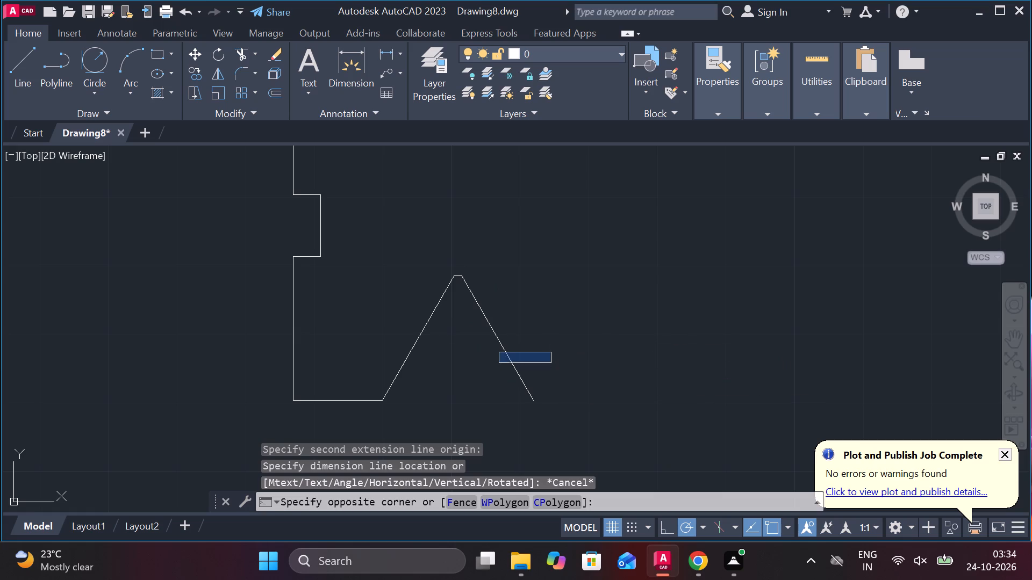
left_click_drag(554, 394, 548, 390)
left_click(448, 282)
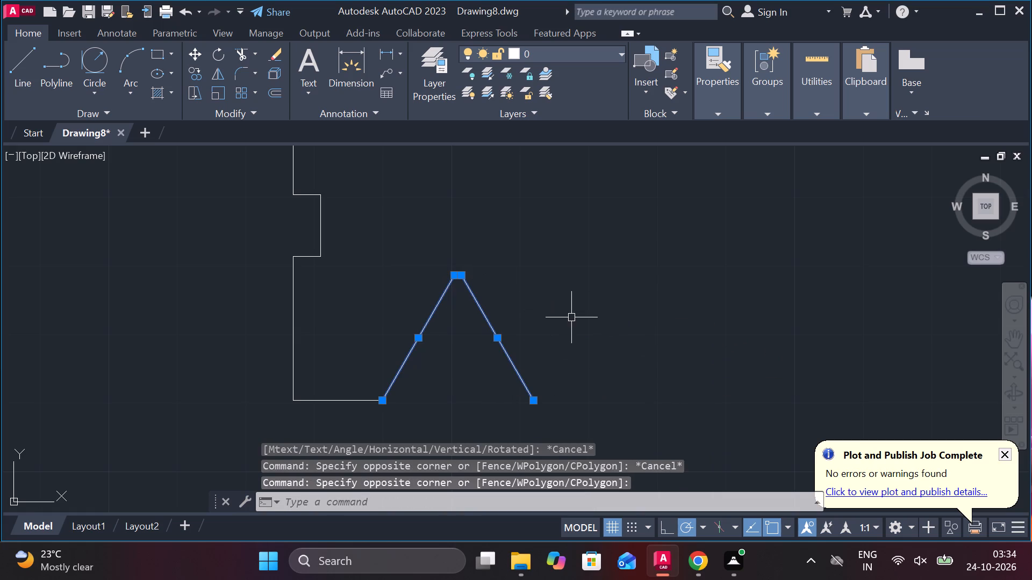
type("E")
key("space")
left_click_drag(499, 308, 494, 306)
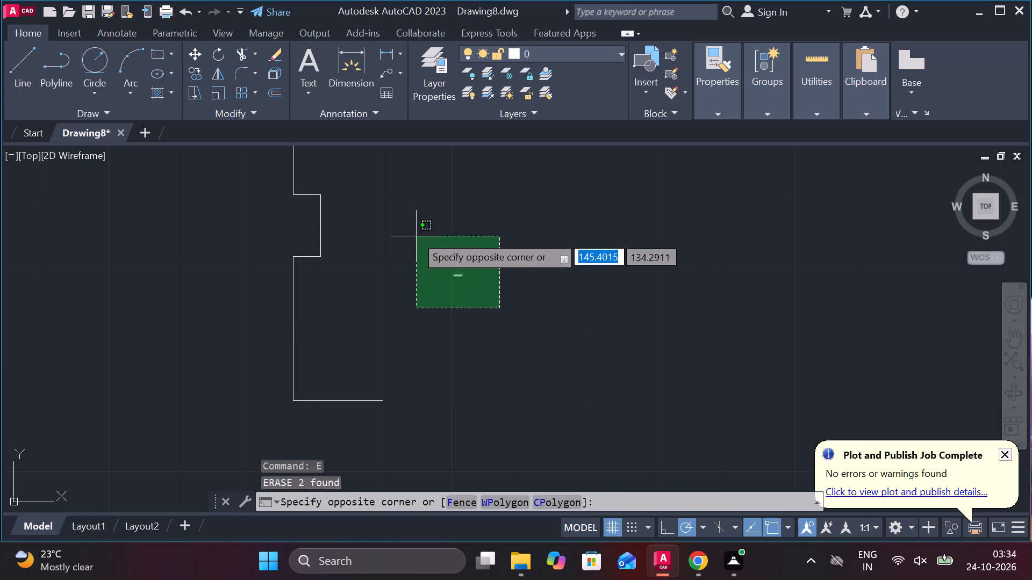
left_click(415, 235)
key("e")
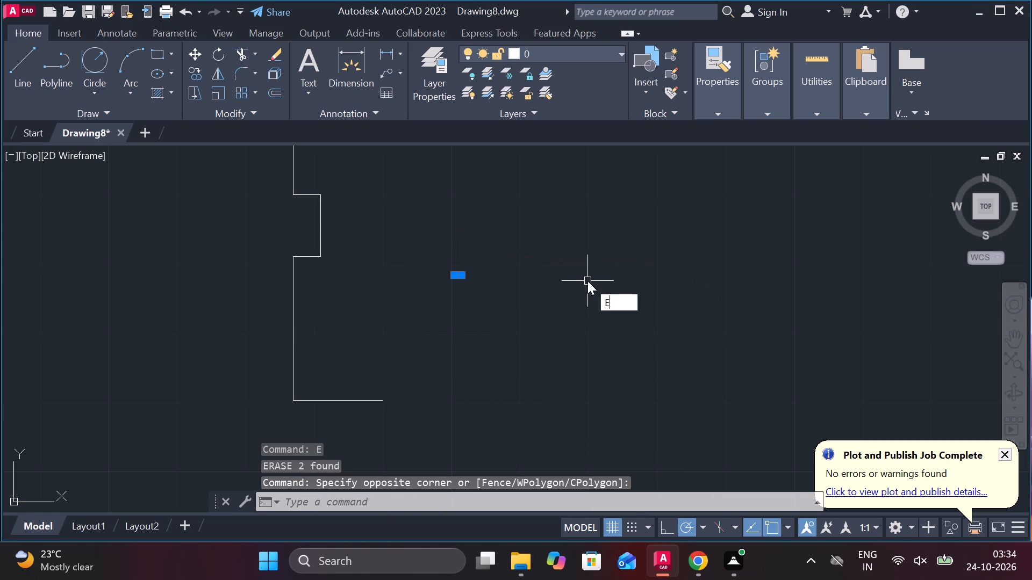
key("Return")
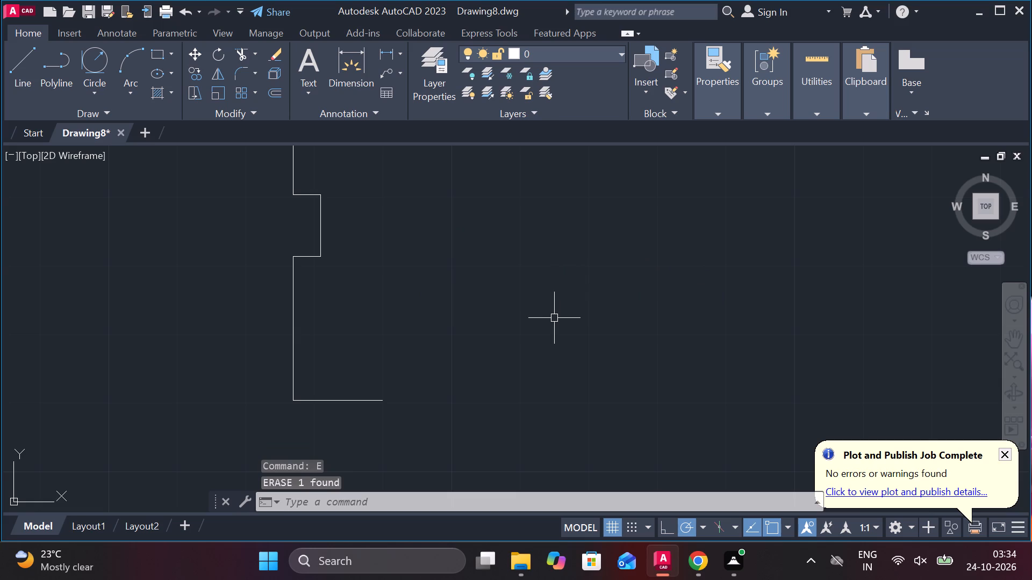
Draw a 22-long horizontal line to the right from the open end of the bottom edge.
key("l")
key("Return")
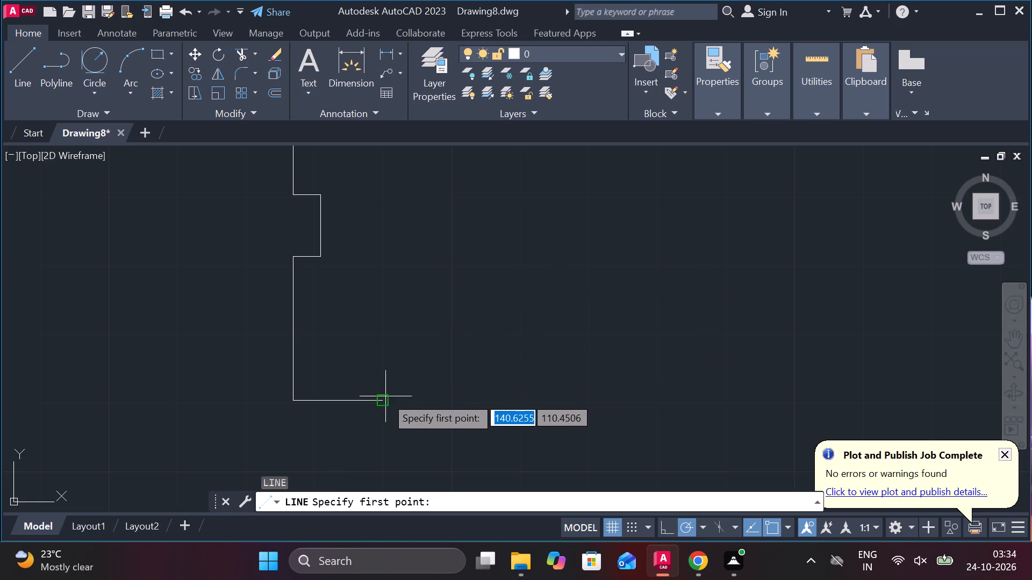
left_click(384, 396)
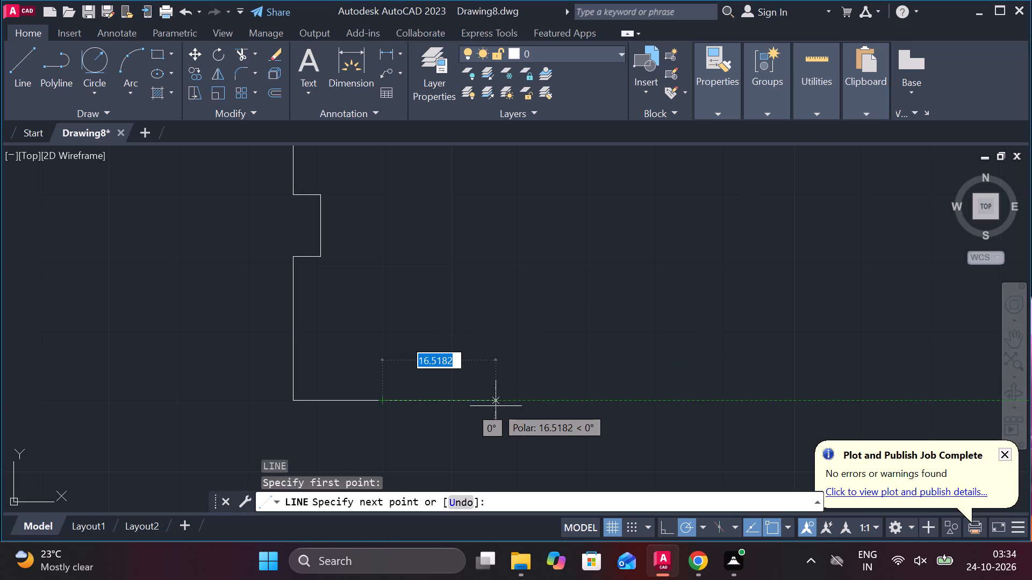
type("22")
key("space")
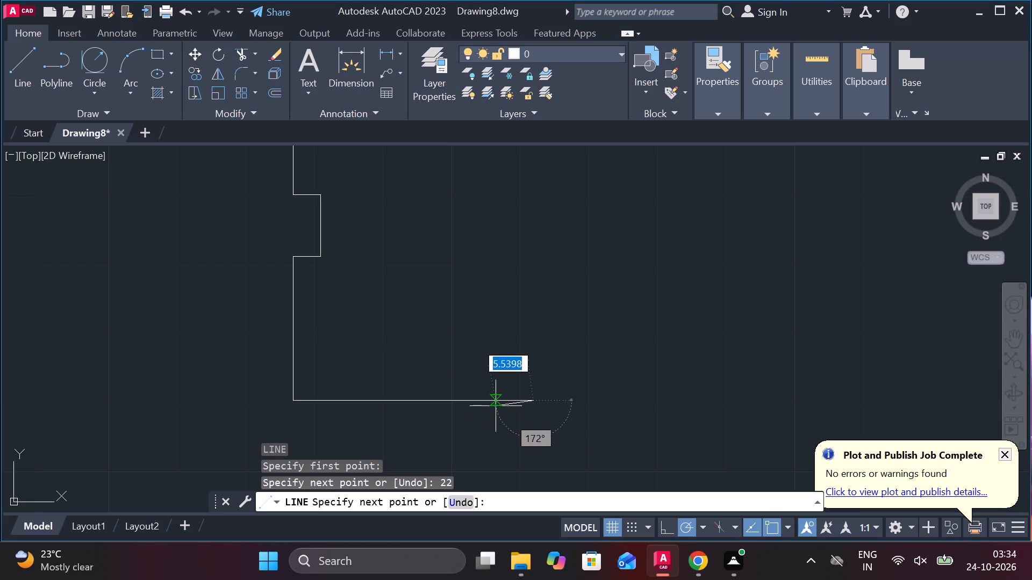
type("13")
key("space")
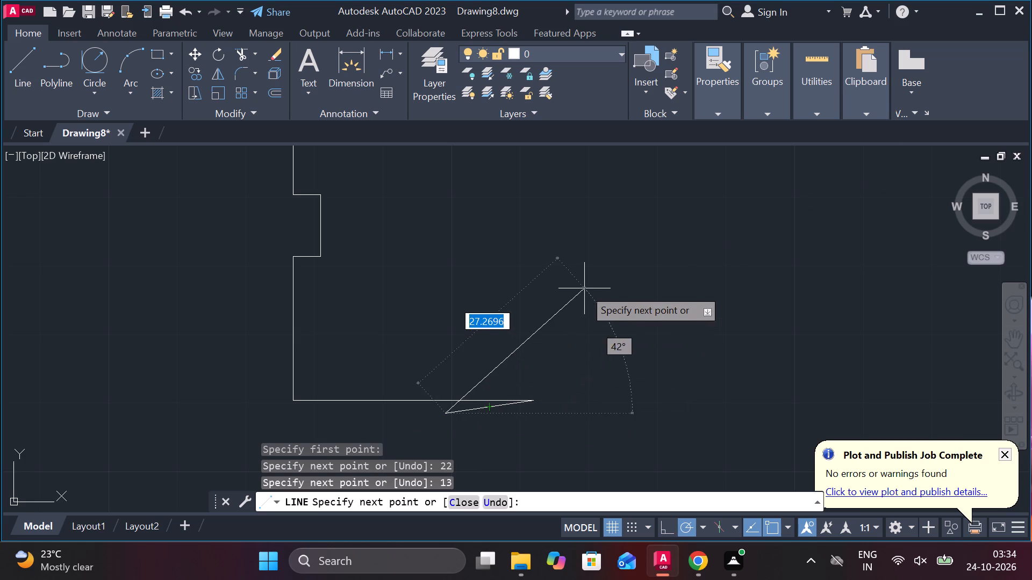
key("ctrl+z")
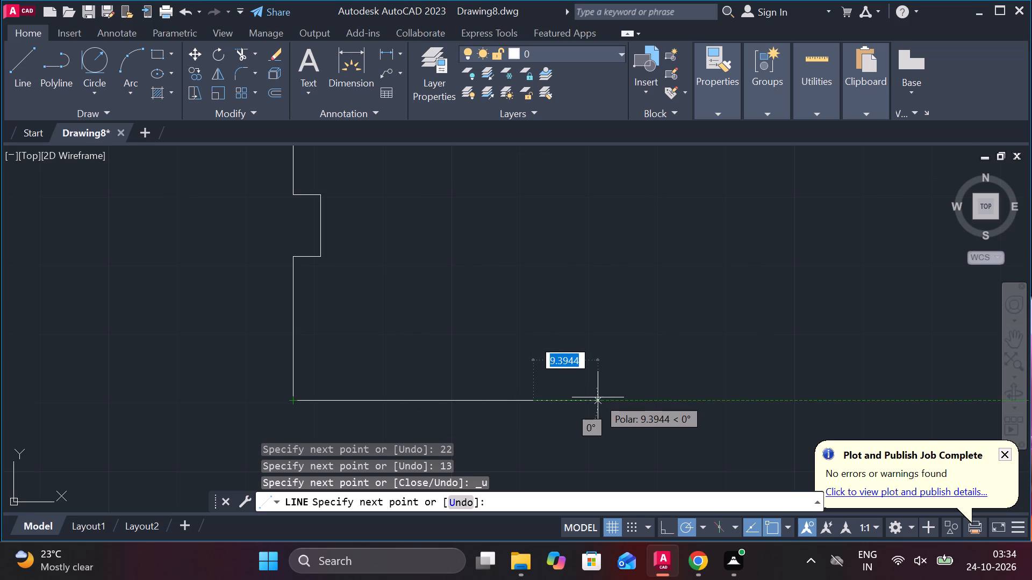
Continue the outline 13 right, 21 up, 4 left, 9 up, 4 right and 21 up, and close it at the left side's top end.
type("13V")
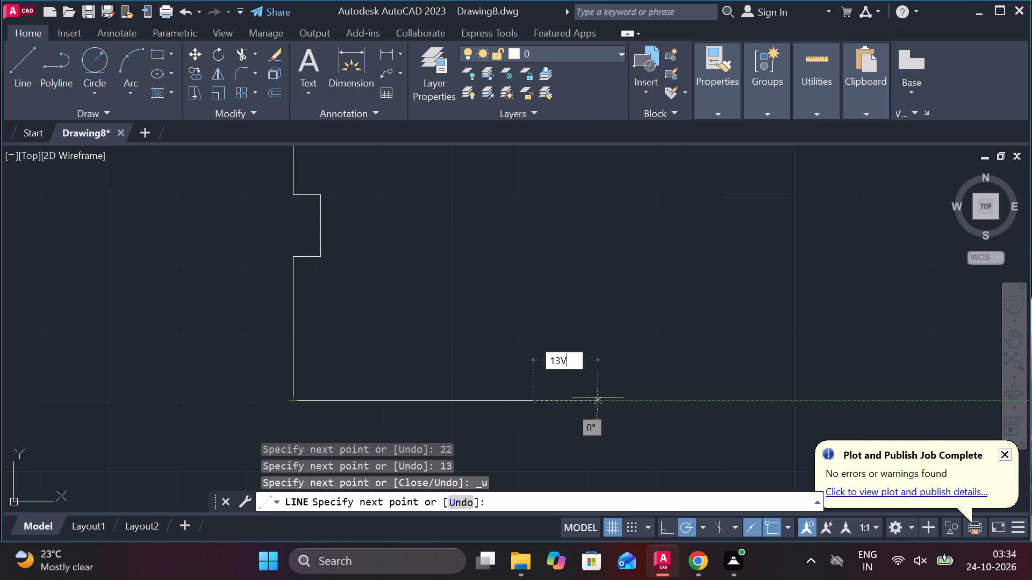
key("BackSpace")
key("Return")
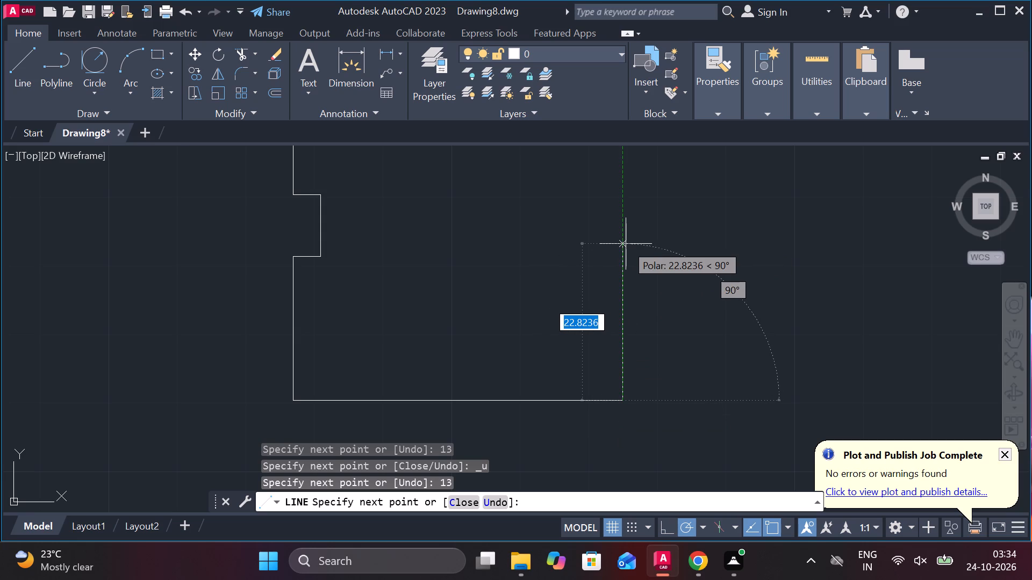
type("21")
key("space")
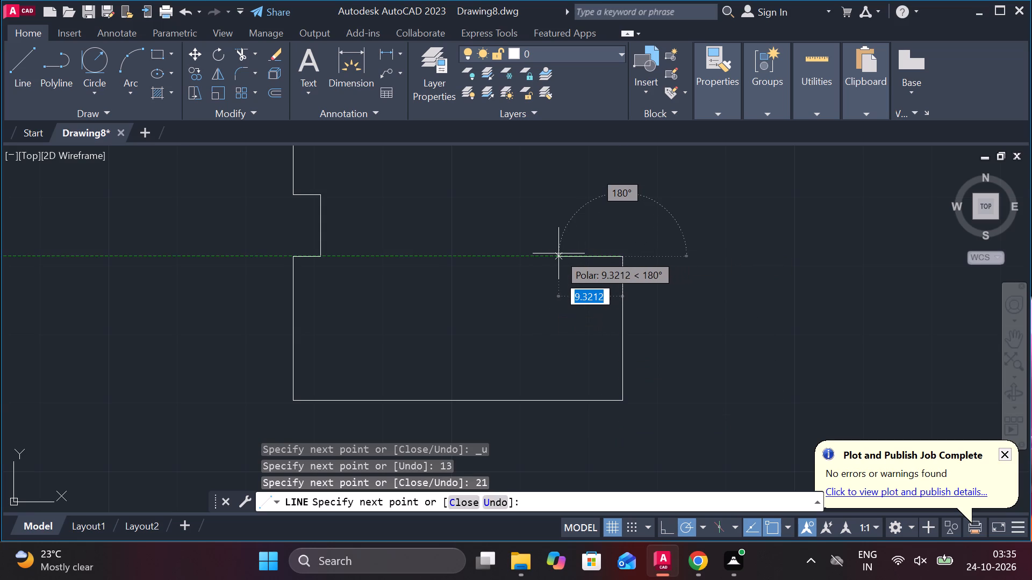
type("4")
key("space")
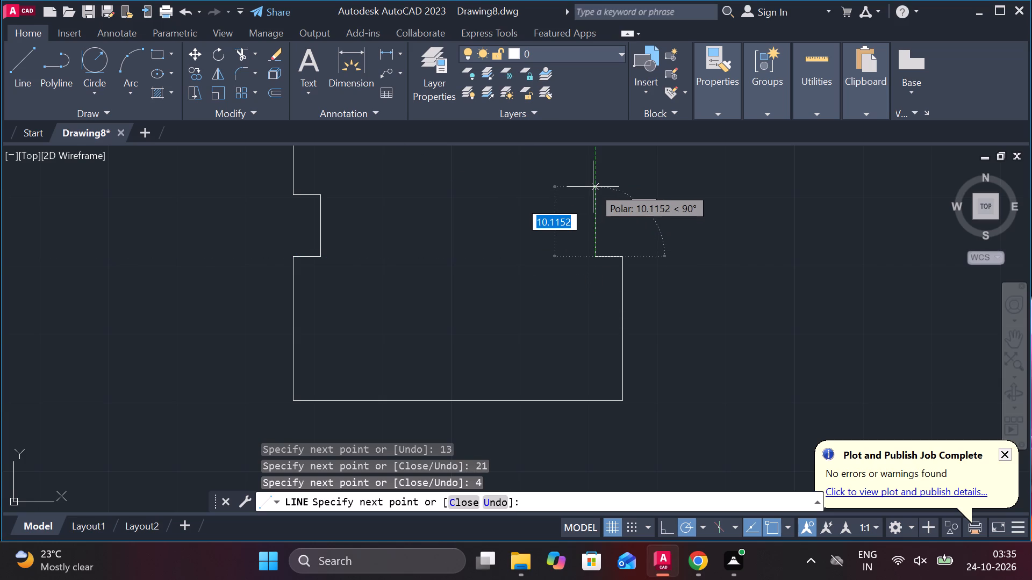
key("9")
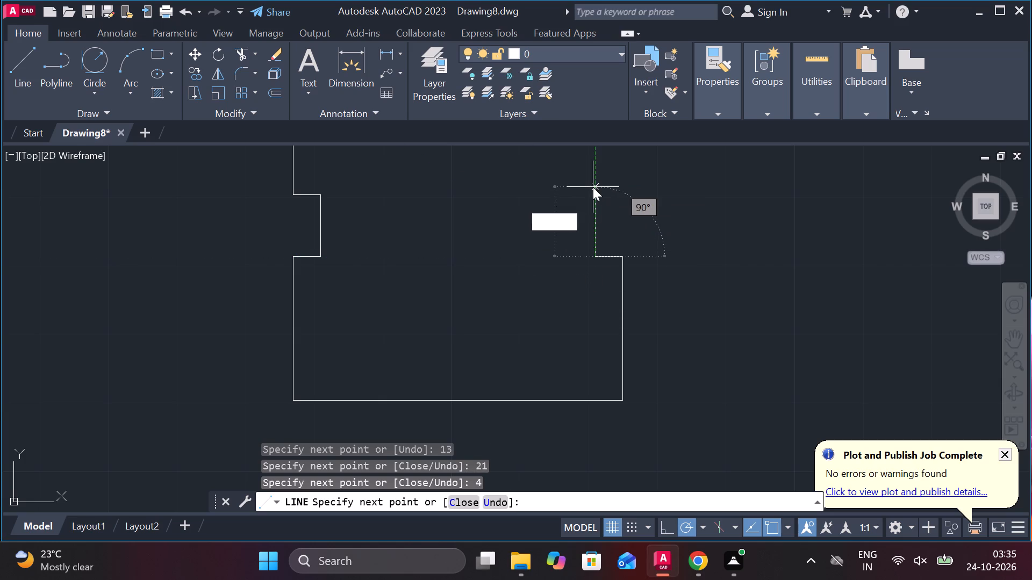
key("Return")
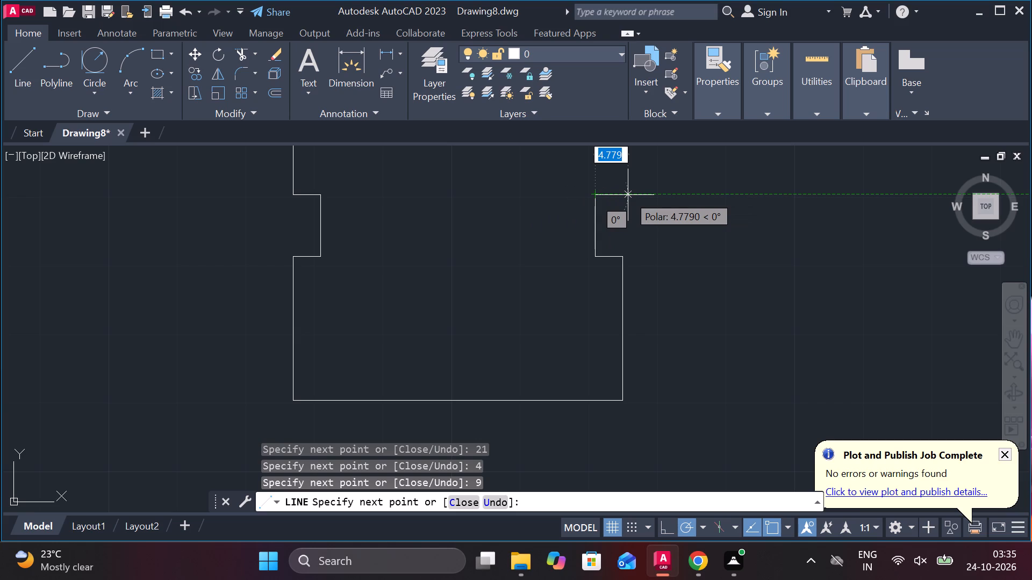
type("4")
key("space")
middle_click_drag(624, 249, 603, 368)
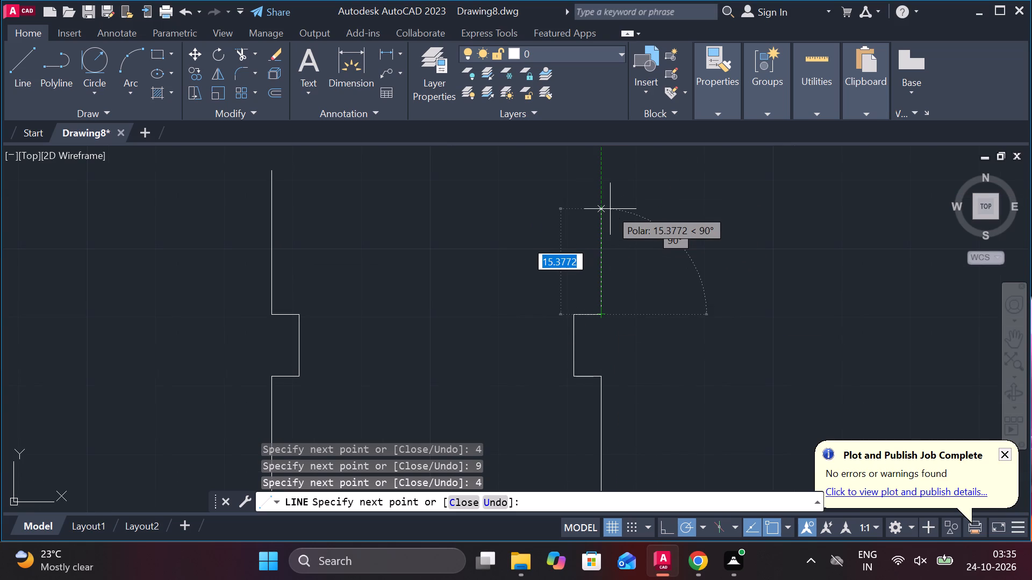
type("21")
key("space")
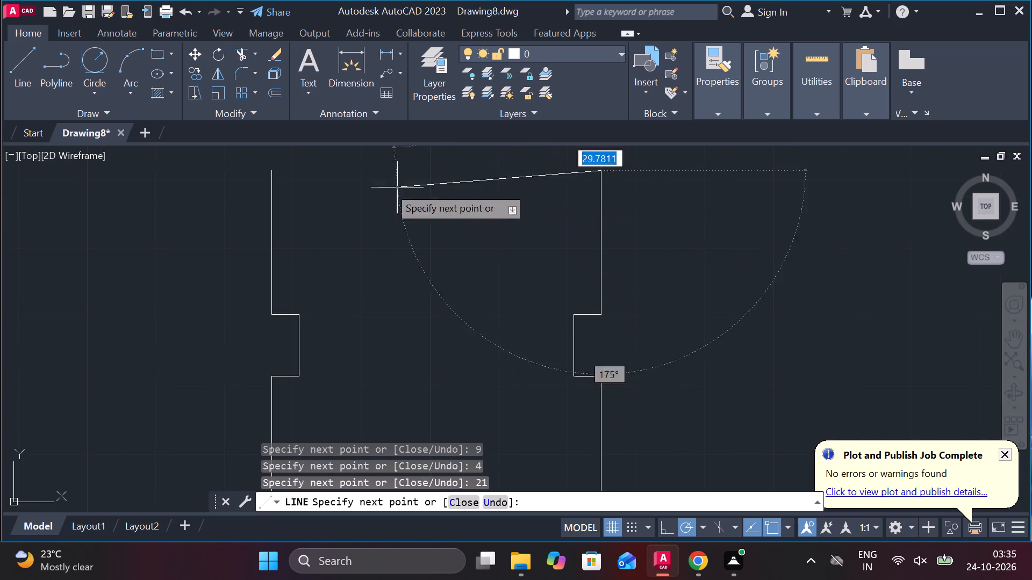
left_click(278, 170)
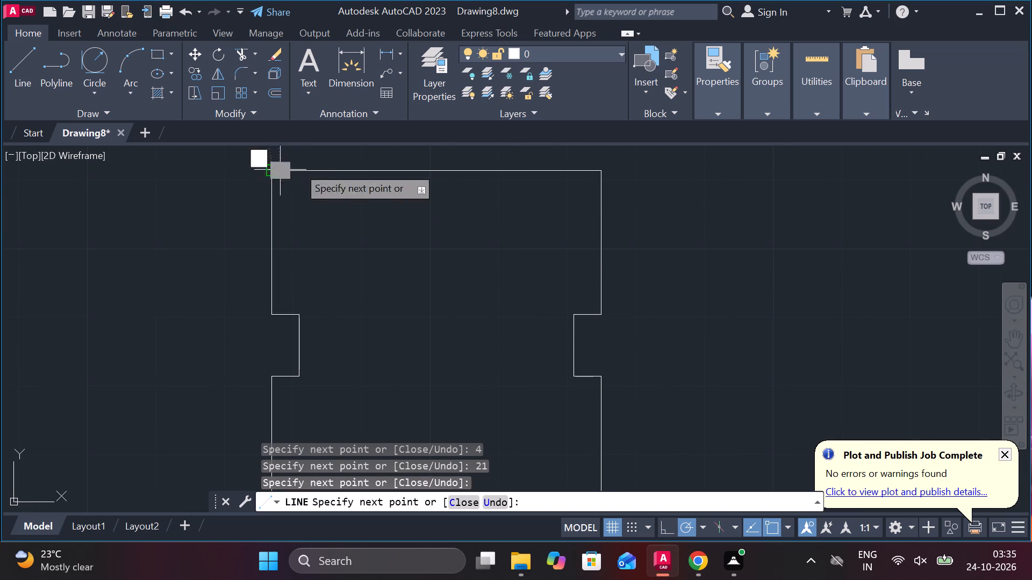
key("Escape")
Join all the lines of the closed outline into a single polyline.
scroll(406, 197, "down", 3)
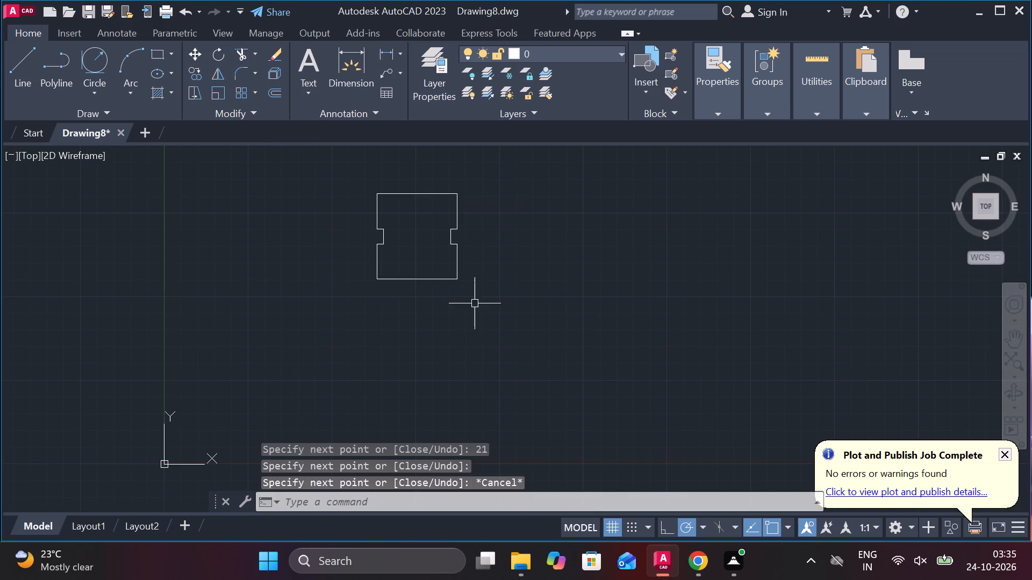
left_click_drag(497, 310, 496, 303)
left_click(345, 180)
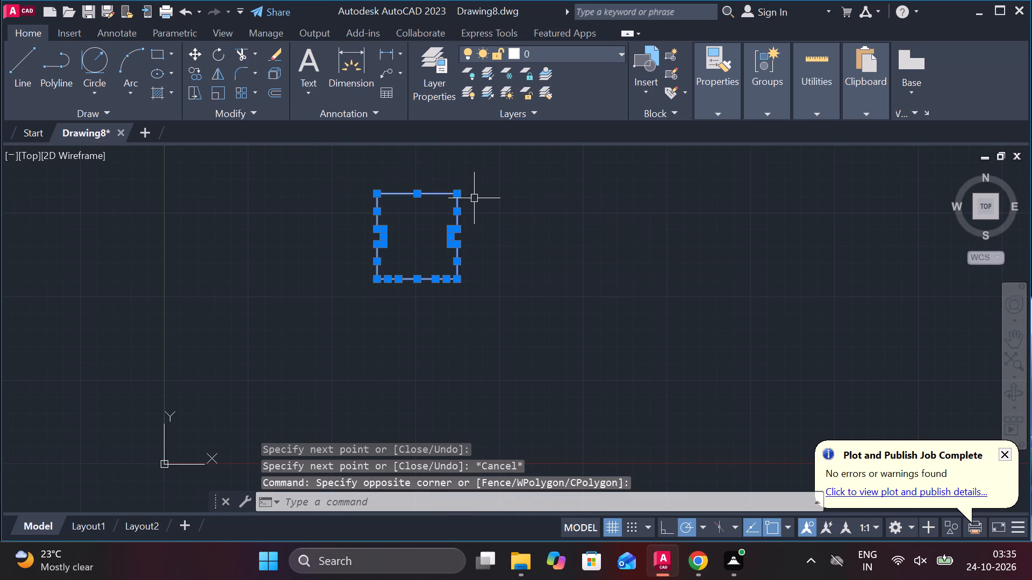
key("j")
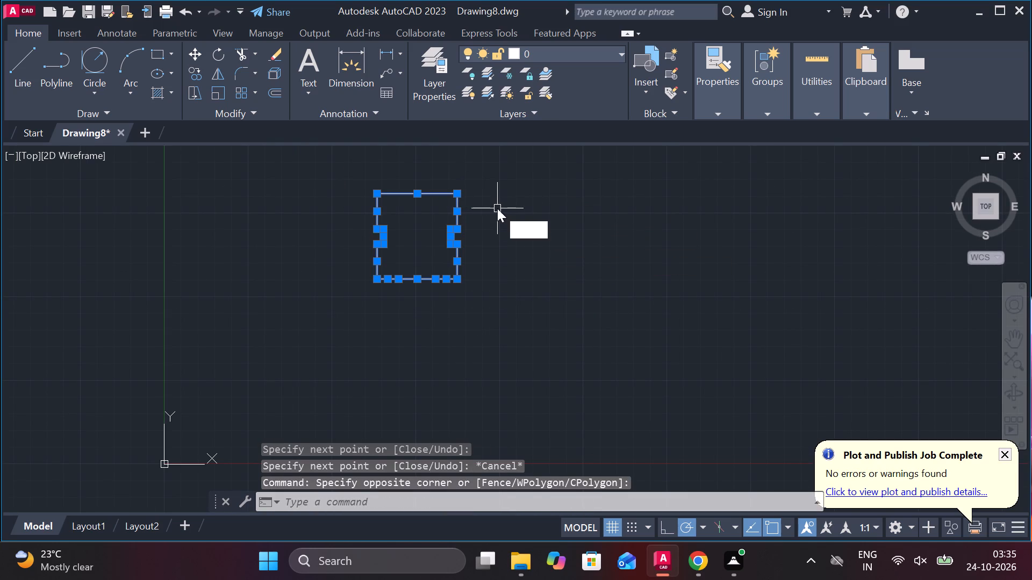
key("Return")
left_click(500, 260)
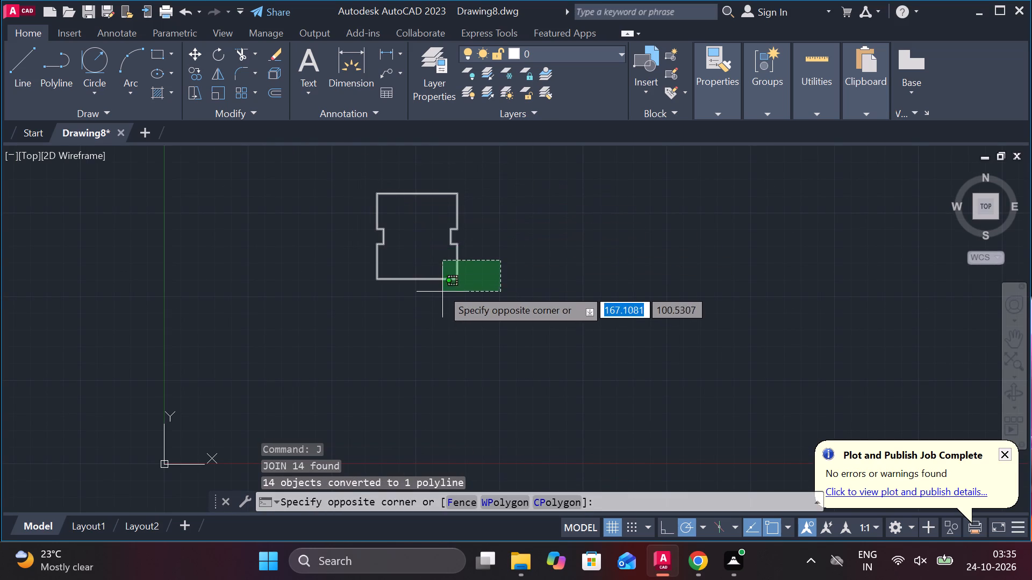
key("Escape")
left_click(453, 299)
left_click(349, 179)
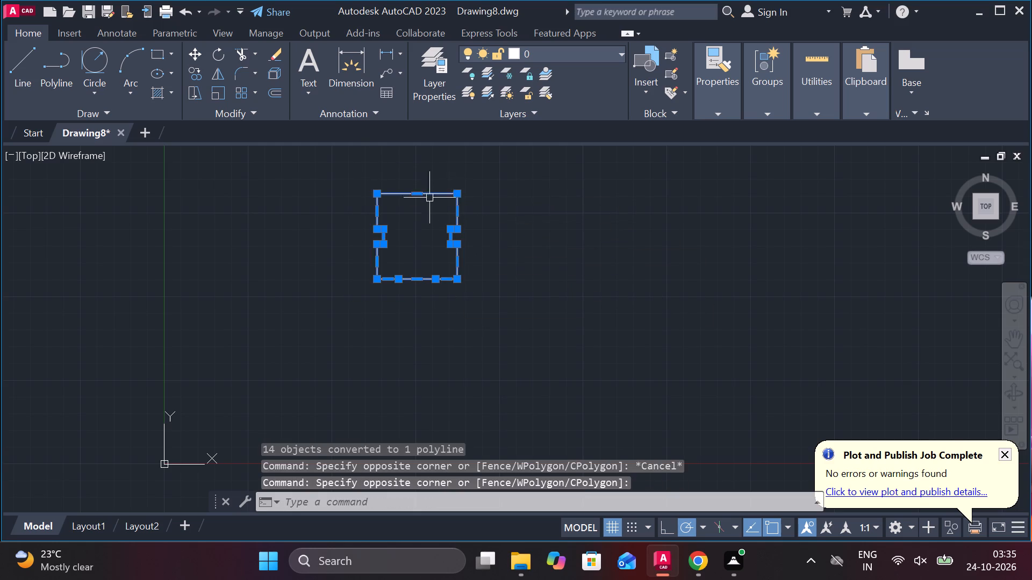
scroll(419, 205, "up", 3)
key("Escape")
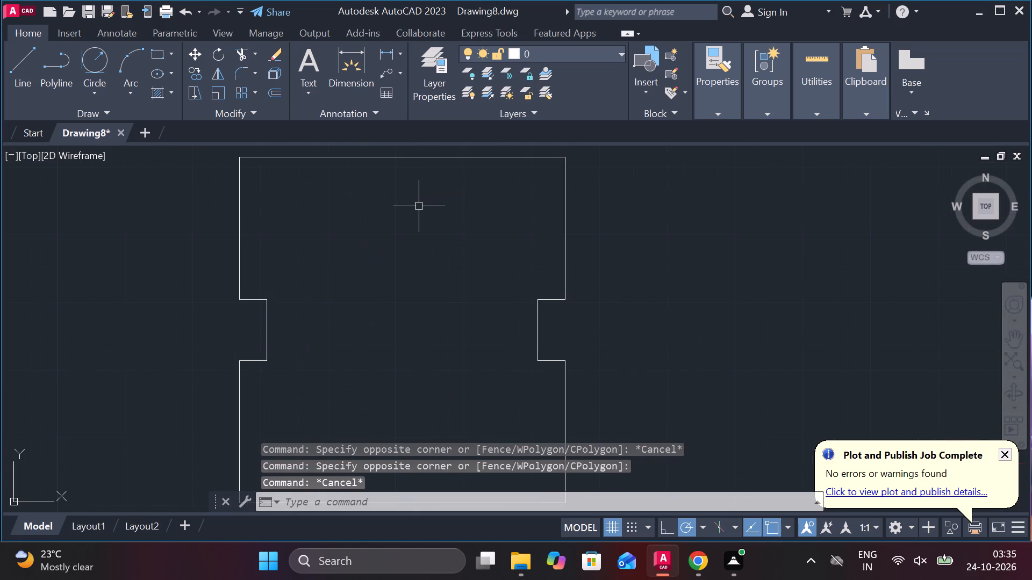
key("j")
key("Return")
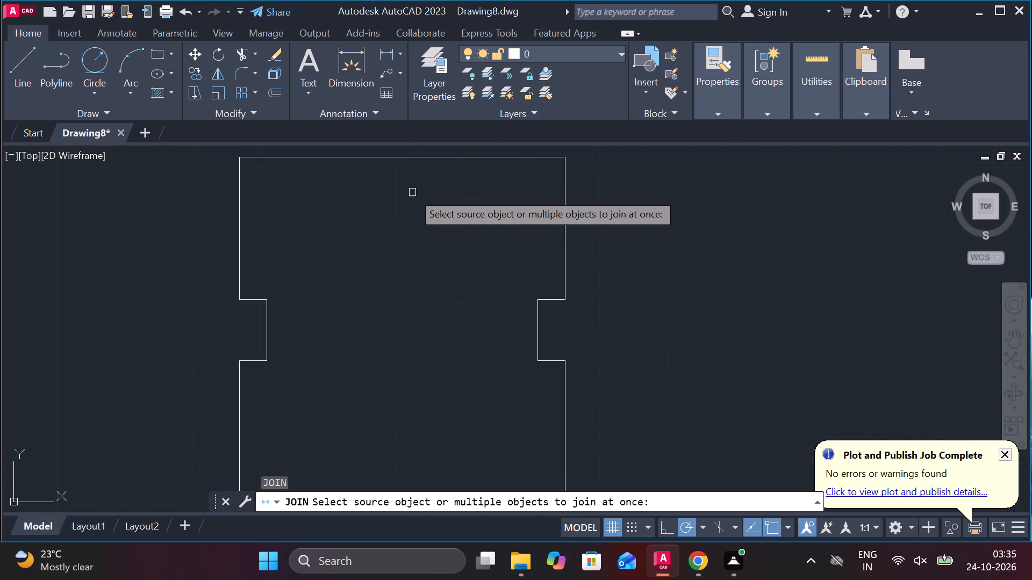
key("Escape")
Draw a vertical centre line from the midpoint of the outline's top edge to the midpoint of its bottom edge.
key("l")
key("Return")
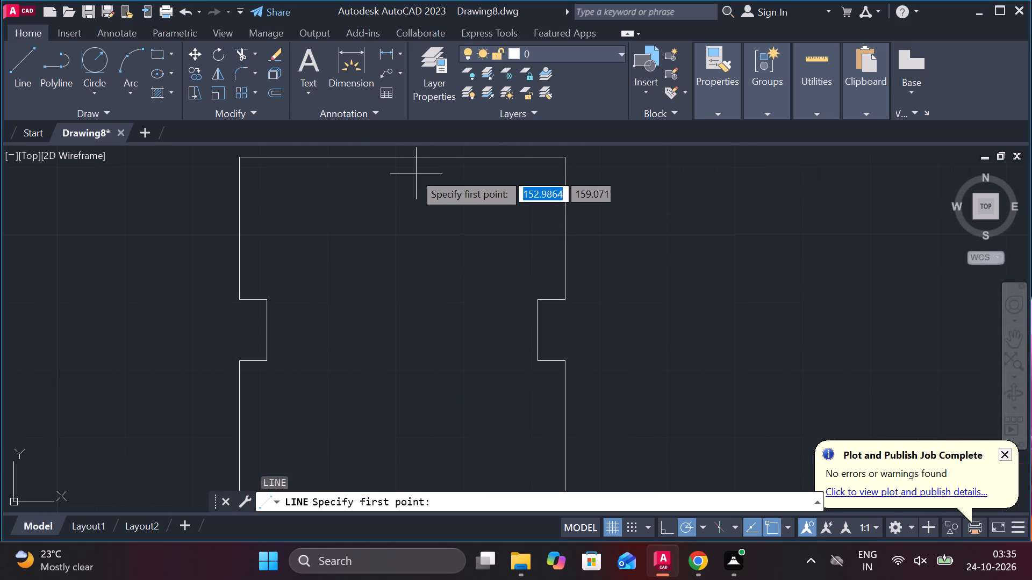
left_click(401, 160)
middle_click_drag(396, 334, 430, 248)
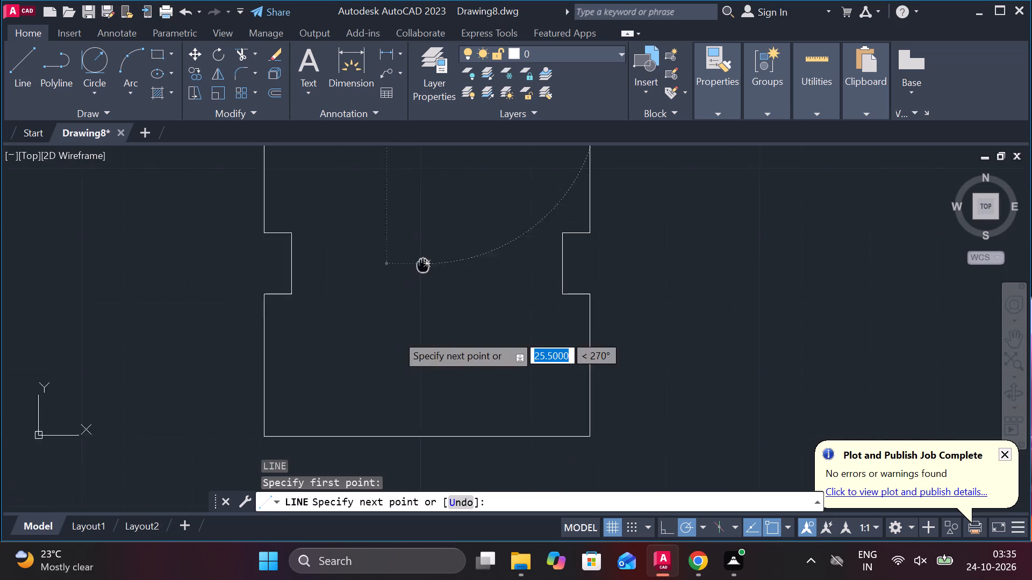
middle_click_drag(430, 248, 432, 240)
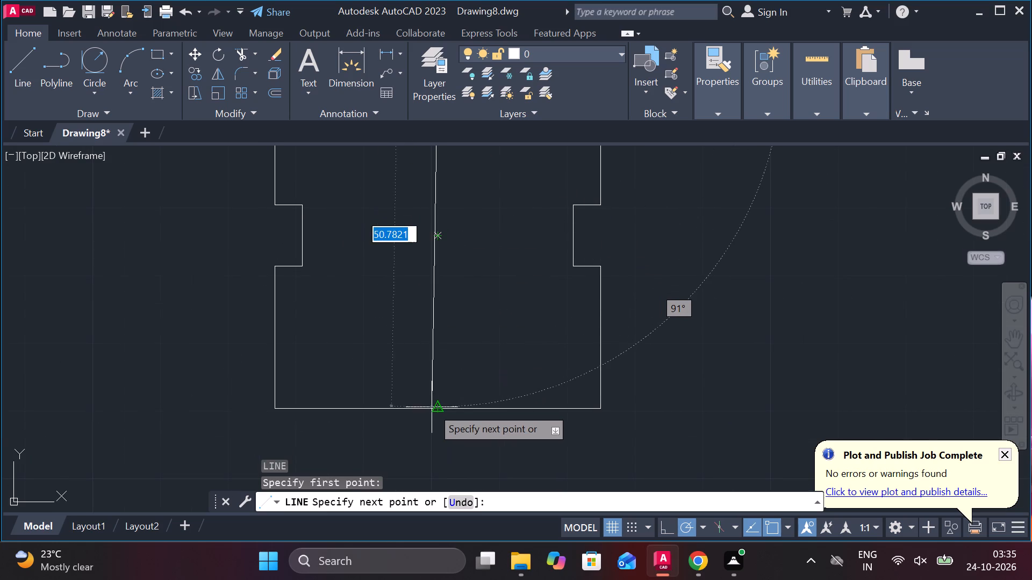
left_click(440, 408)
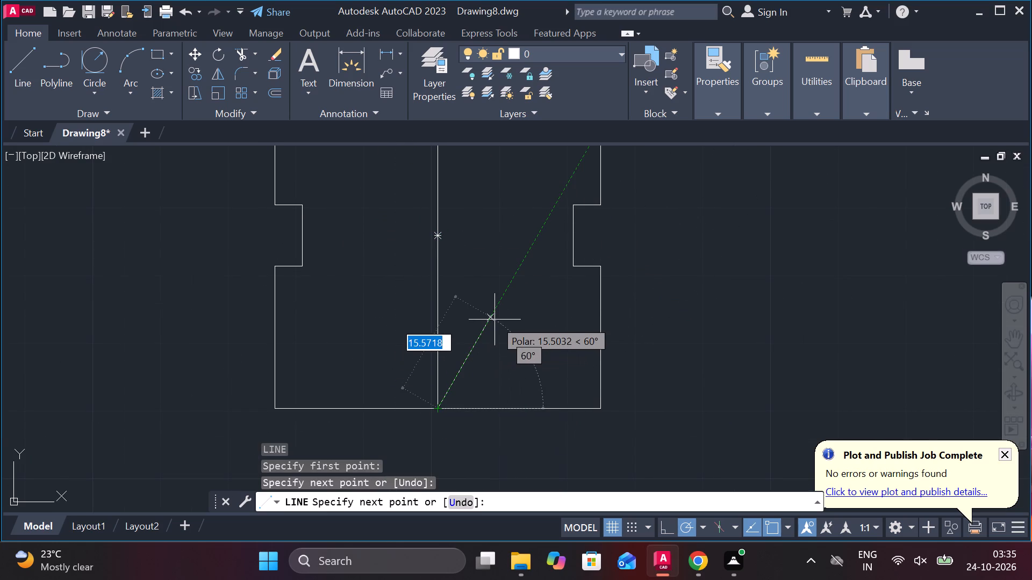
key("Escape")
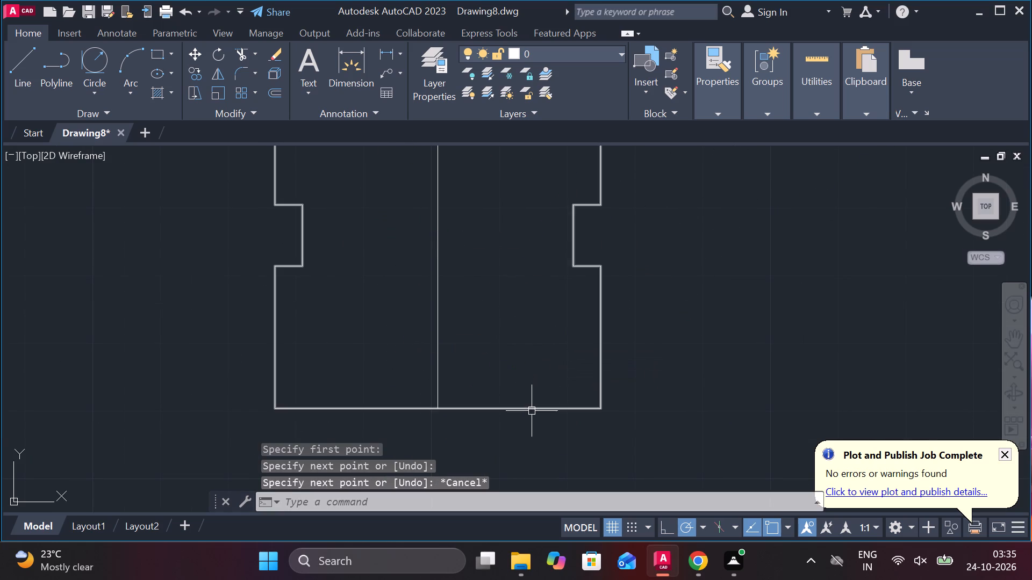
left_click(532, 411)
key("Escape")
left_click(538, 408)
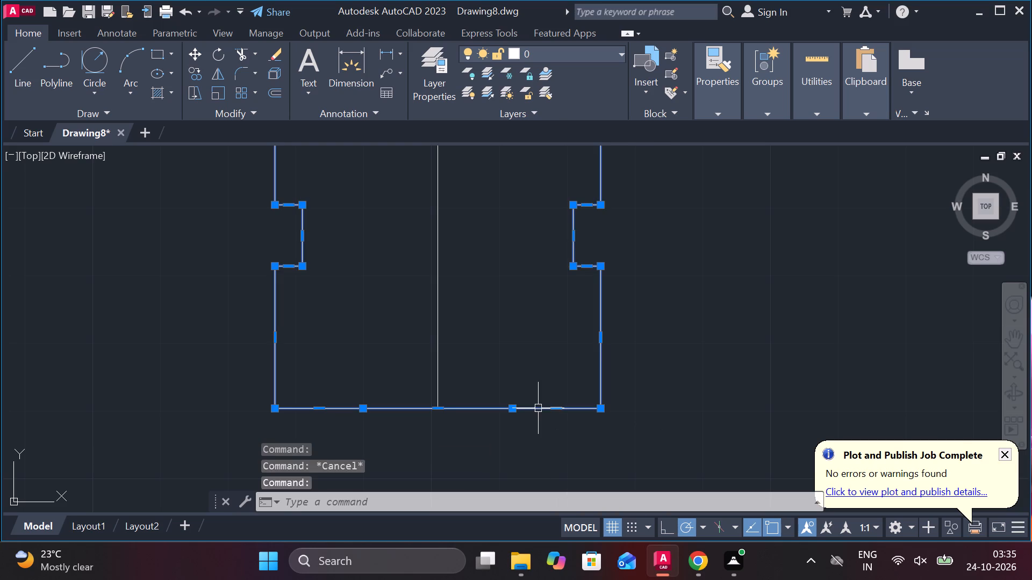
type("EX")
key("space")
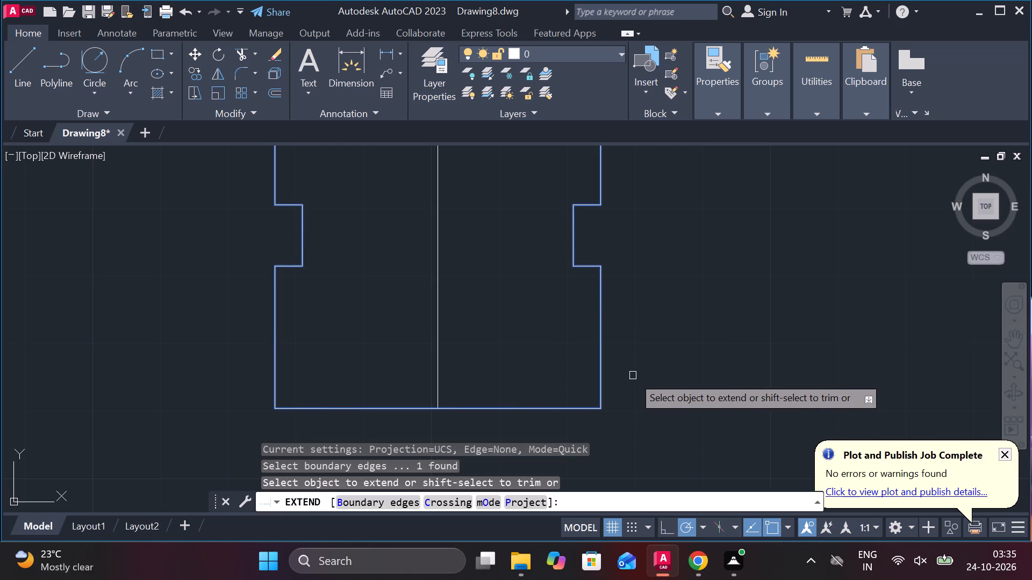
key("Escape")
Explode the closed outline polyline into separate lines.
left_click(544, 408)
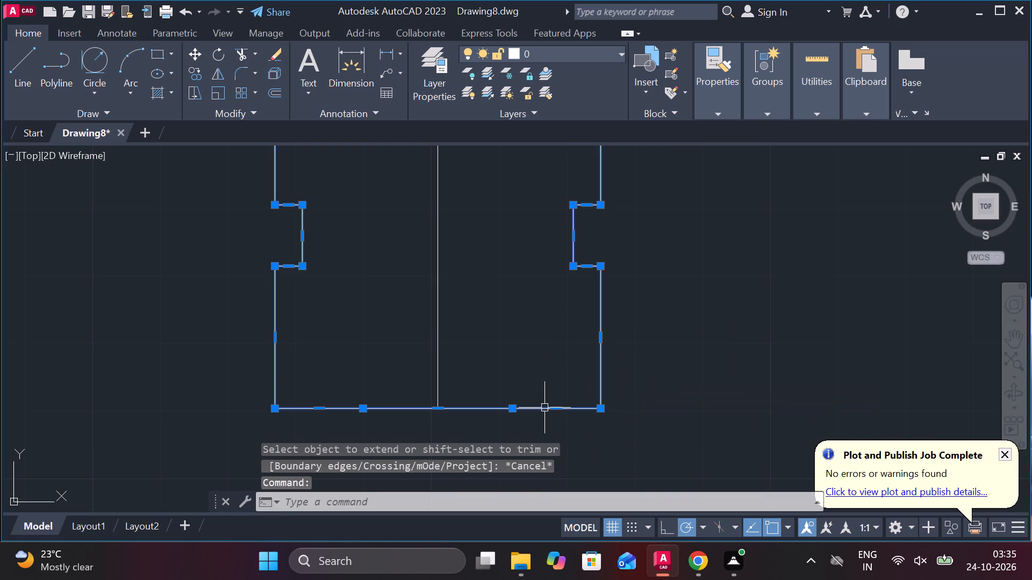
type("EX")
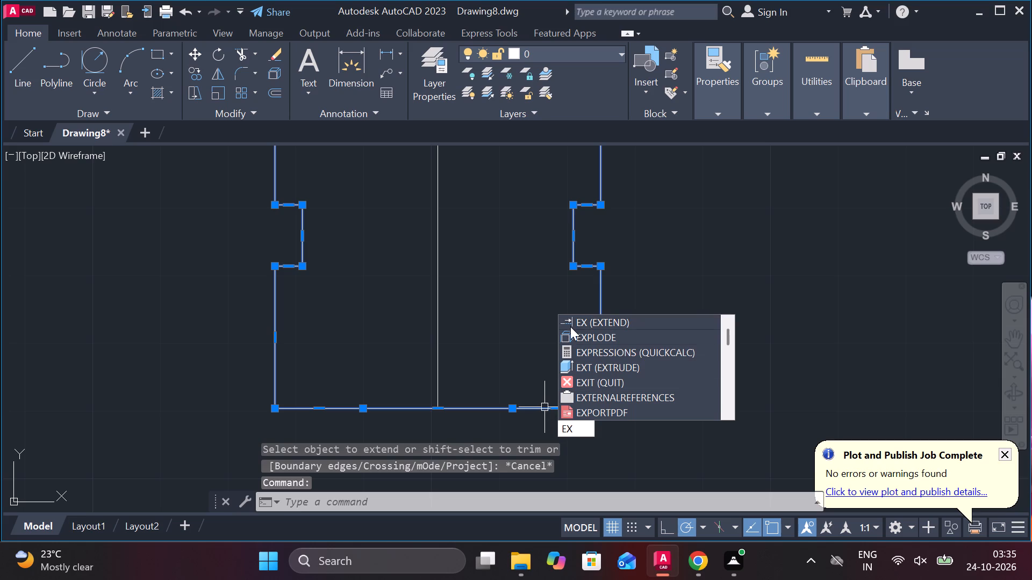
left_click(580, 335)
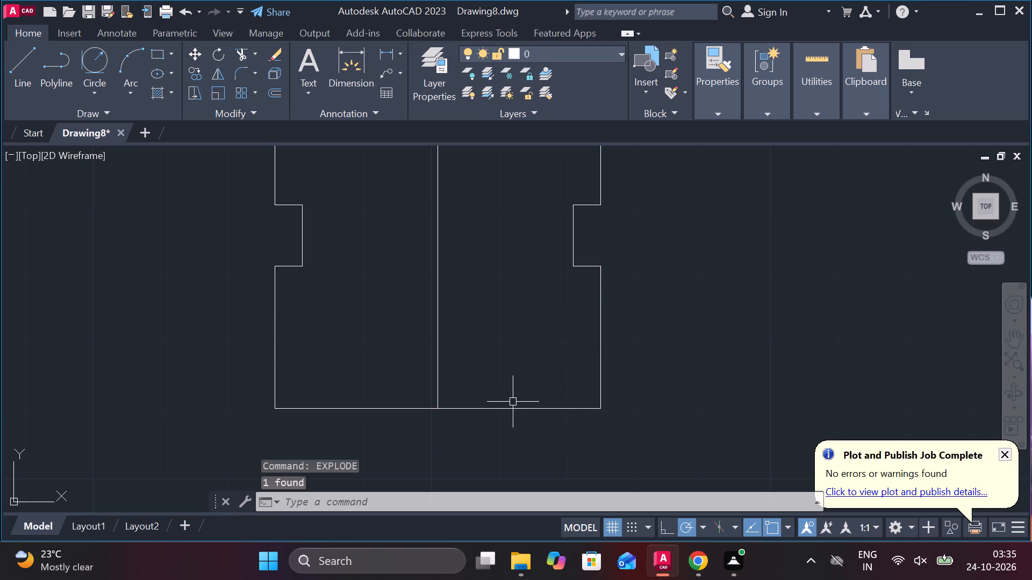
Join the three collinear segments of the outline's bottom edge into a single line.
left_click(506, 409)
left_click(527, 410)
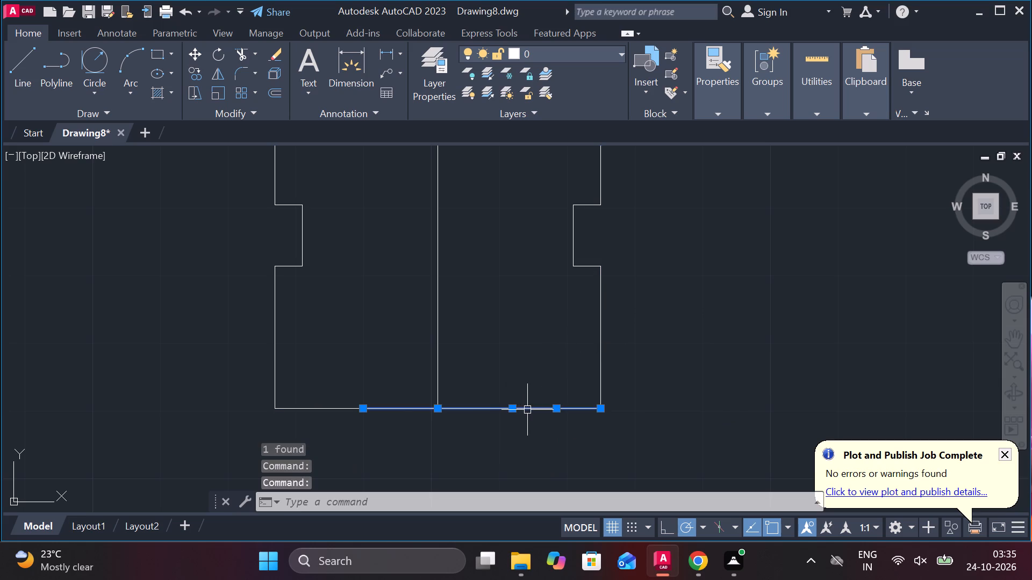
left_click(342, 408)
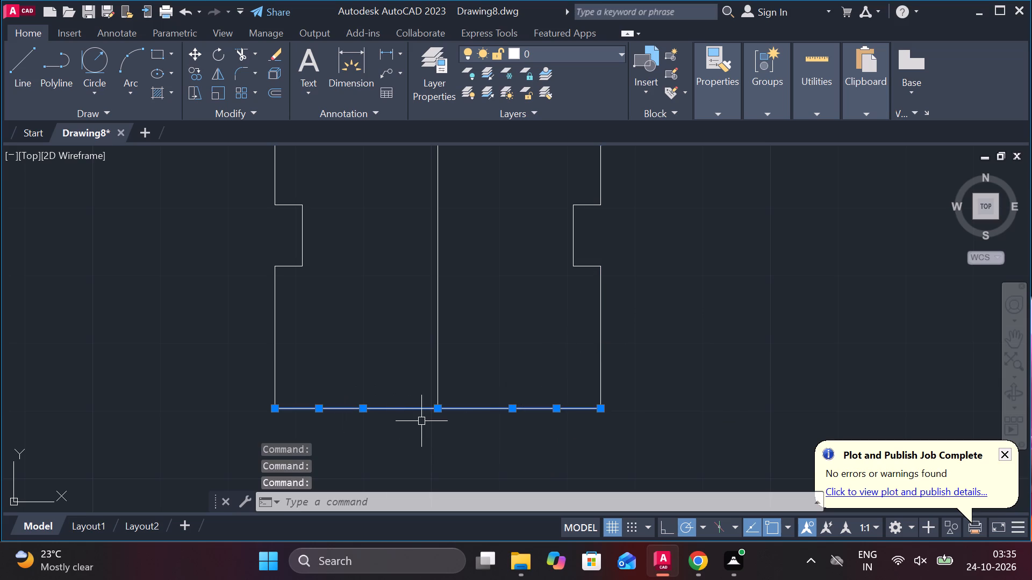
key("j")
key("Return")
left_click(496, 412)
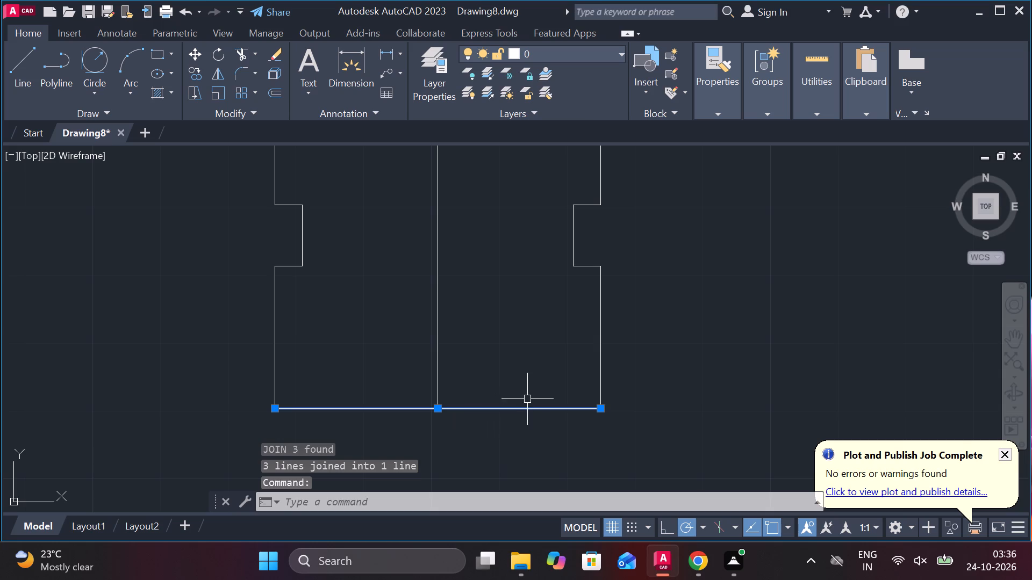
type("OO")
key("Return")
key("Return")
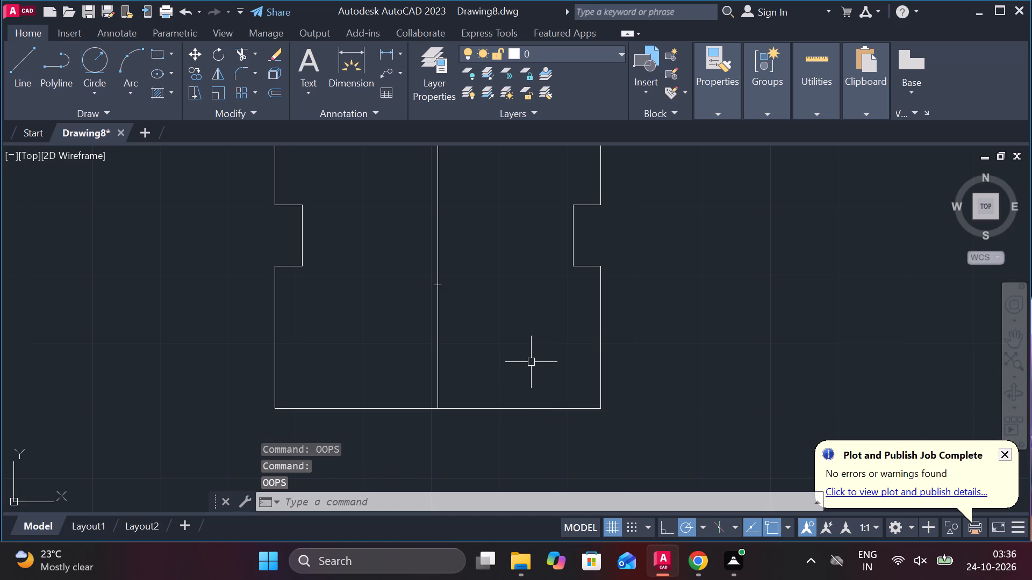
Offset the outline's bottom edge 13 upward into the outline.
left_click(469, 411)
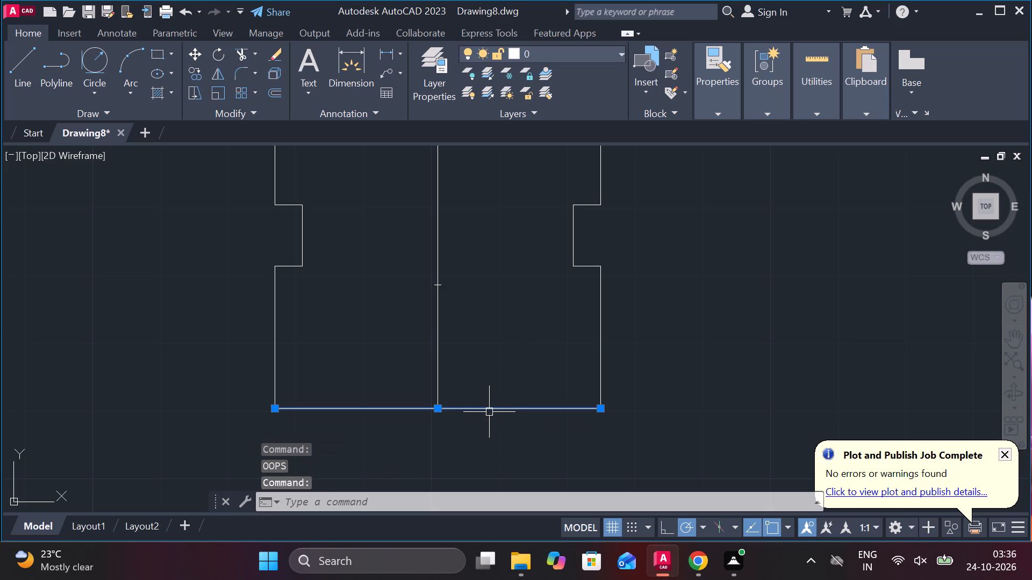
key("o")
key("Return")
key("Return")
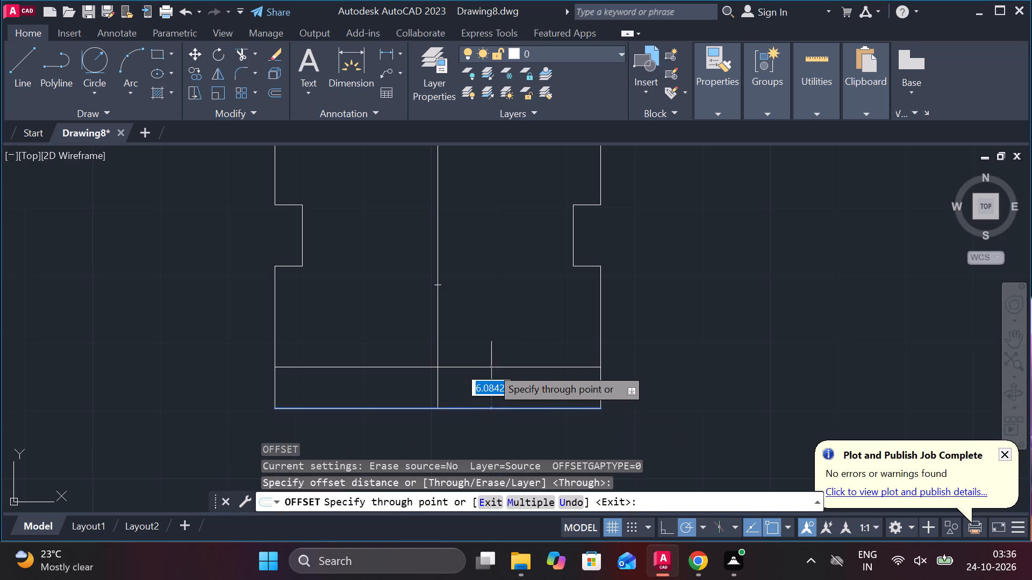
type("13")
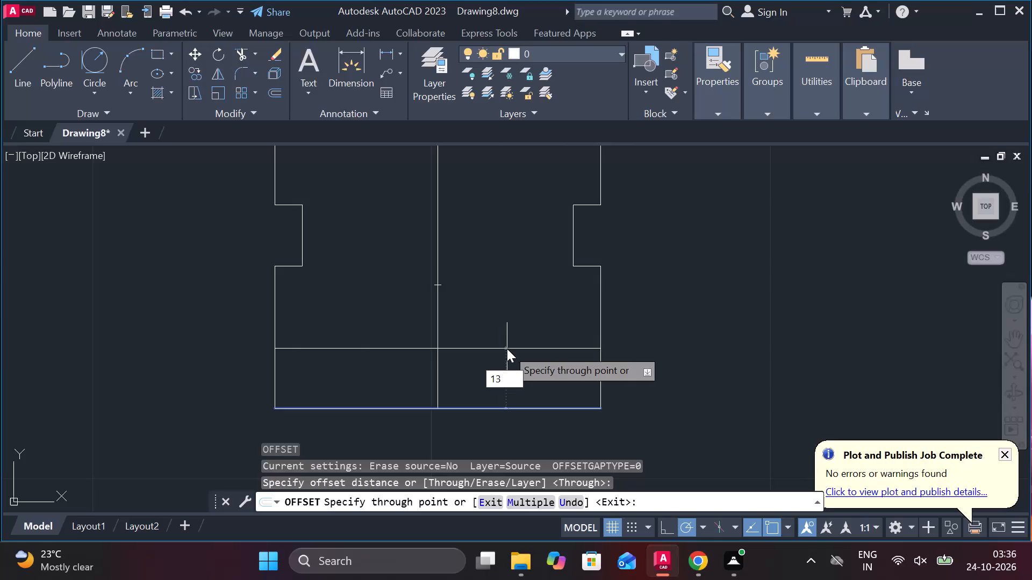
key("Return")
scroll(418, 307, "up", 2)
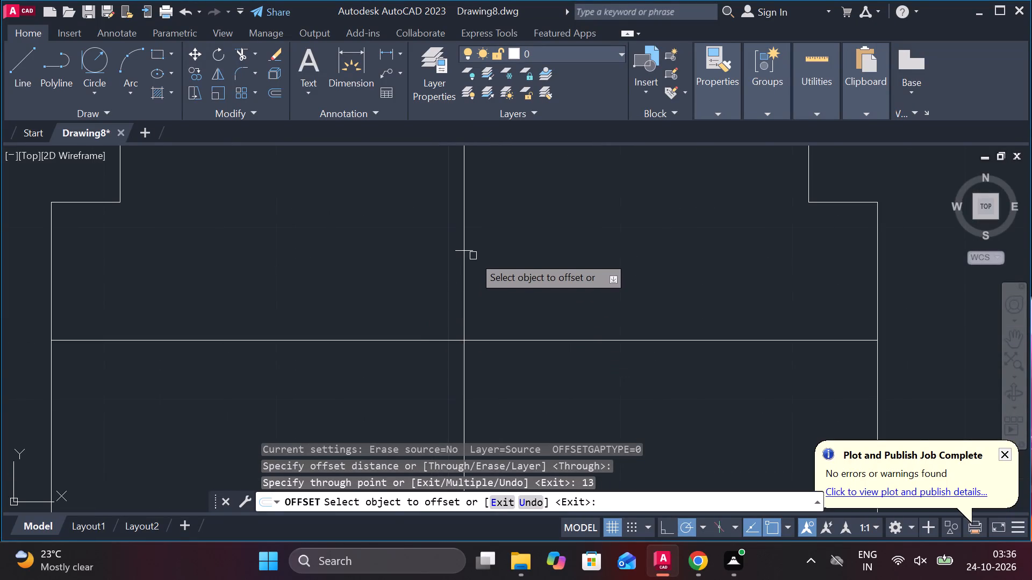
left_click(471, 250)
scroll(519, 258, "down", 2)
key("Escape")
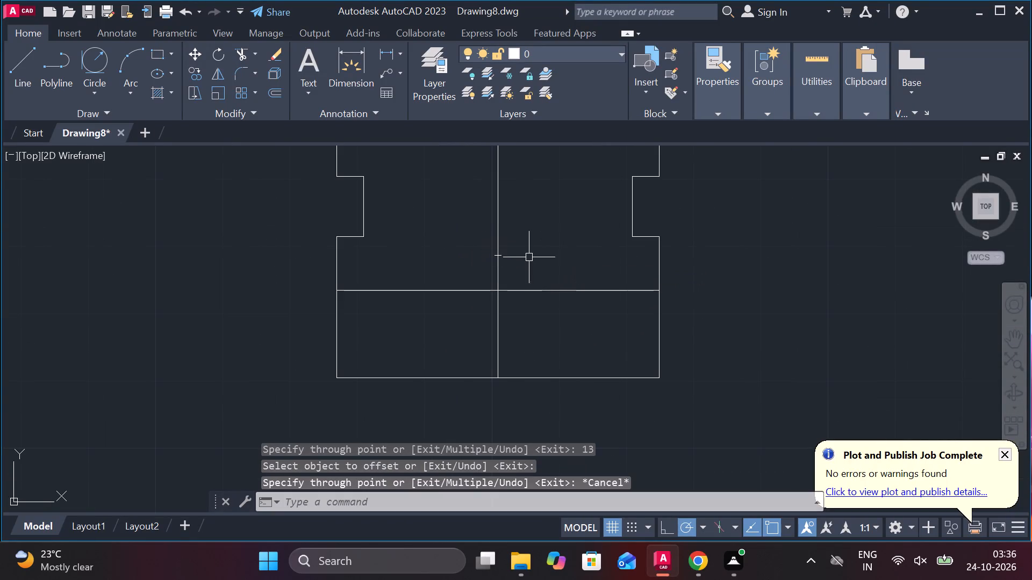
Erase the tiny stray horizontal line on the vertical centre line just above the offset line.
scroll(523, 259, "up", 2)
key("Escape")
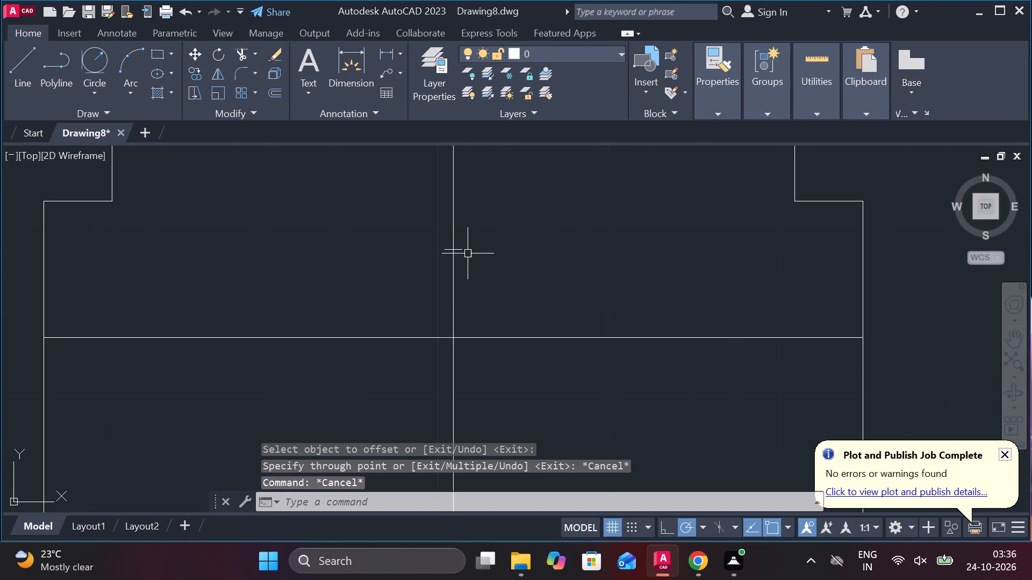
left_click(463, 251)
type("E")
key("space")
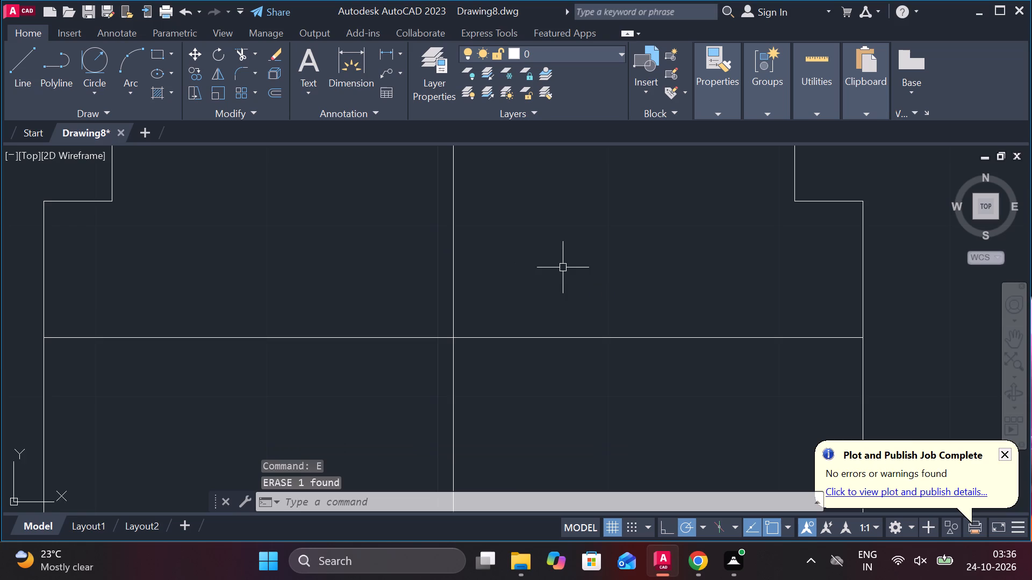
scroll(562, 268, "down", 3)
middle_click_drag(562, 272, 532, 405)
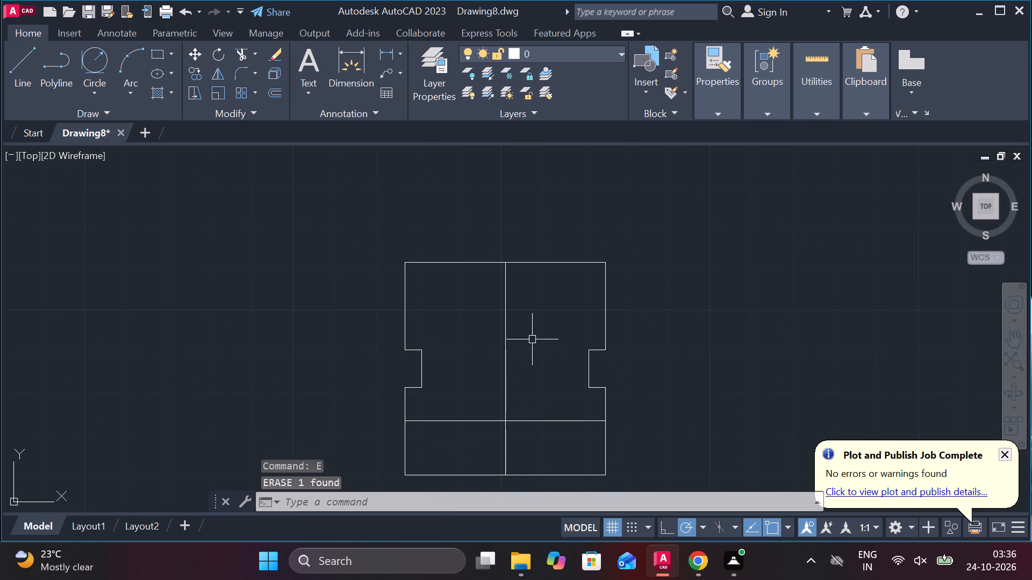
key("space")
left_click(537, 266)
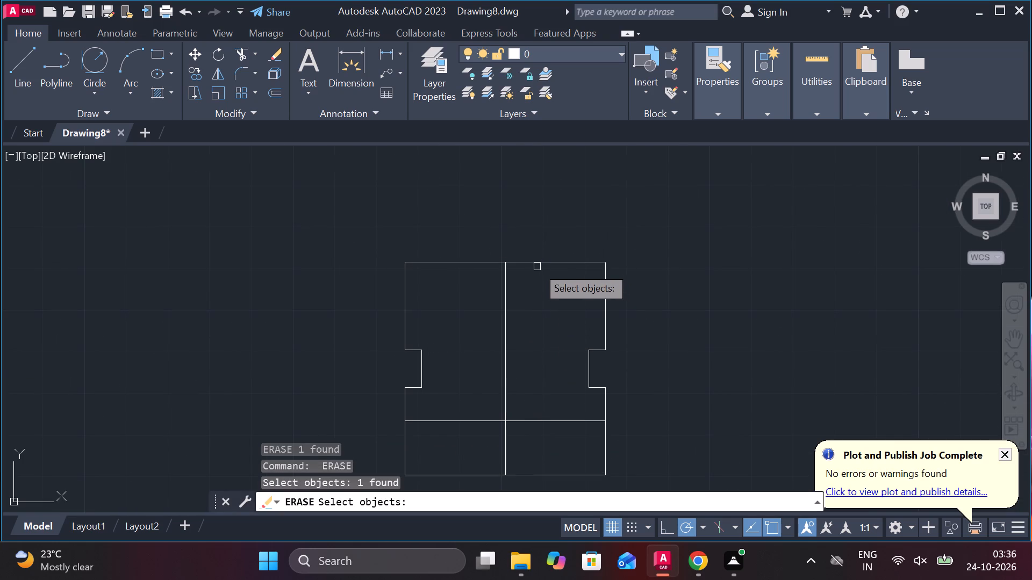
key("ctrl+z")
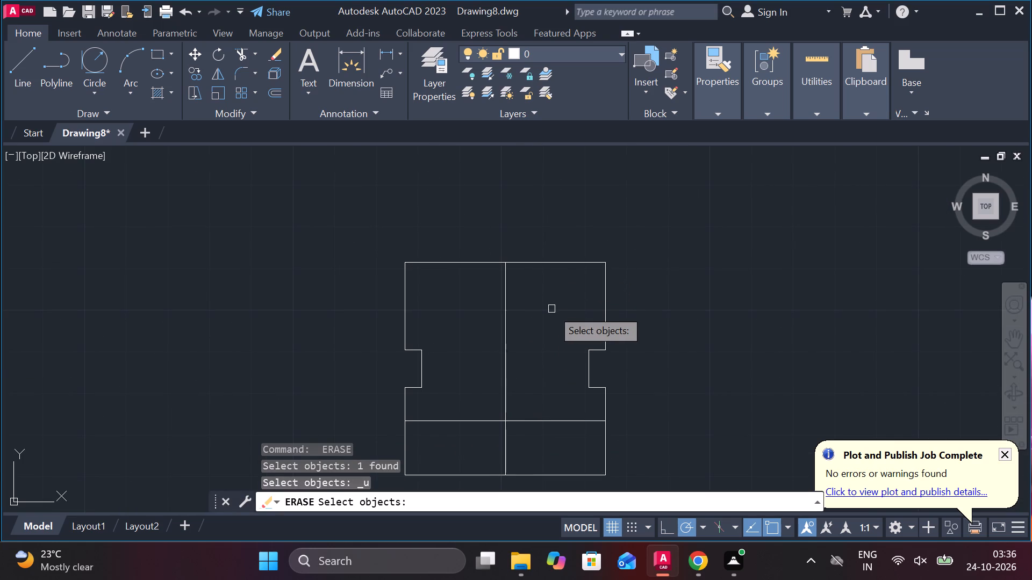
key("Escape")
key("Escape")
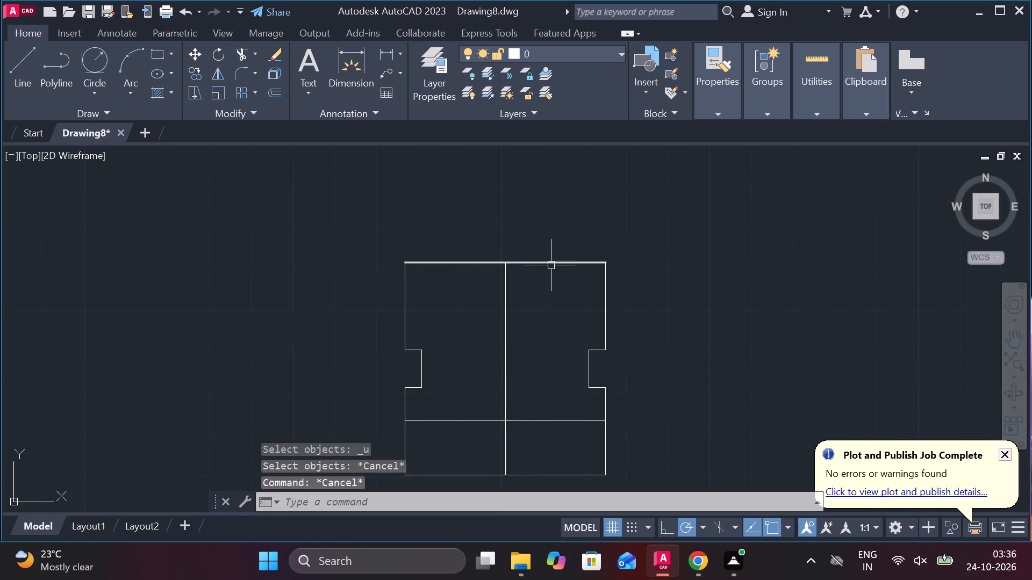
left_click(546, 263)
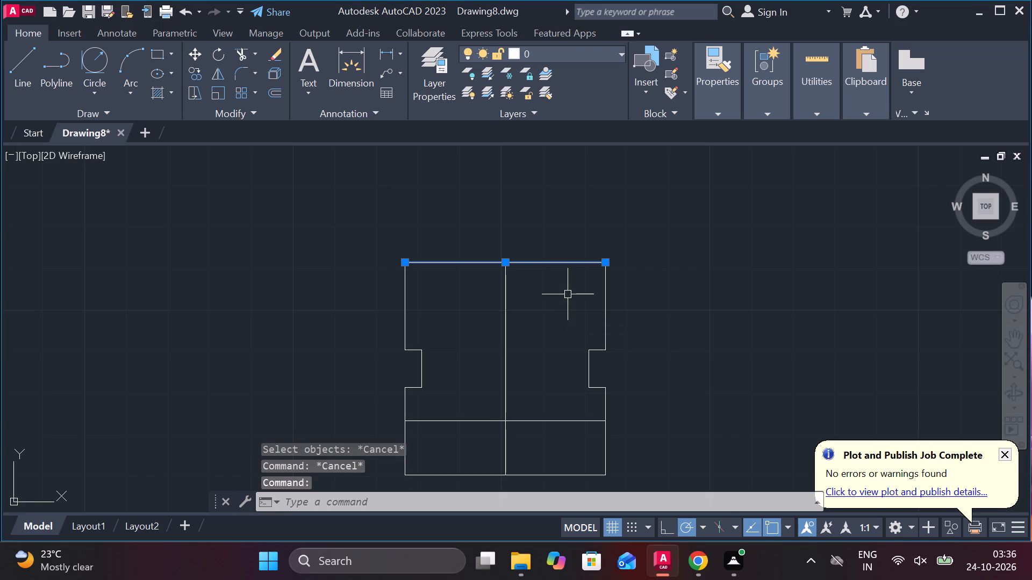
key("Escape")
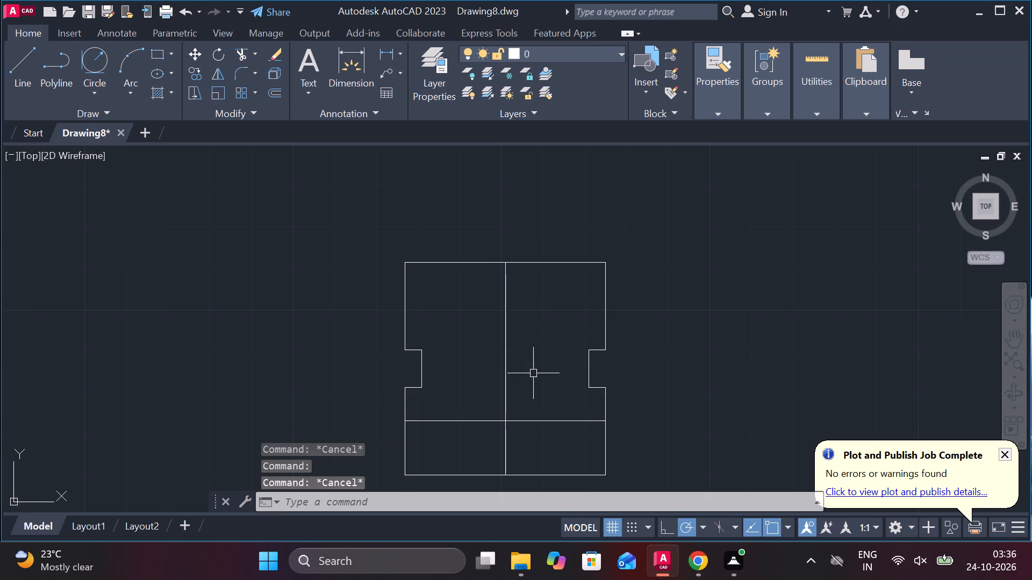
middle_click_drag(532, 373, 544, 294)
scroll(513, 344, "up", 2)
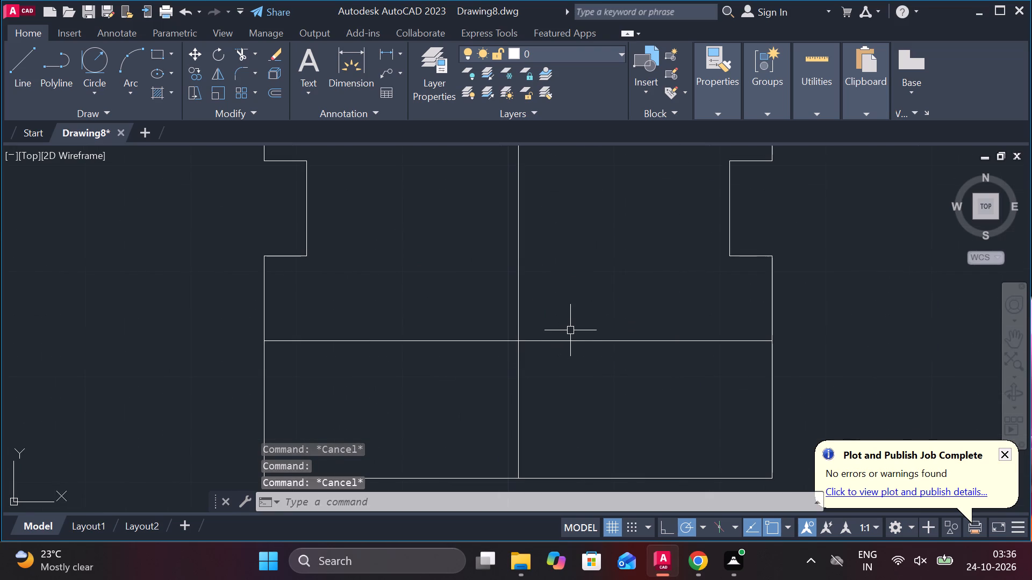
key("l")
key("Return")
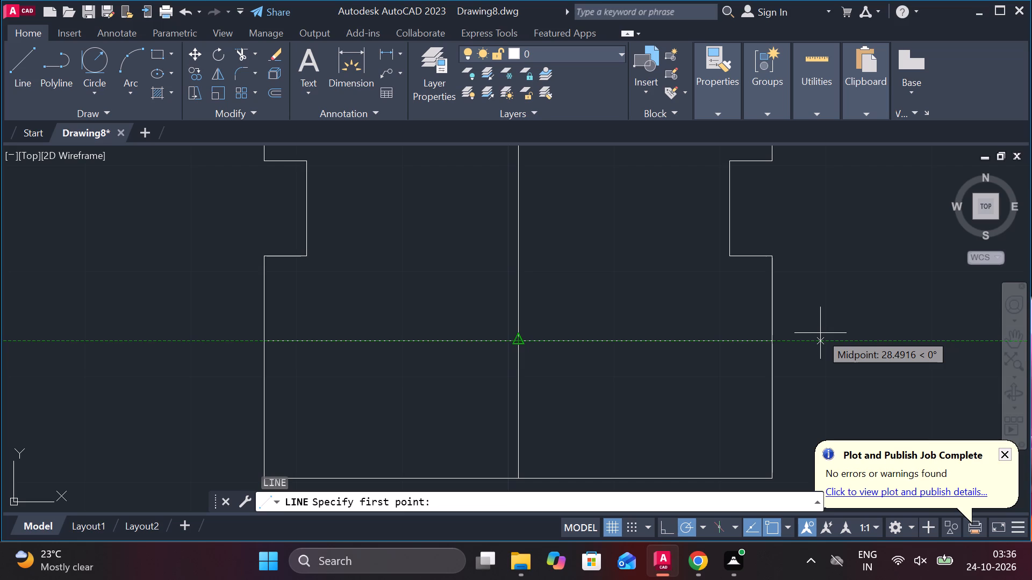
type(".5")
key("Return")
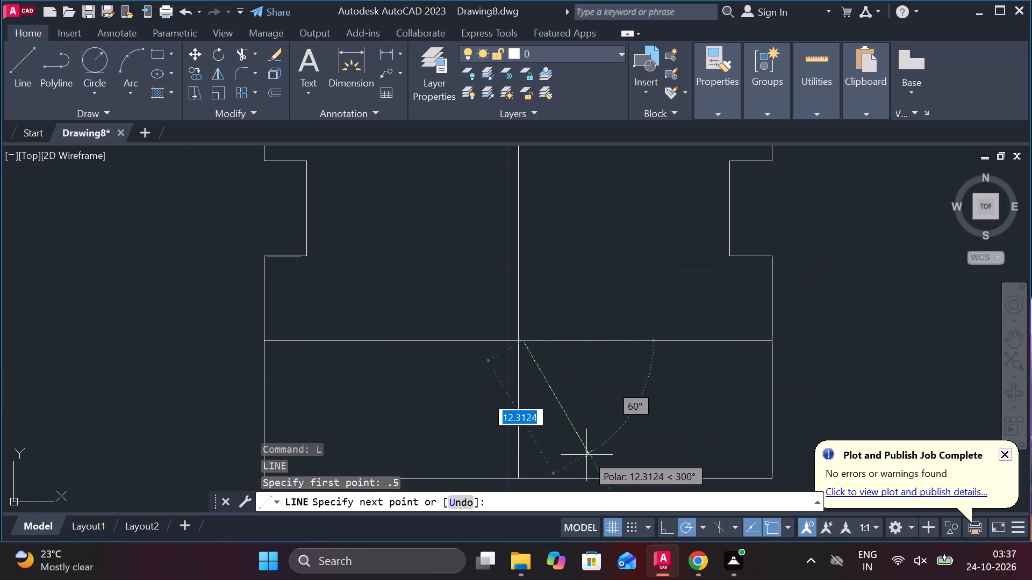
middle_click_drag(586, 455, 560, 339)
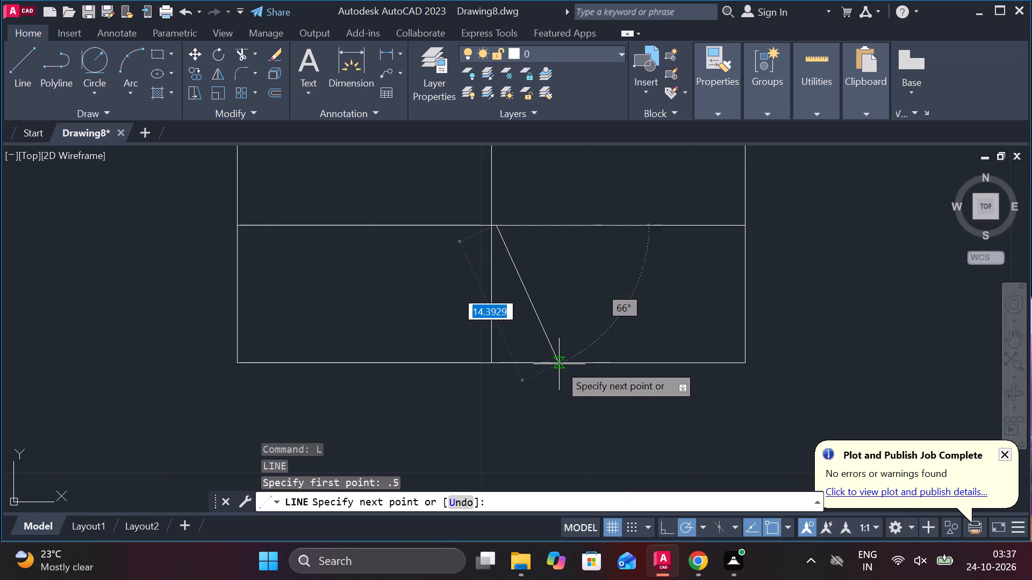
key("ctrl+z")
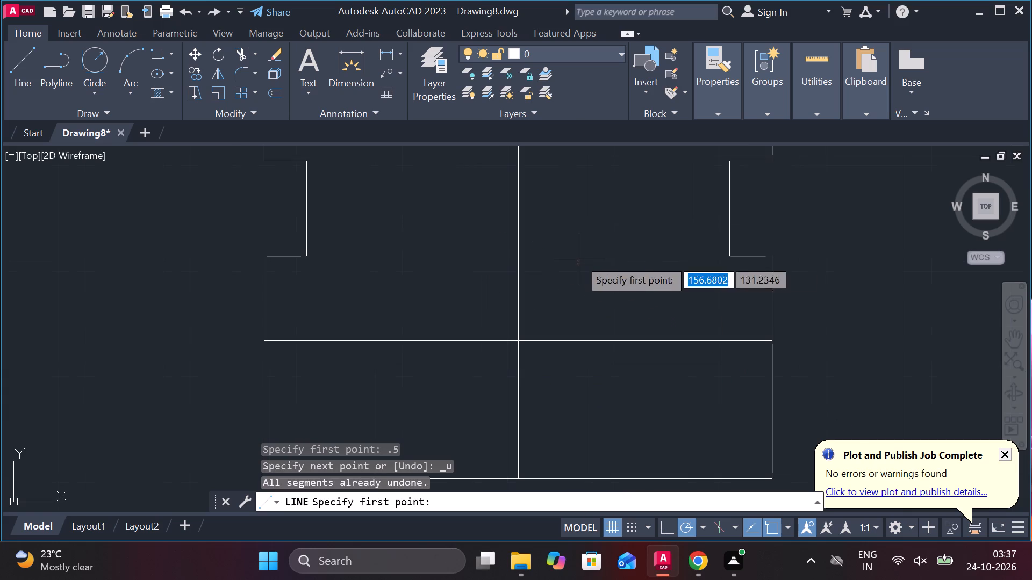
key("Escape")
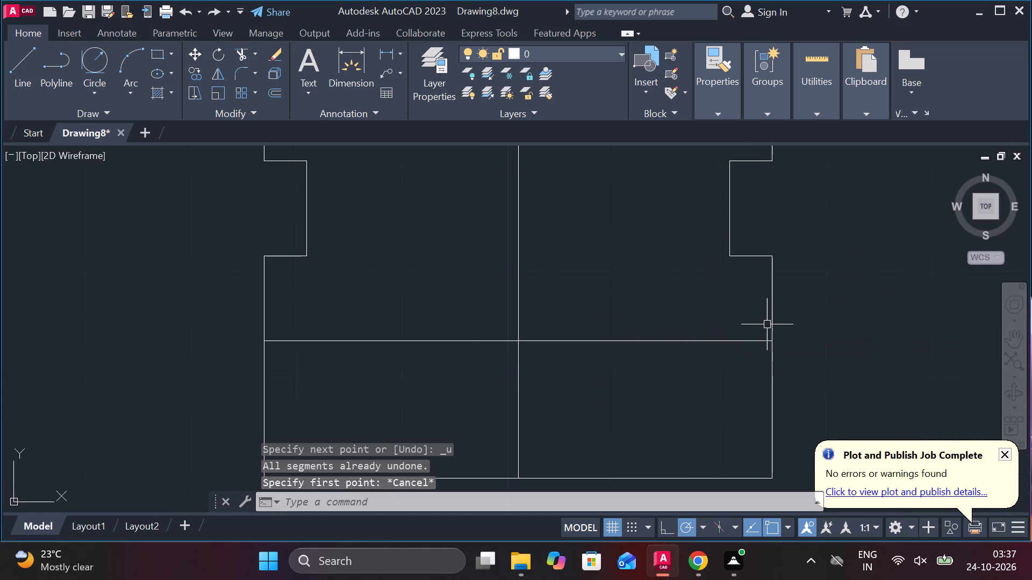
Draw connected lines from the offset line's midpoint: 1 right, 1 down, and a slanted line at 300° running past the bottom edge.
key("l")
key("Return")
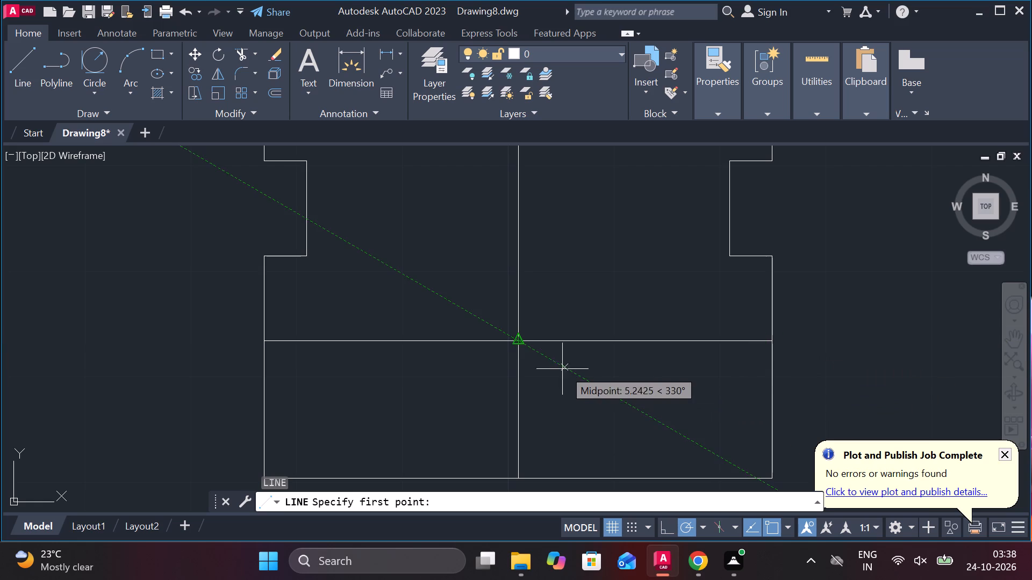
left_click(520, 340)
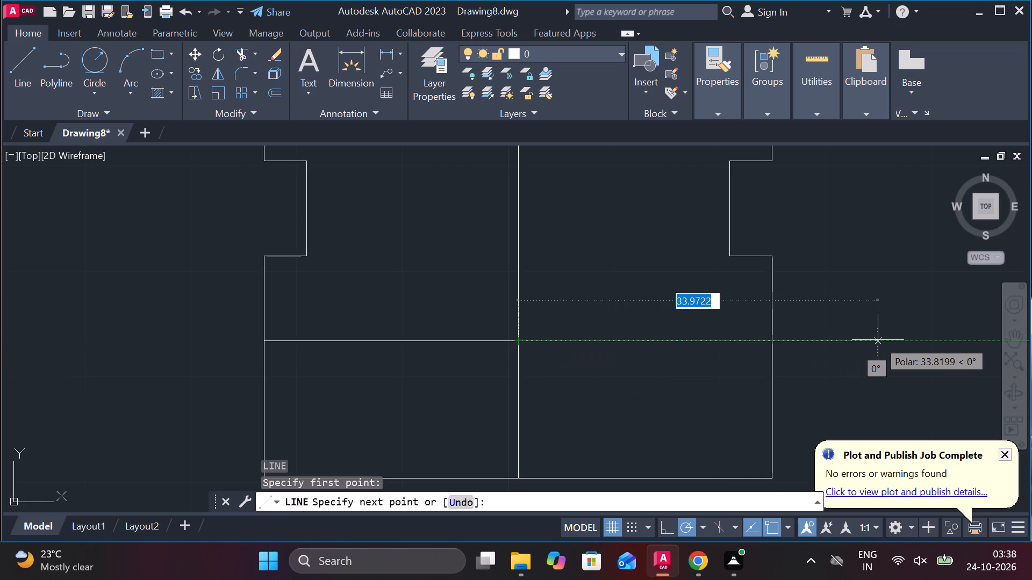
key("1")
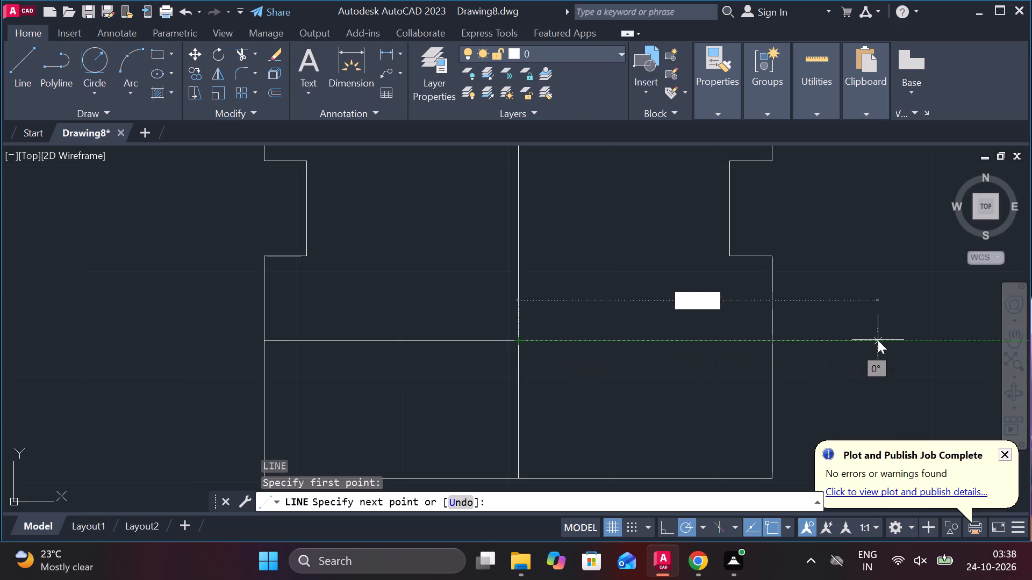
key("Return")
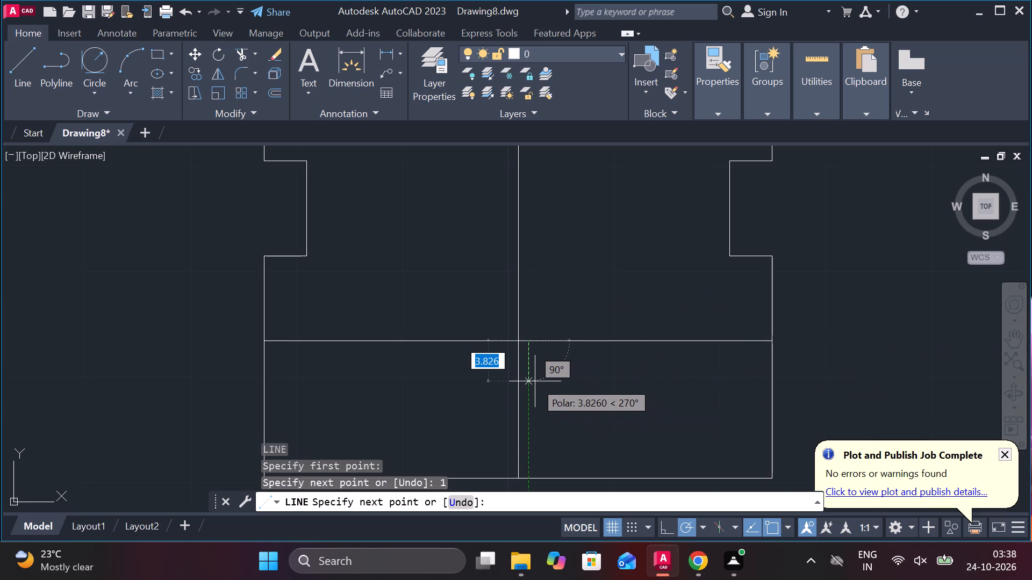
key("1")
key("Return")
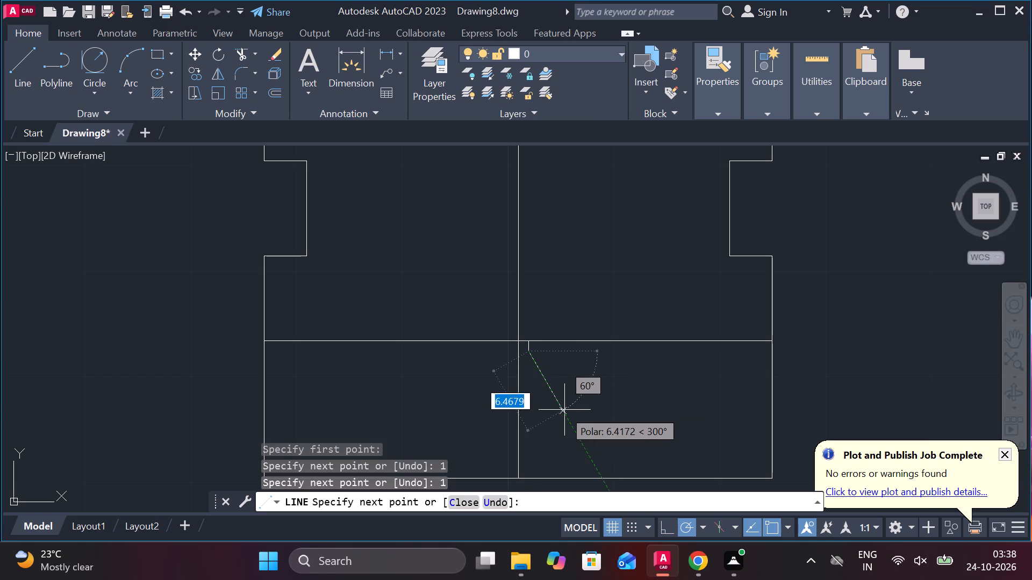
middle_click_drag(583, 433, 564, 393)
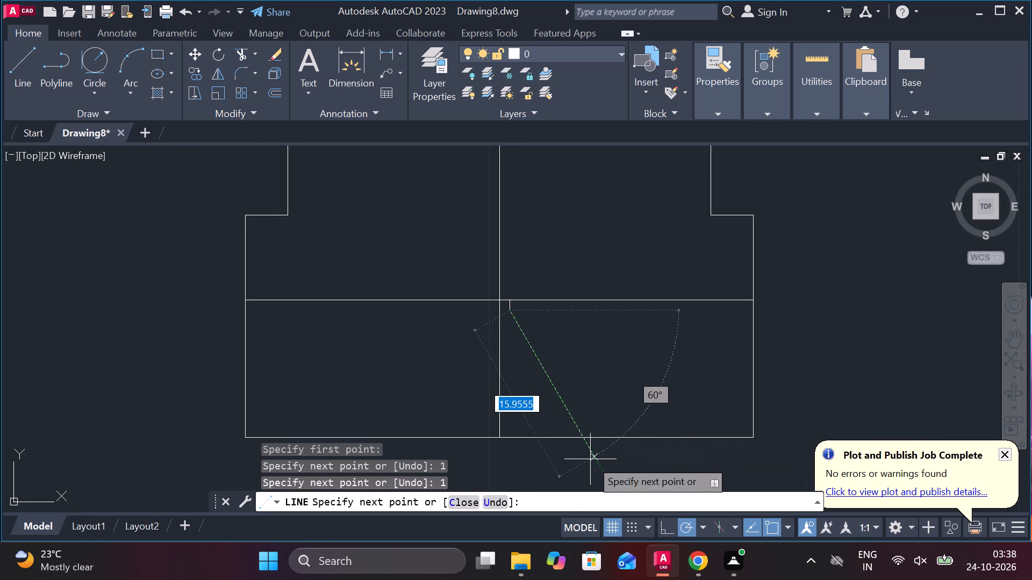
left_click(597, 469)
key("Escape")
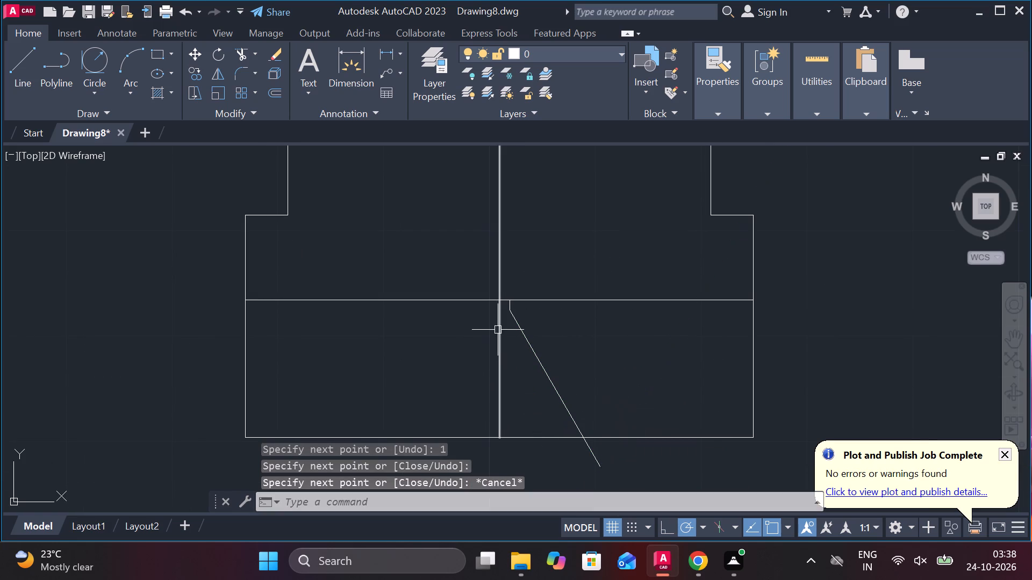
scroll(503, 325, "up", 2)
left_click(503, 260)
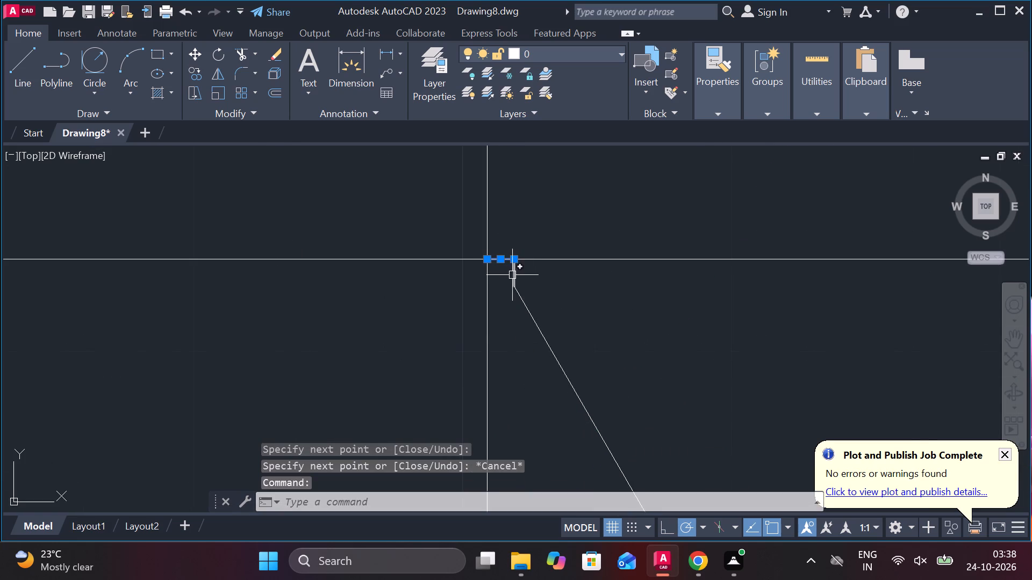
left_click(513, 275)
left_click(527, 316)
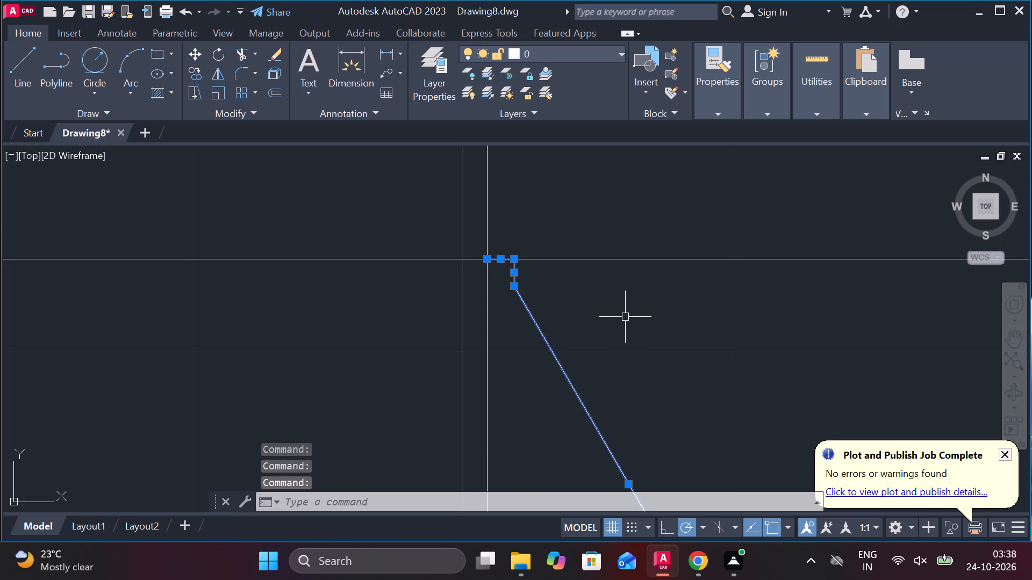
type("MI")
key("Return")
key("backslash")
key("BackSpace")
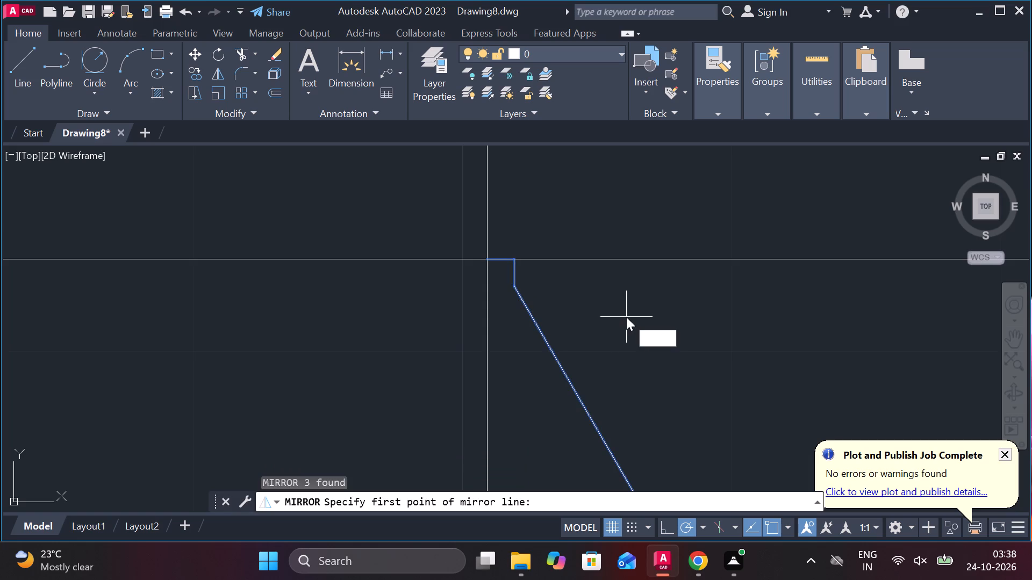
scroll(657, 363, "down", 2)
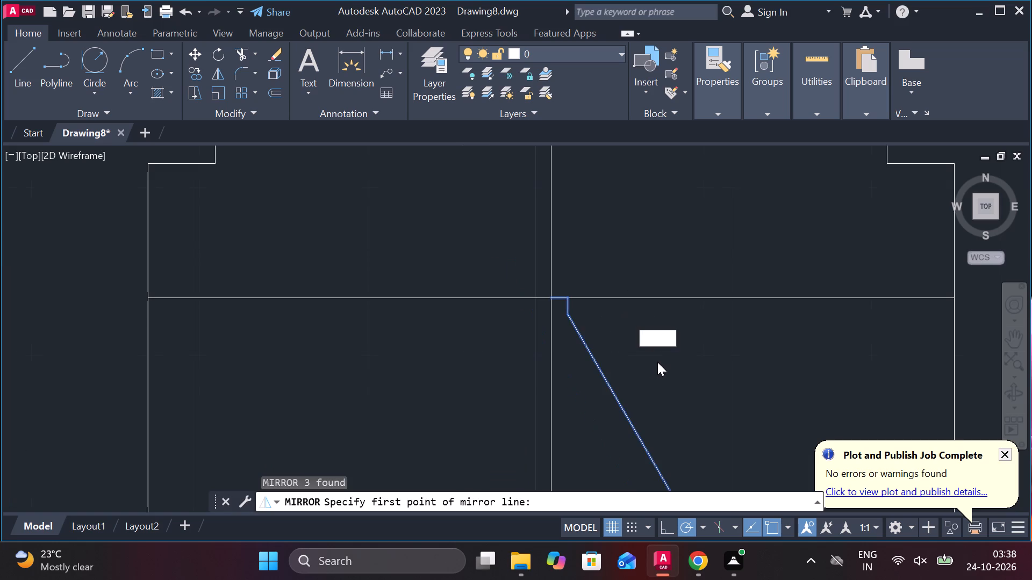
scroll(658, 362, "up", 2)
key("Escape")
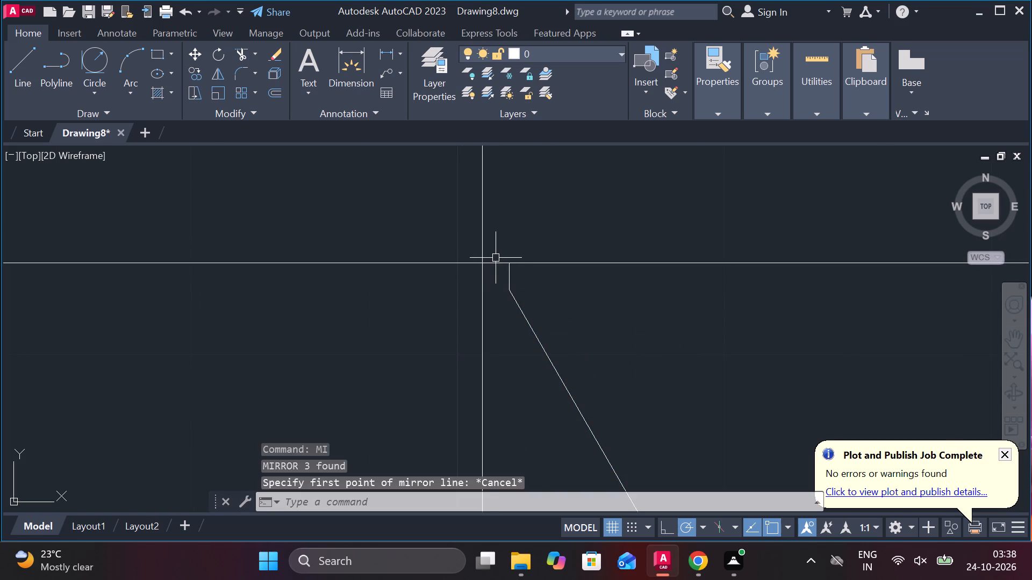
Mirror the short horizontal, short vertical and slanted lines across the vertical centre line, keeping the originals.
left_click(498, 266)
left_click(509, 276)
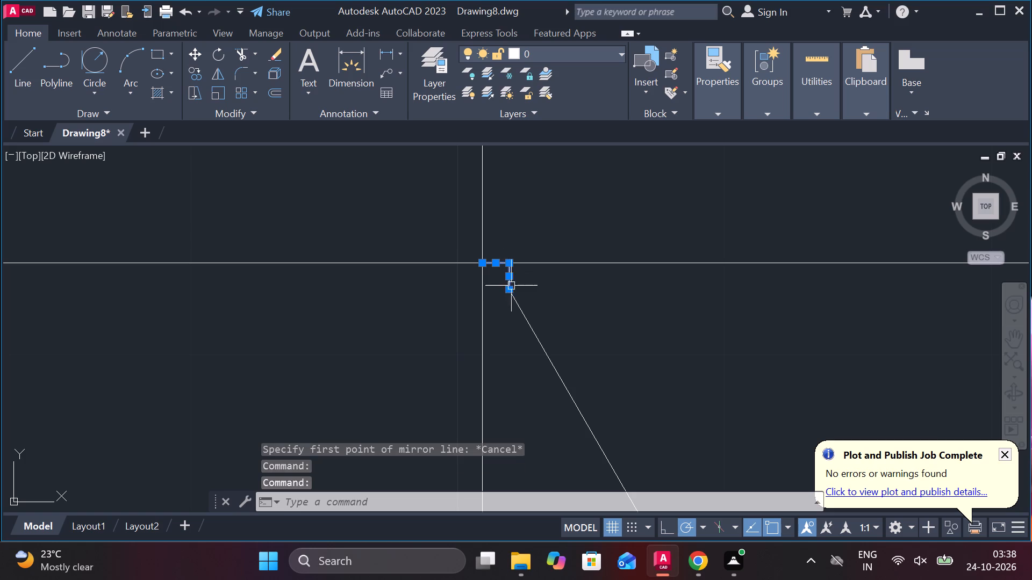
left_click(518, 311)
scroll(580, 323, "down", 2)
type("MI")
key("Return")
left_click(542, 433)
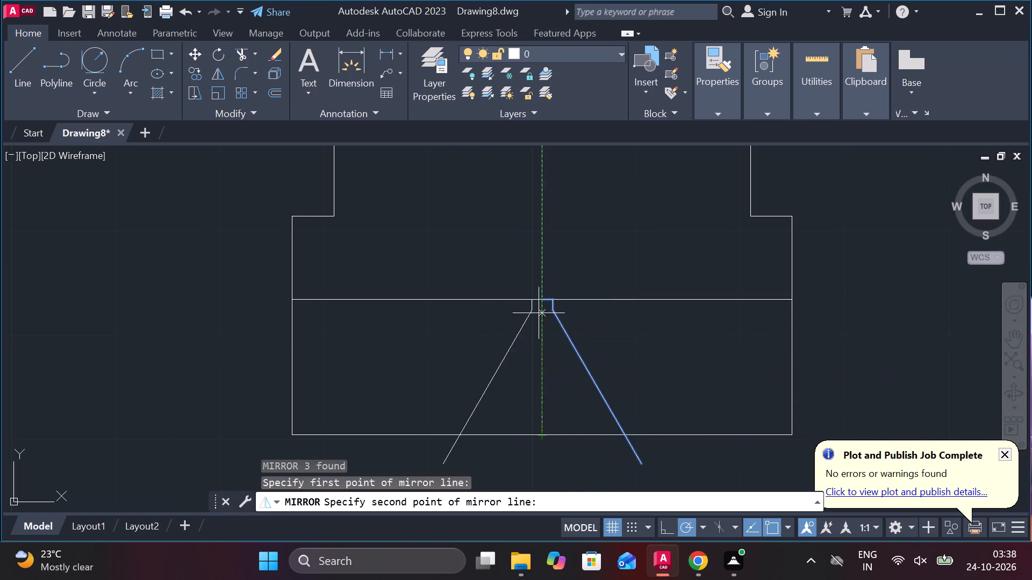
left_click(543, 295)
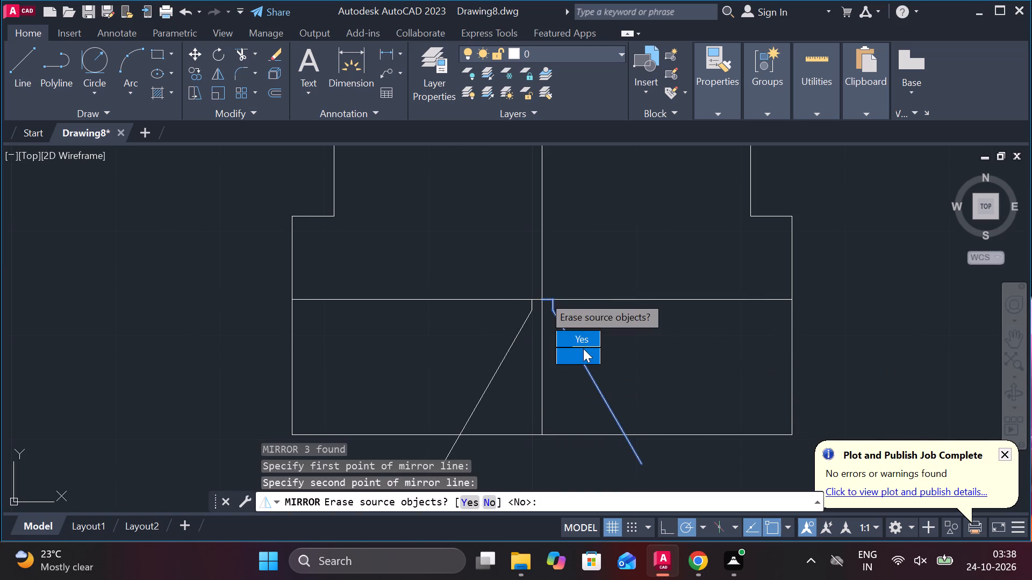
left_click_drag(583, 354, 543, 295)
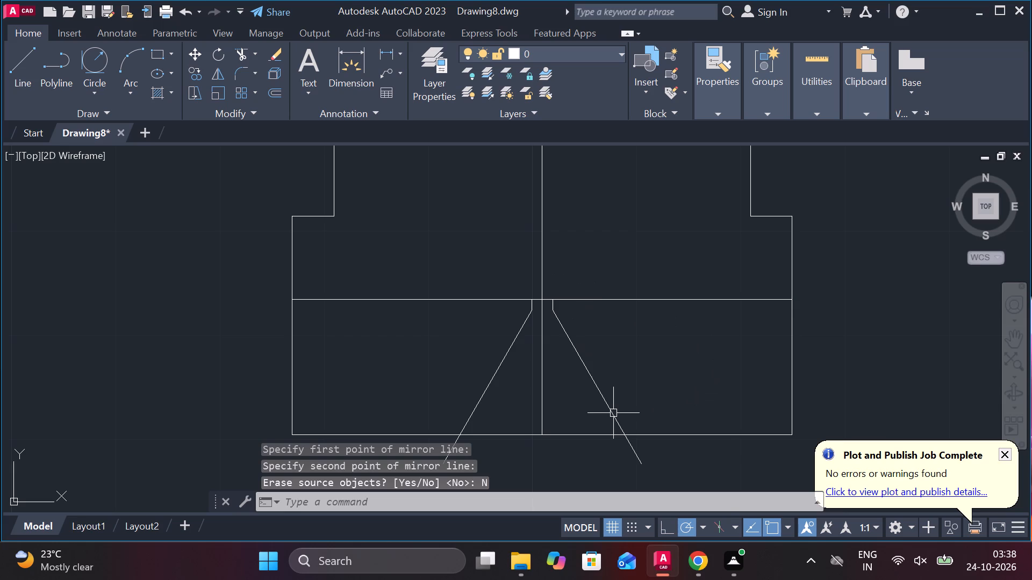
Measure the bottom edge from the left slanted line's crossing to the outline's bottom-left corner with a linear dimension.
scroll(615, 394, "down", 2)
scroll(615, 394, "up", 2)
middle_click_drag(661, 391, 629, 357)
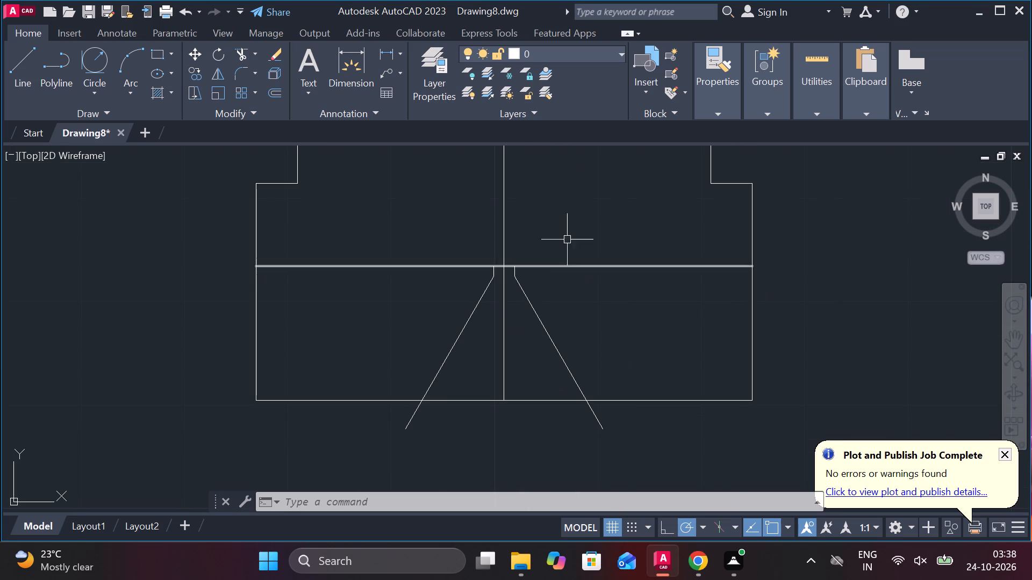
left_click(384, 55)
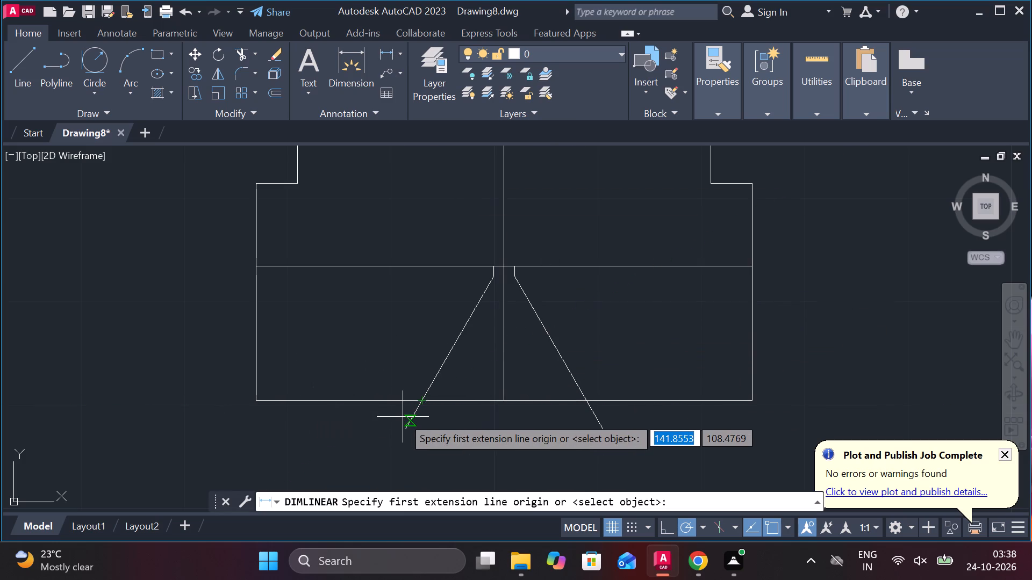
left_click(422, 404)
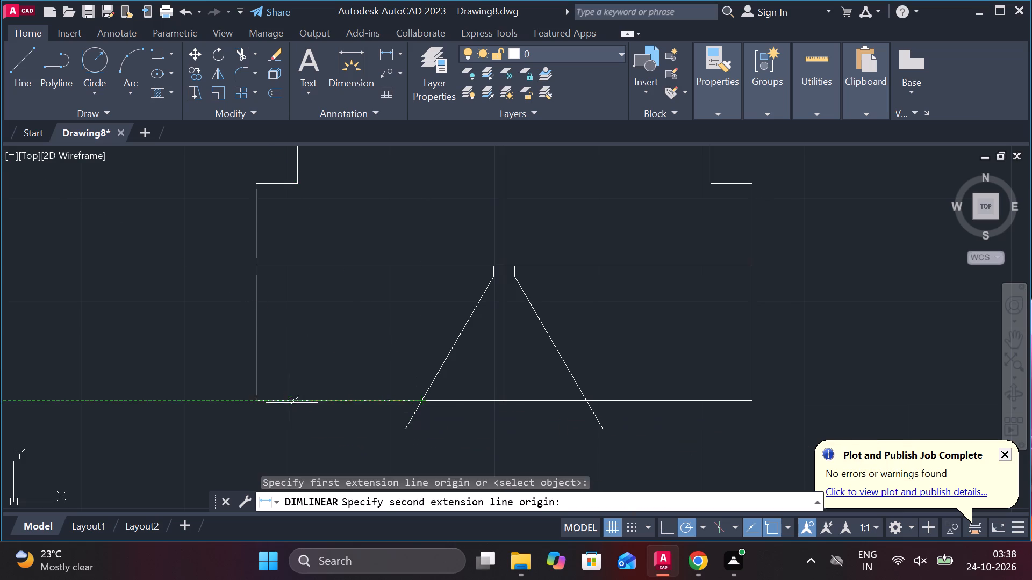
left_click(258, 398)
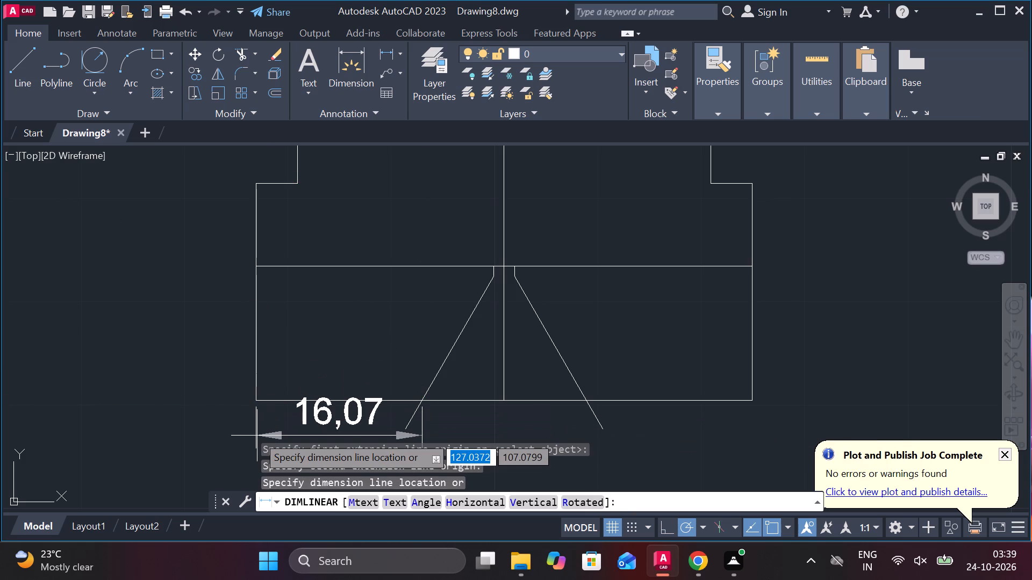
middle_click_drag(255, 420, 273, 361)
key("Escape")
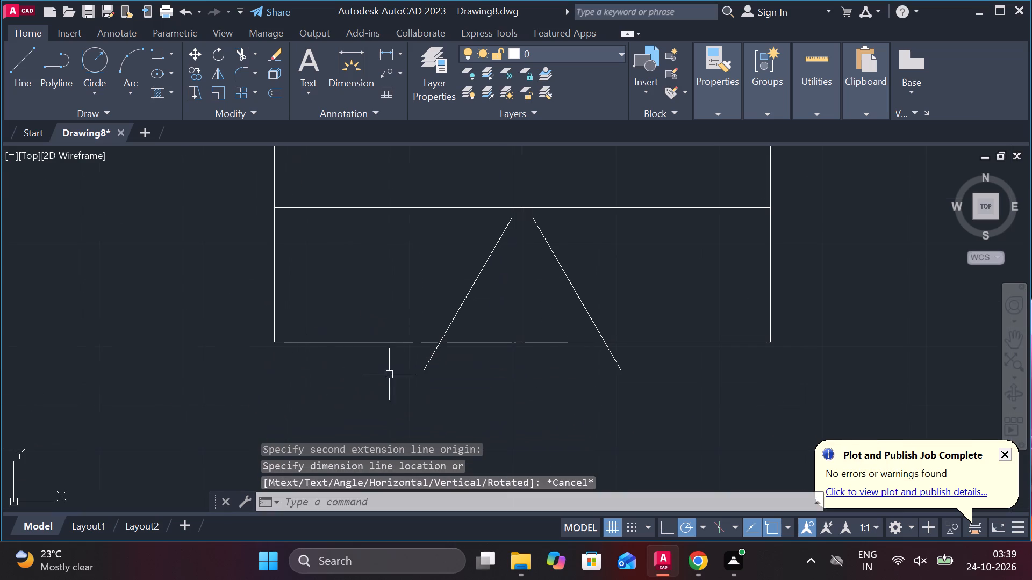
Draw a vertical line from the offset line's left end down to the outline's bottom-left corner.
key("l")
key("Return")
left_click(273, 210)
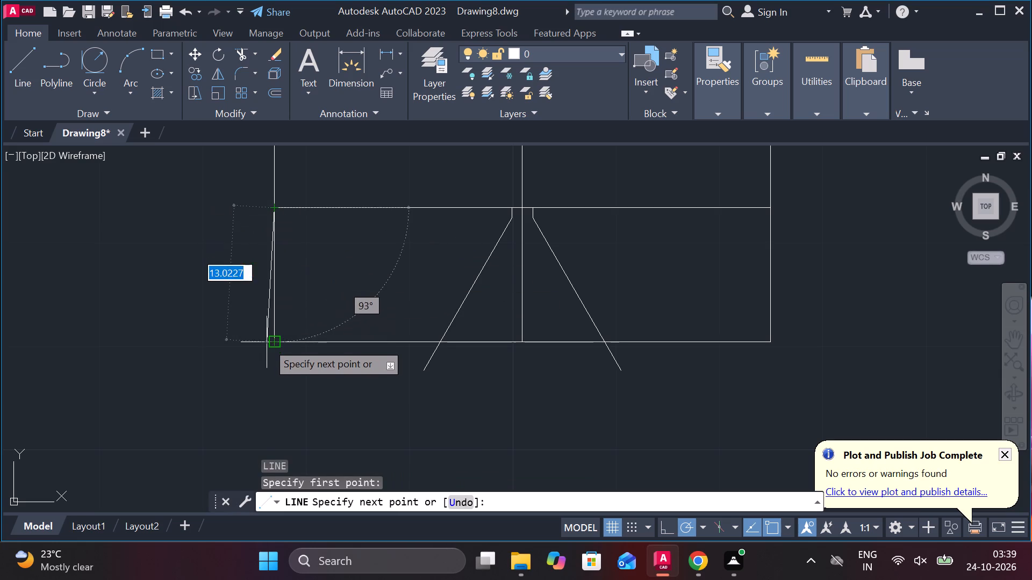
left_click(271, 343)
key("Escape")
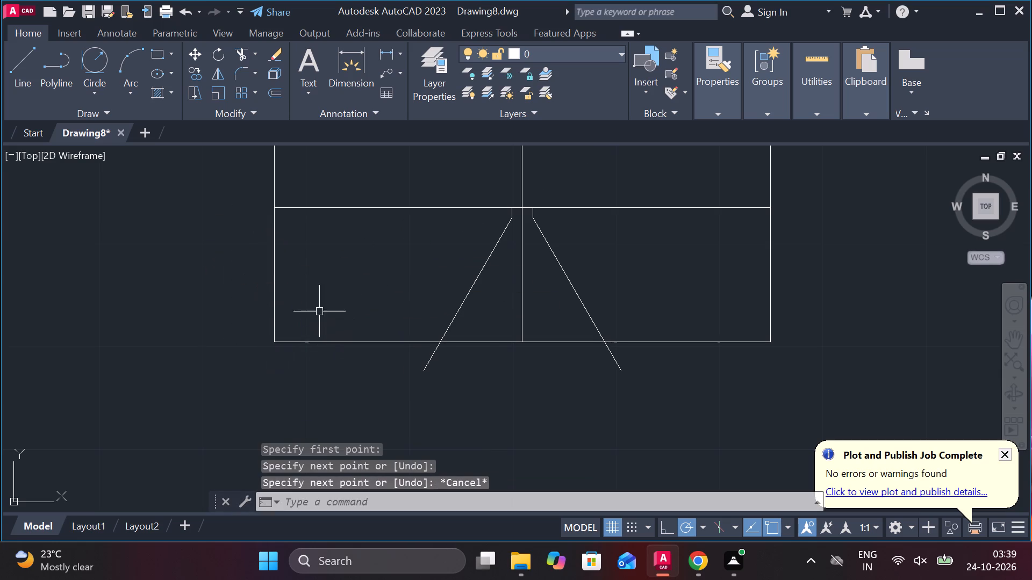
Offset the lower left vertical line 13 inward, toward the centre line.
left_click(271, 260)
key("o")
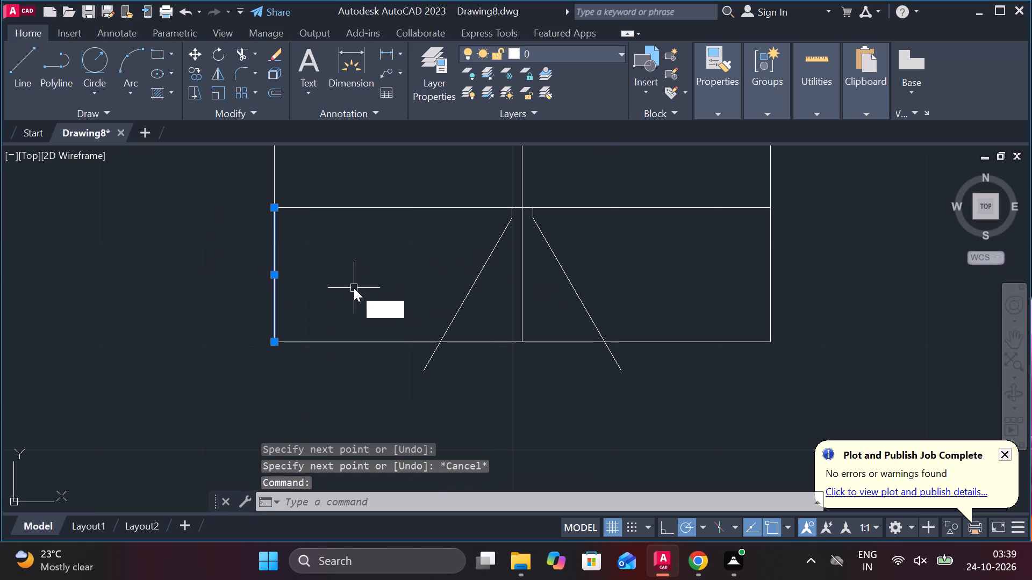
key("Return")
key("Return")
type("13")
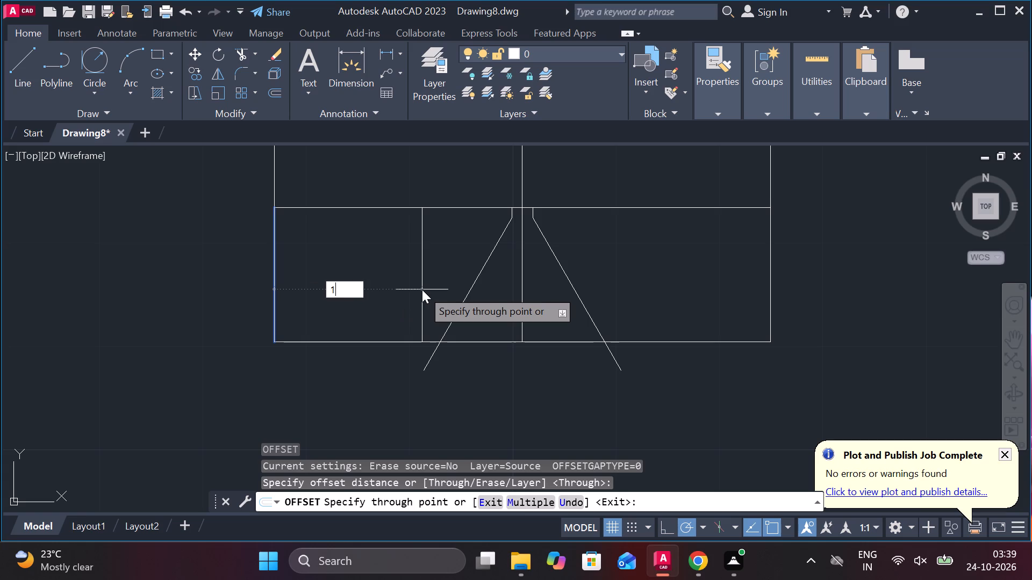
key("space")
key("Escape")
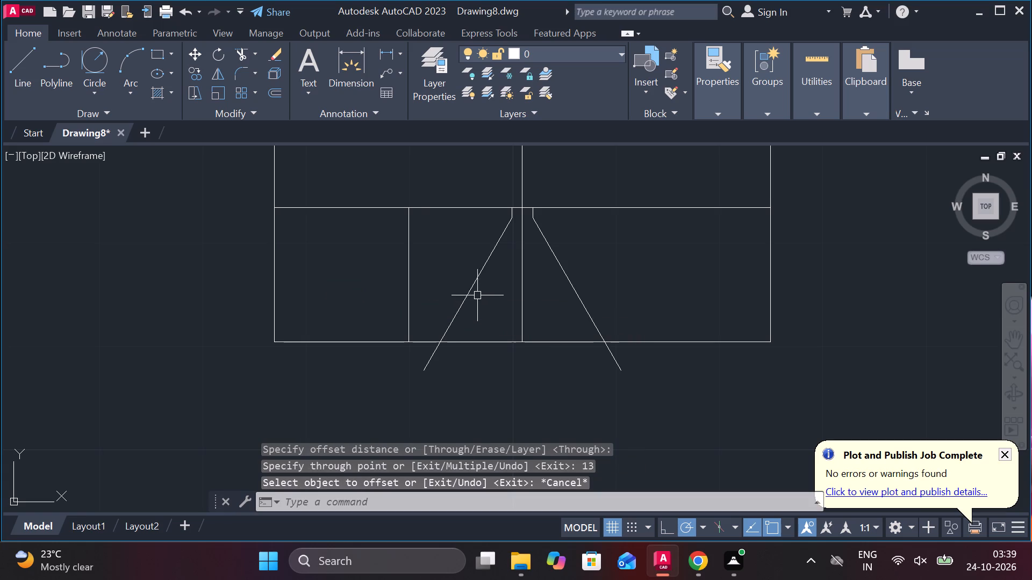
Erase the slanted line on the left side of the centre line.
left_click(474, 293)
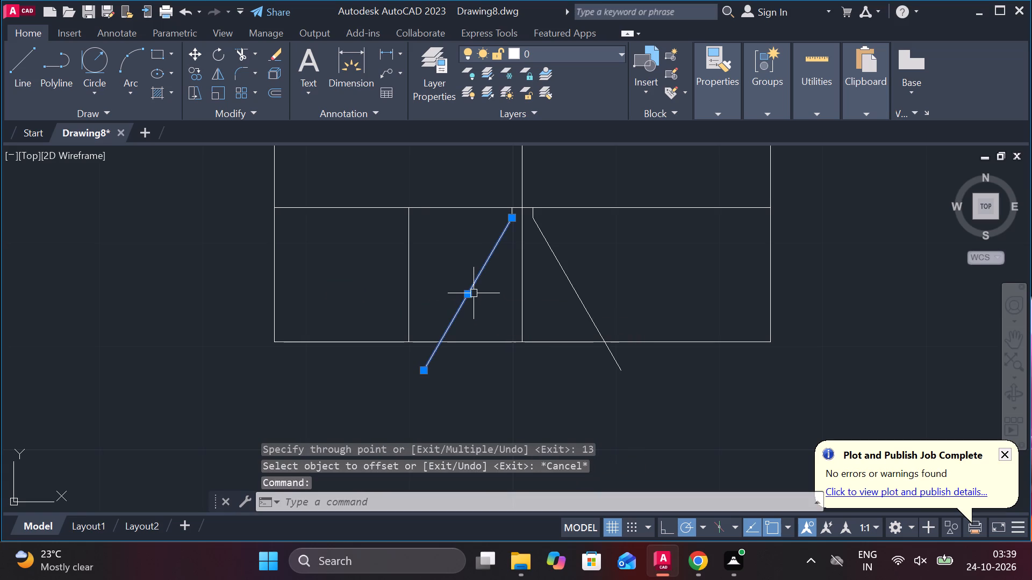
type("E")
key("space")
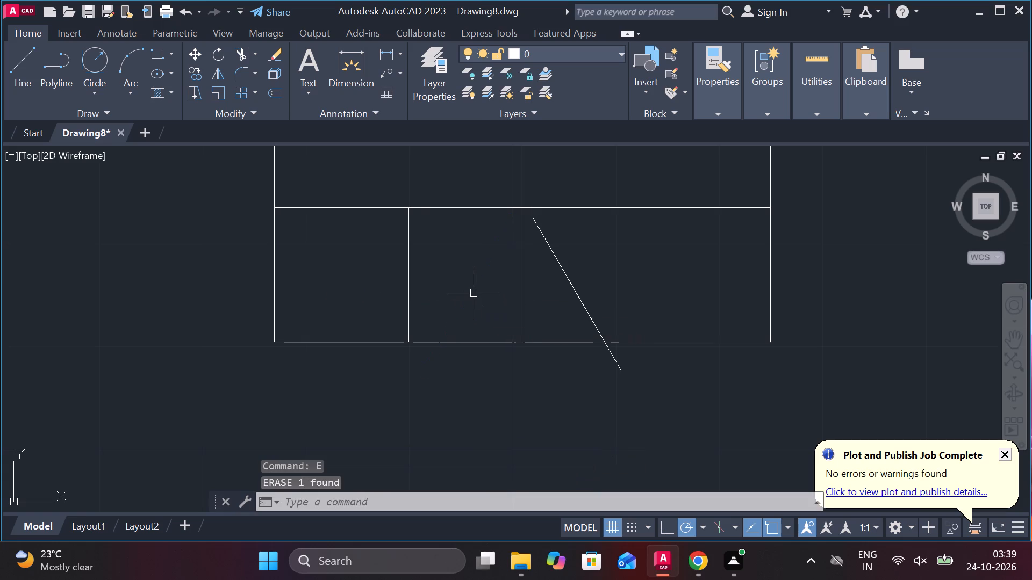
Draw a slanted line from the offset vertical's foot on the bottom edge to the left short vertical's lower end.
scroll(471, 277, "up", 1)
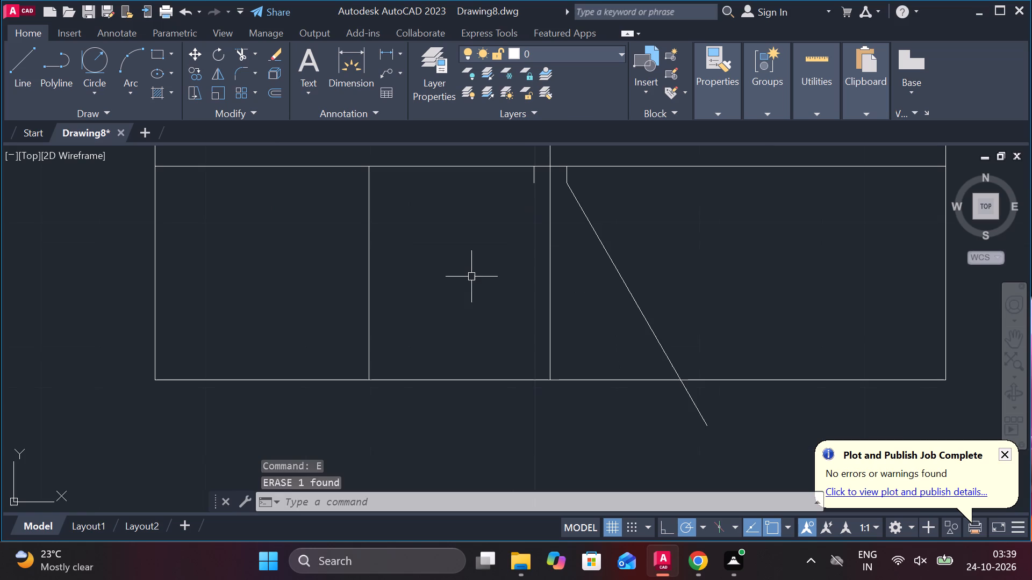
key("l")
key("Return")
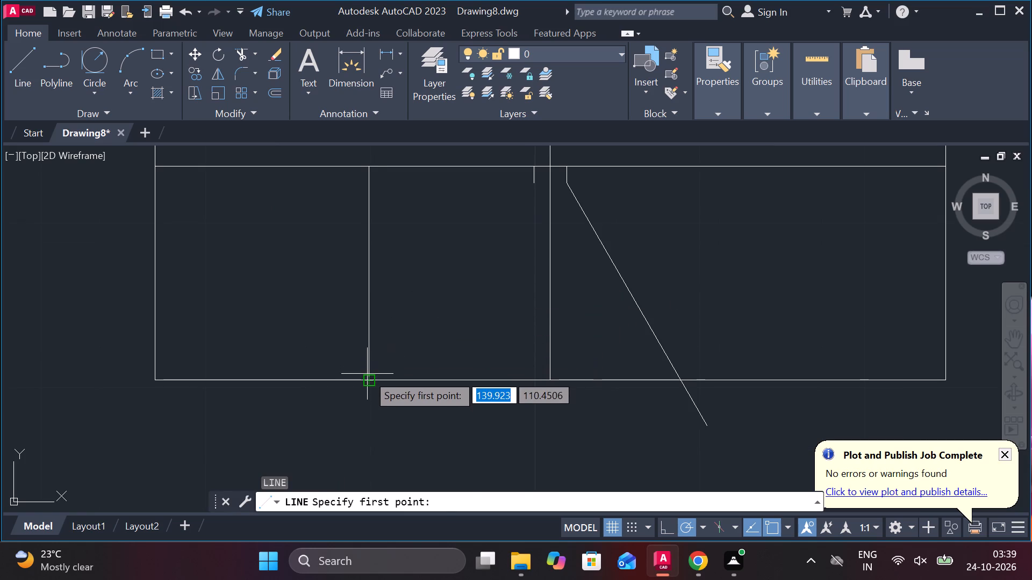
left_click(367, 374)
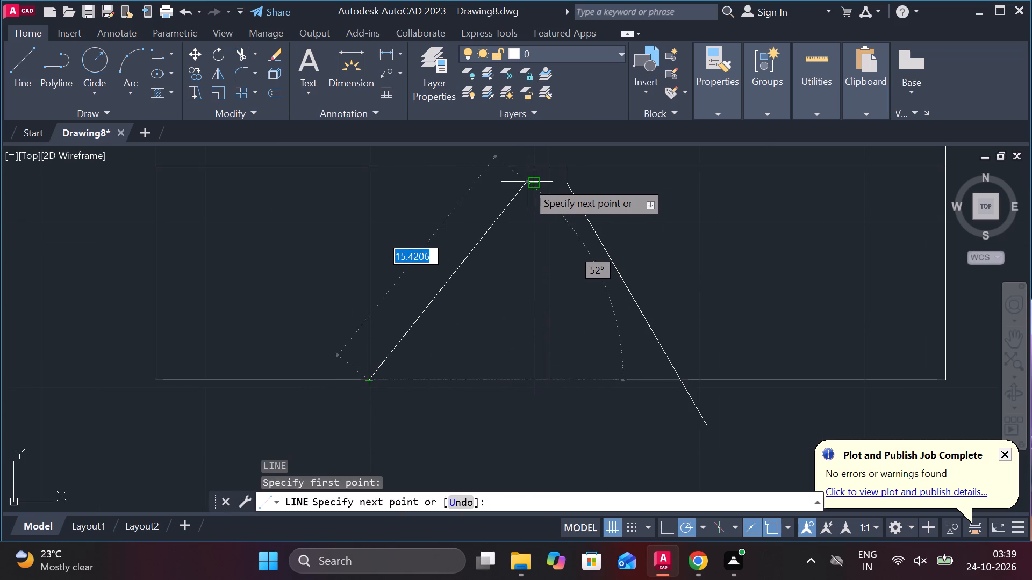
scroll(519, 184, "up", 4)
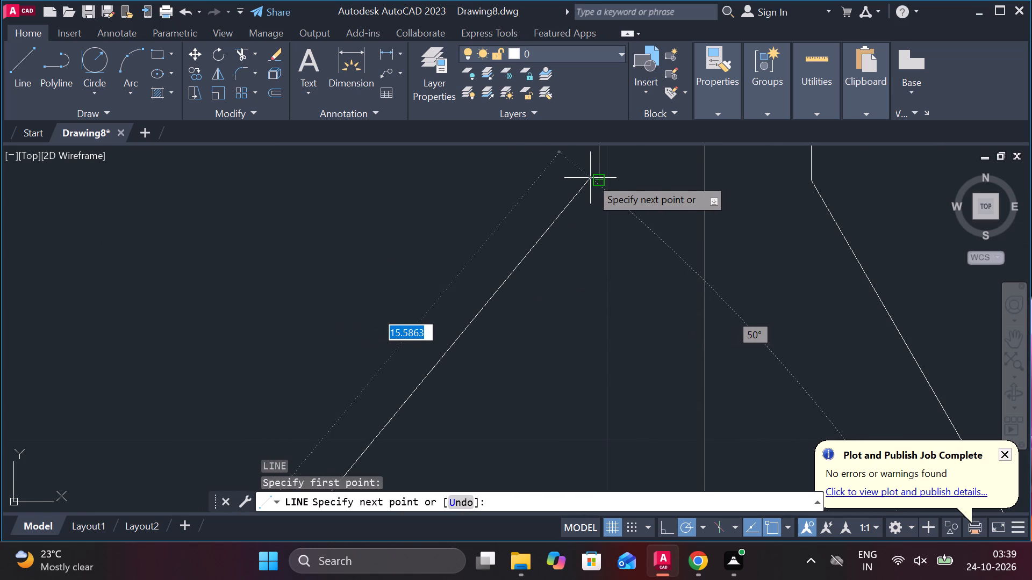
left_click(596, 178)
scroll(585, 237, "down", 2)
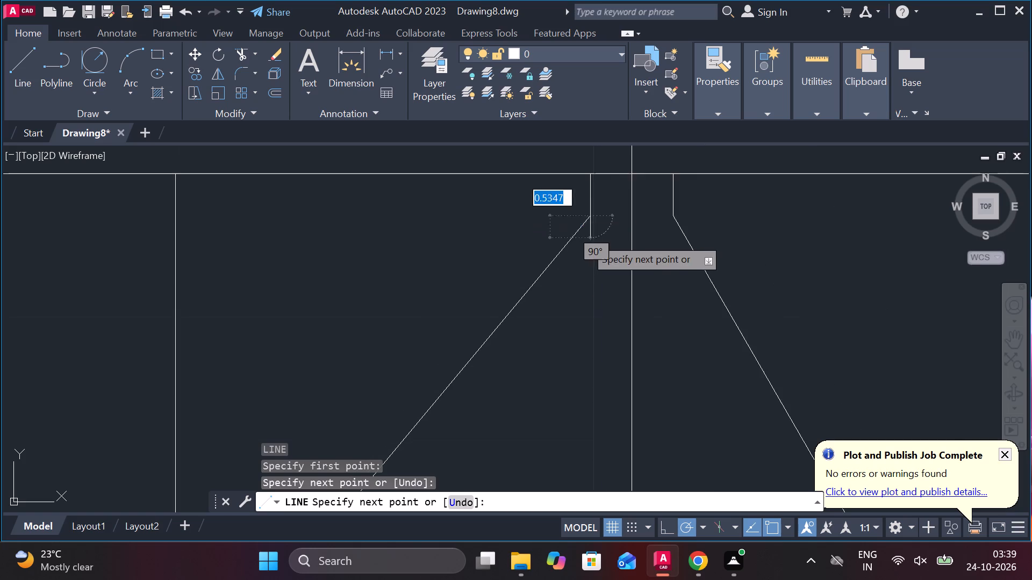
scroll(601, 259, "down", 2)
key("Escape")
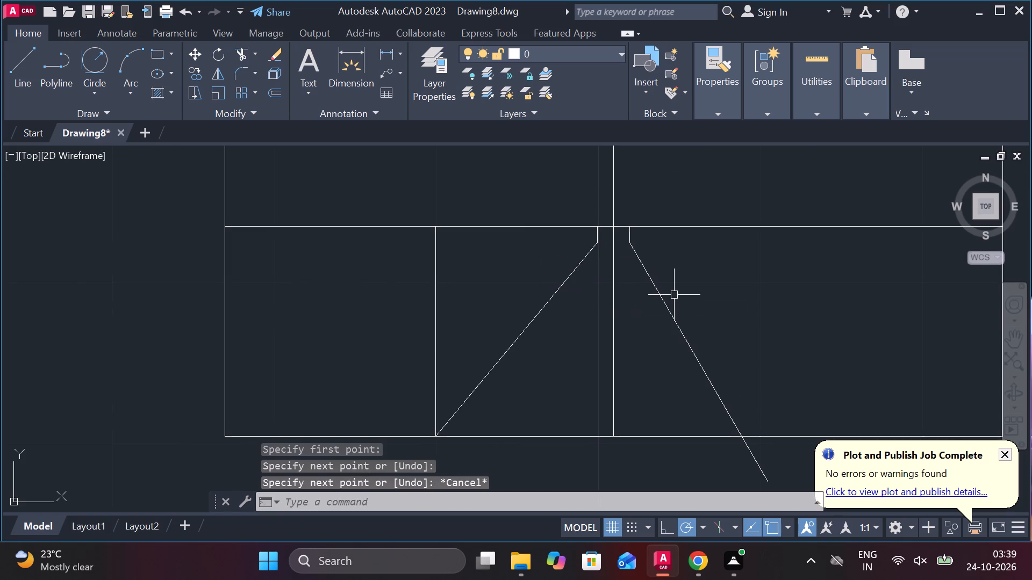
Erase the slanted, short vertical and short horizontal lines on the right side of the centre line.
left_click(662, 300)
scroll(615, 233, "up", 3)
left_click(664, 235)
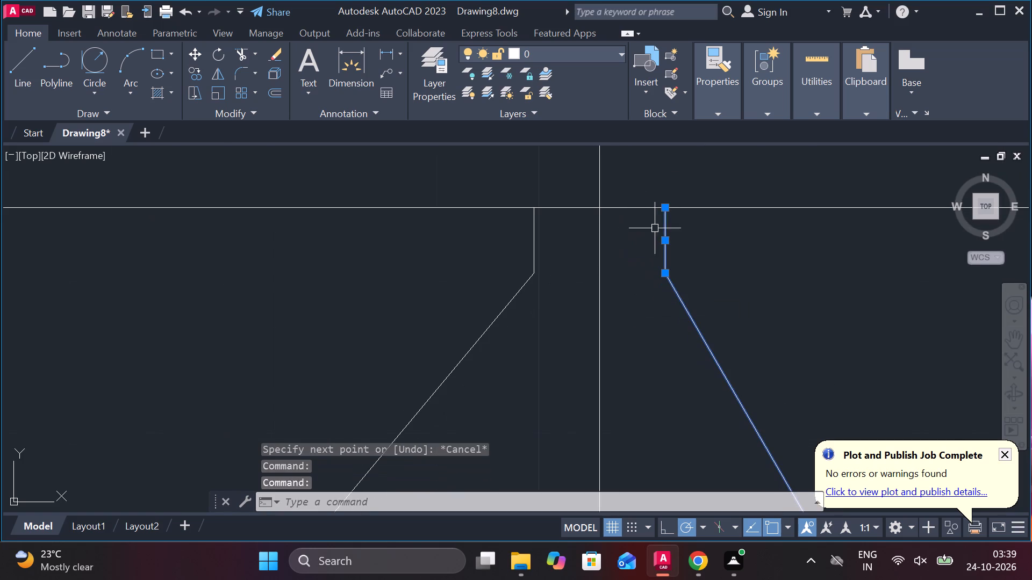
left_click(639, 209)
type("E")
key("space")
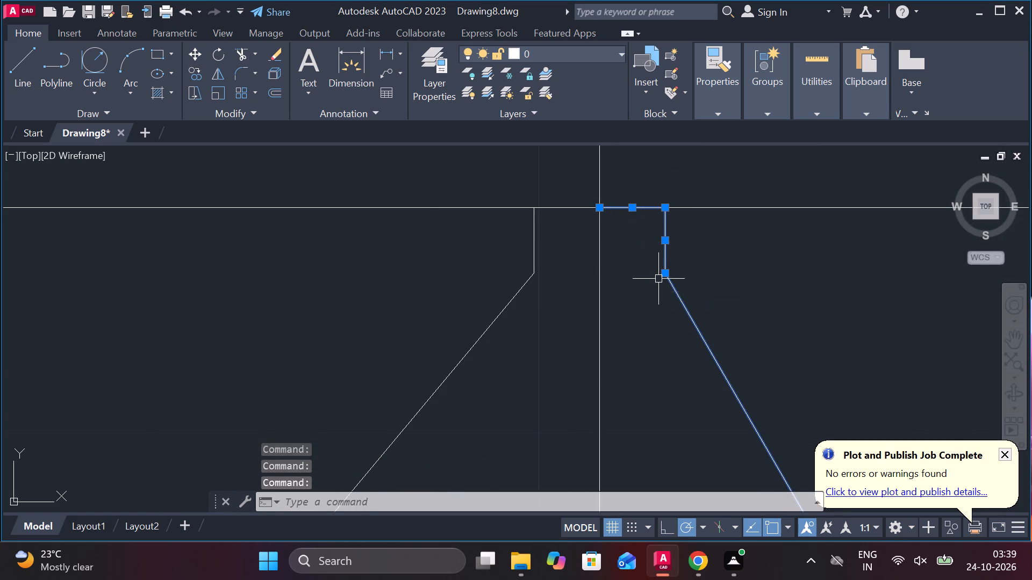
Mirror the left short horizontal, short vertical and slanted lines about the vertical centre line, keeping the originals.
left_click(560, 206)
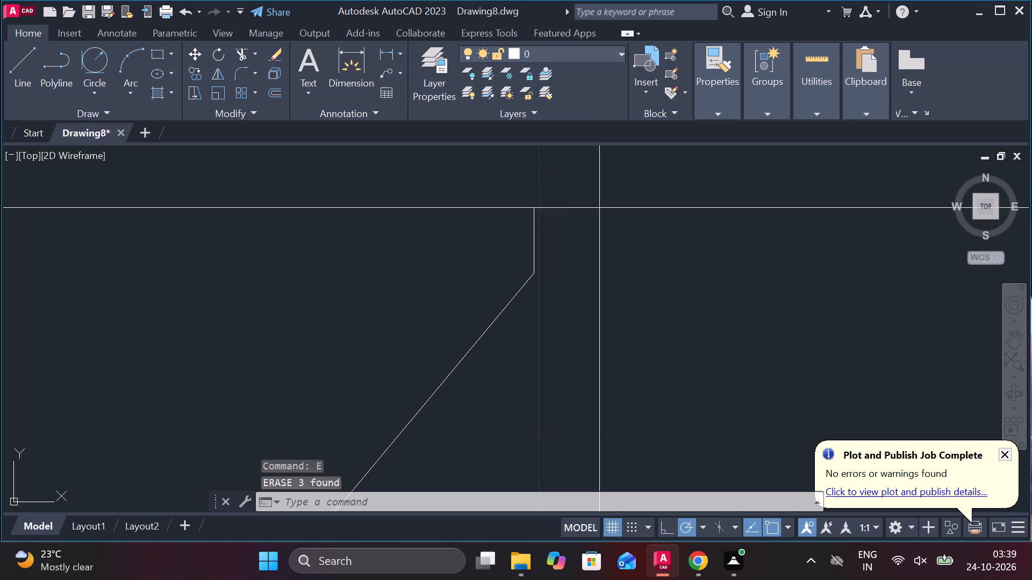
left_click(535, 231)
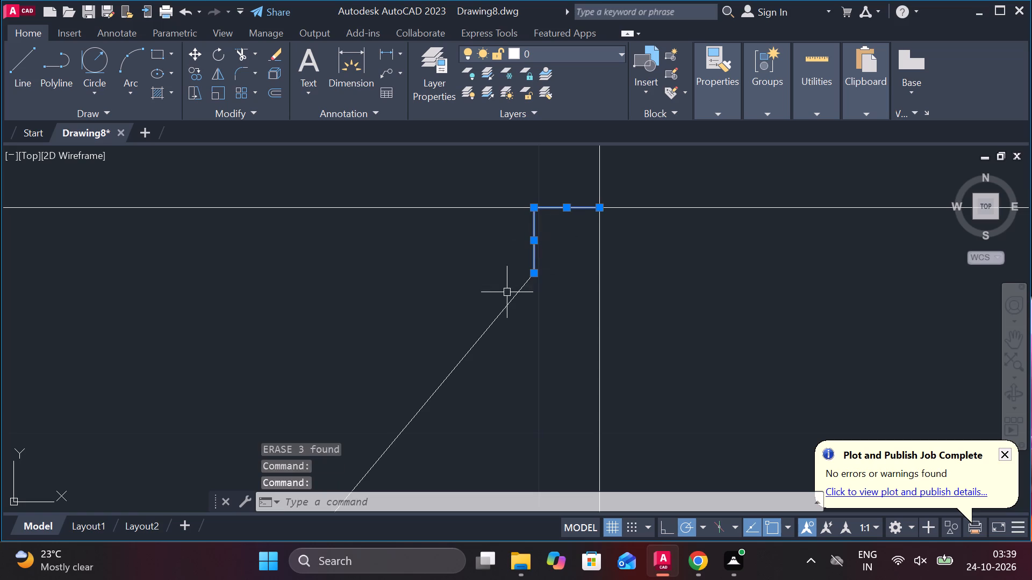
left_click(506, 311)
scroll(521, 313, "down", 2)
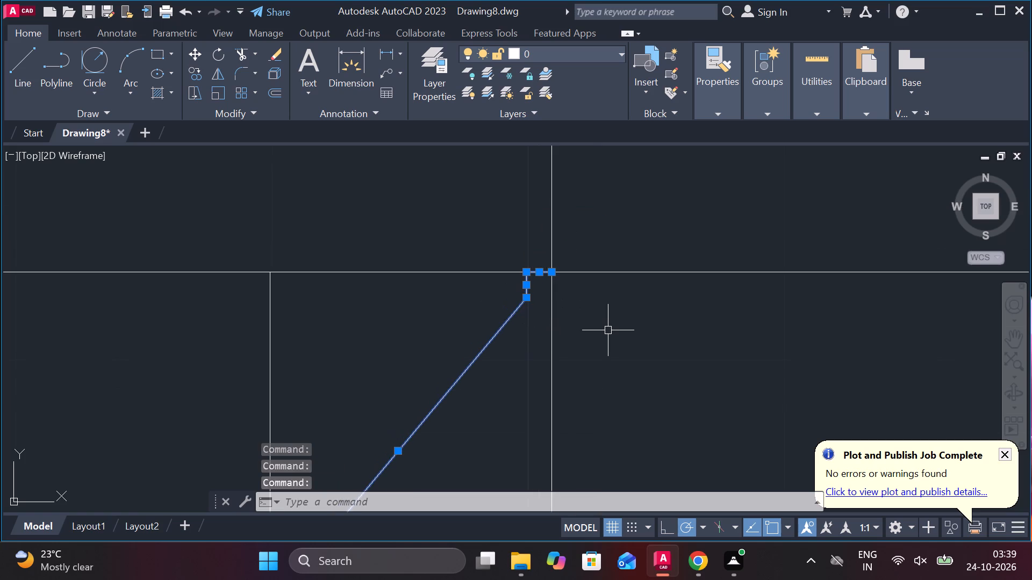
type("MI")
key("Return")
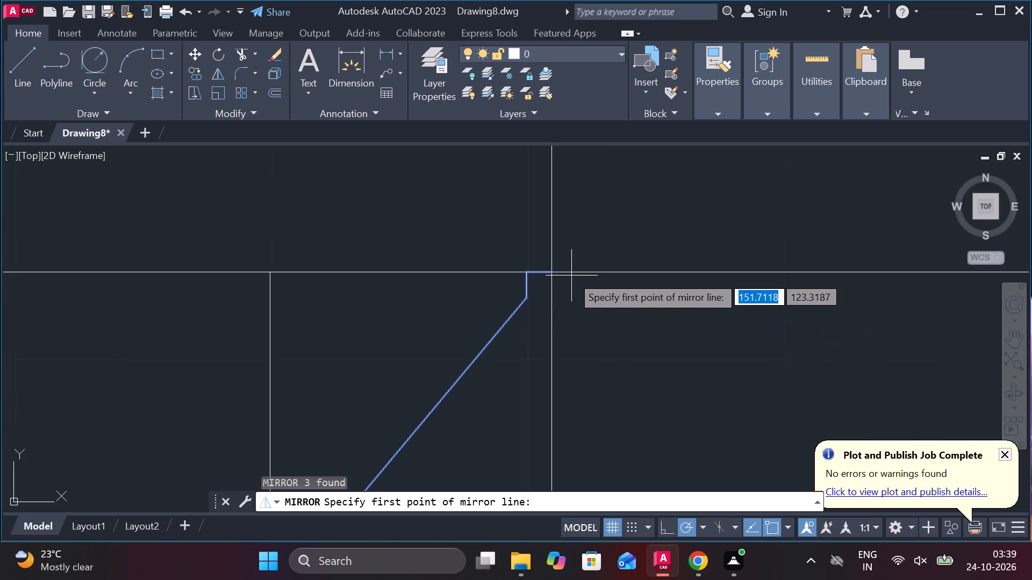
left_click(554, 277)
scroll(560, 351, "down", 2)
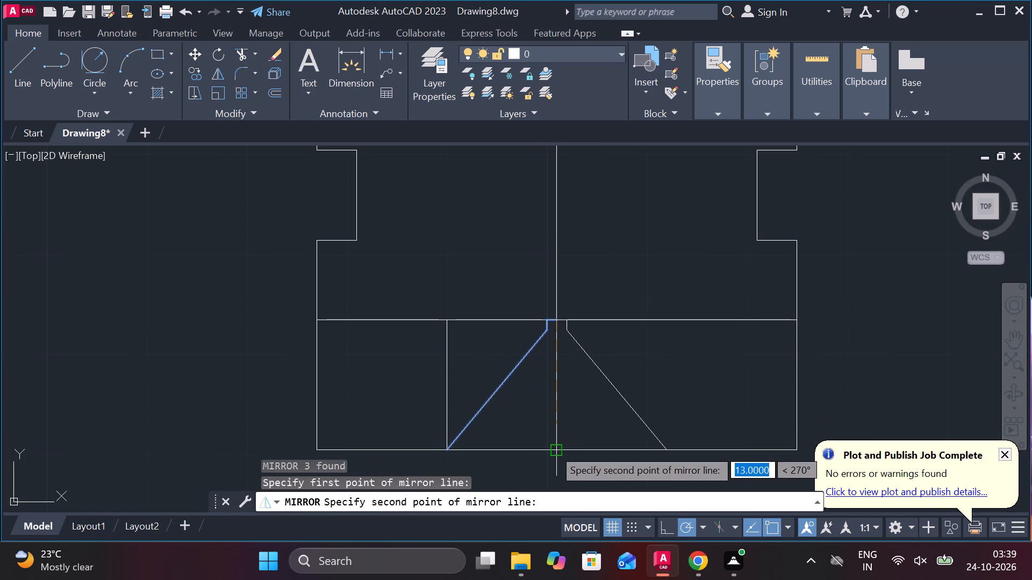
left_click(553, 449)
left_click_drag(585, 511, 553, 449)
Erase the offset vertical line that rises from the foot of the left slanted line.
middle_click_drag(615, 356, 578, 314)
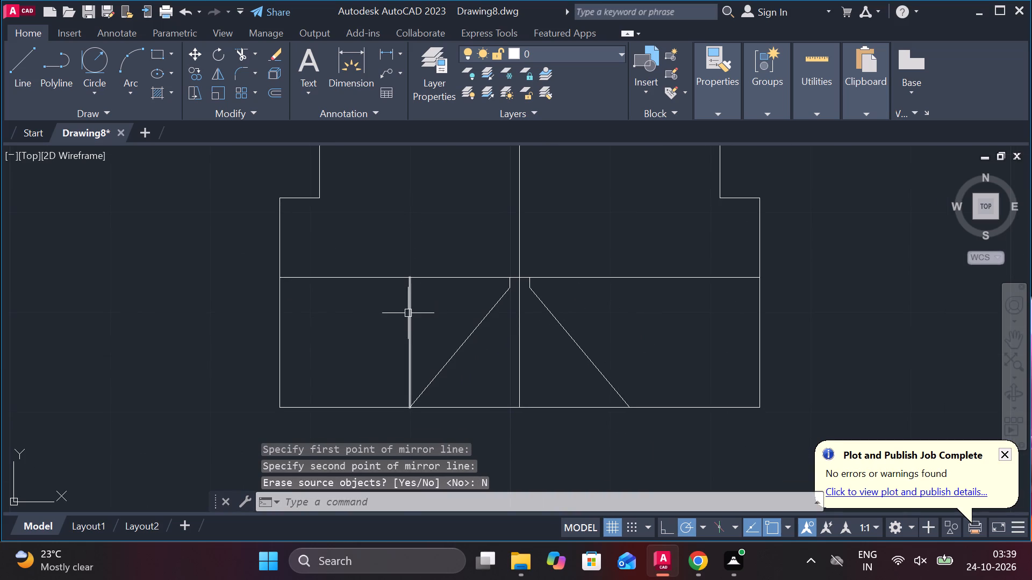
left_click(407, 308)
type("E")
key("space")
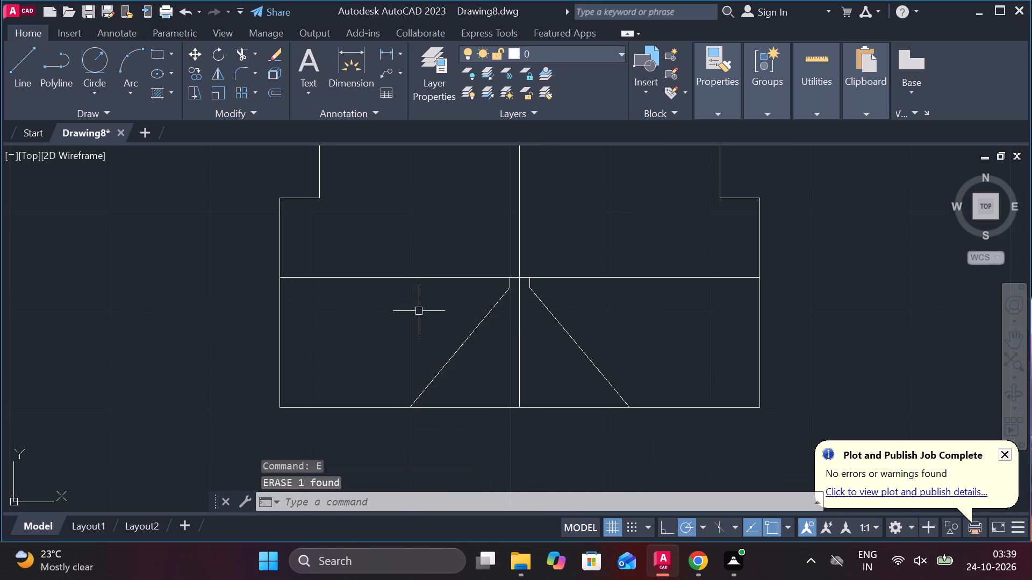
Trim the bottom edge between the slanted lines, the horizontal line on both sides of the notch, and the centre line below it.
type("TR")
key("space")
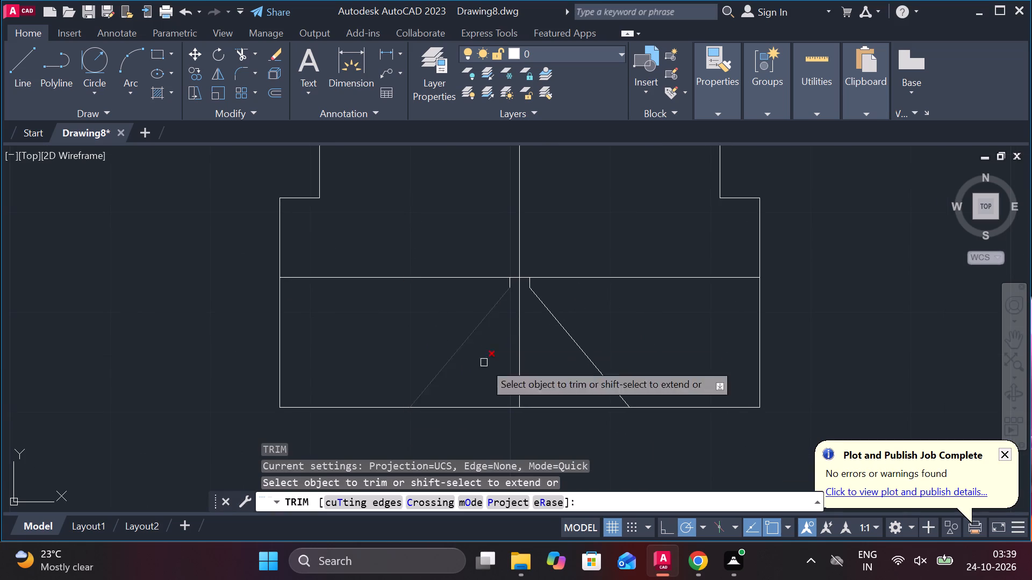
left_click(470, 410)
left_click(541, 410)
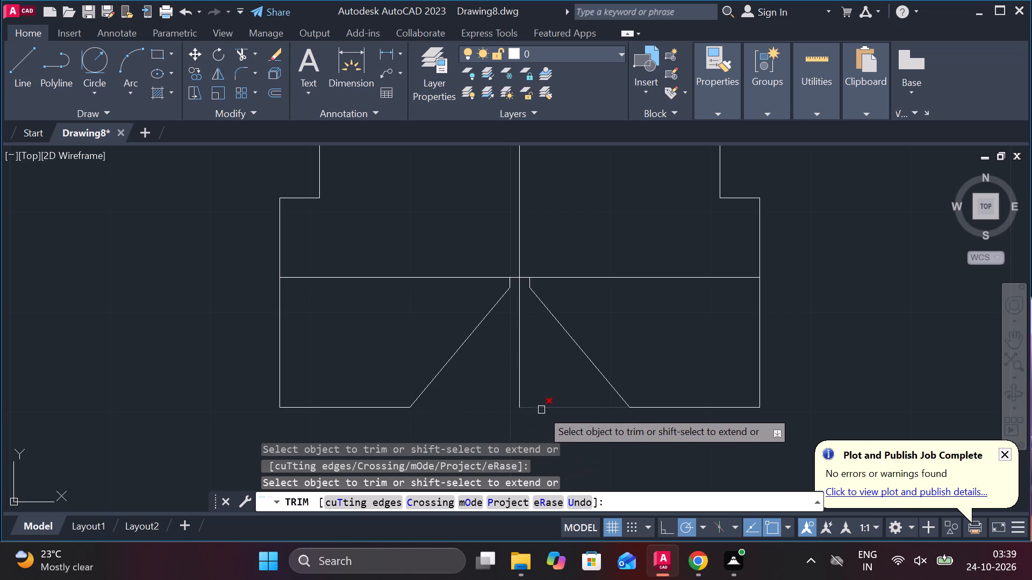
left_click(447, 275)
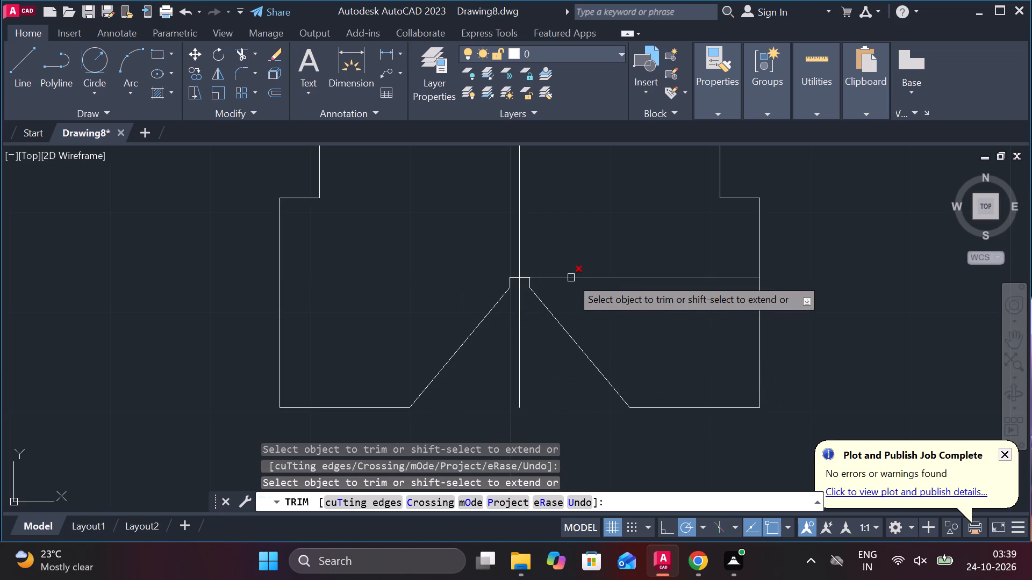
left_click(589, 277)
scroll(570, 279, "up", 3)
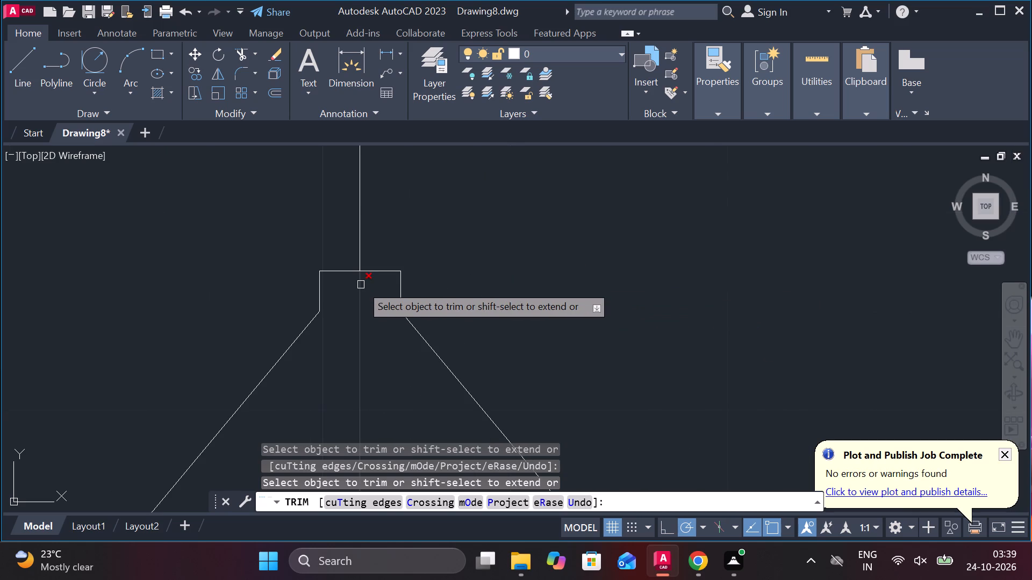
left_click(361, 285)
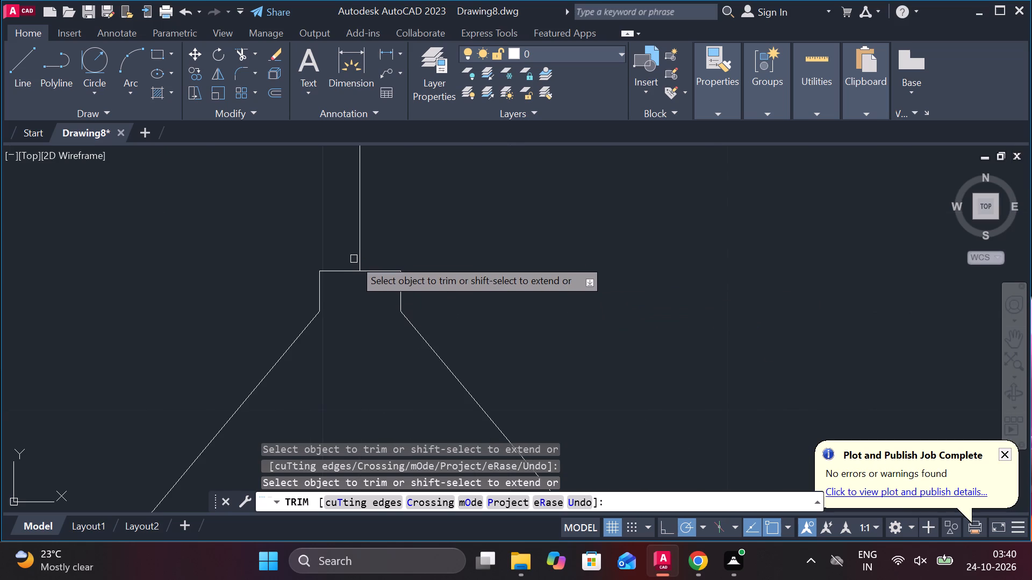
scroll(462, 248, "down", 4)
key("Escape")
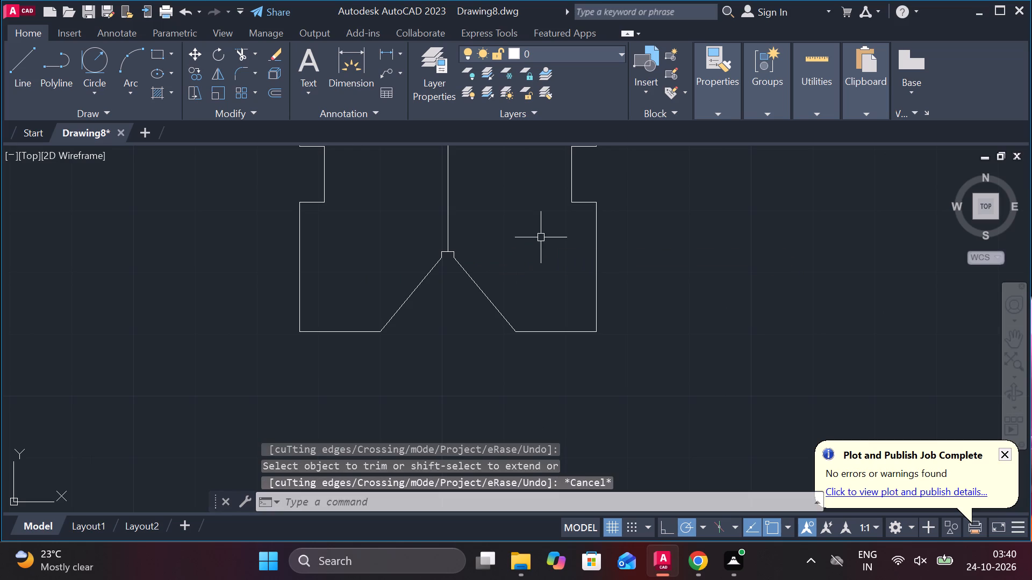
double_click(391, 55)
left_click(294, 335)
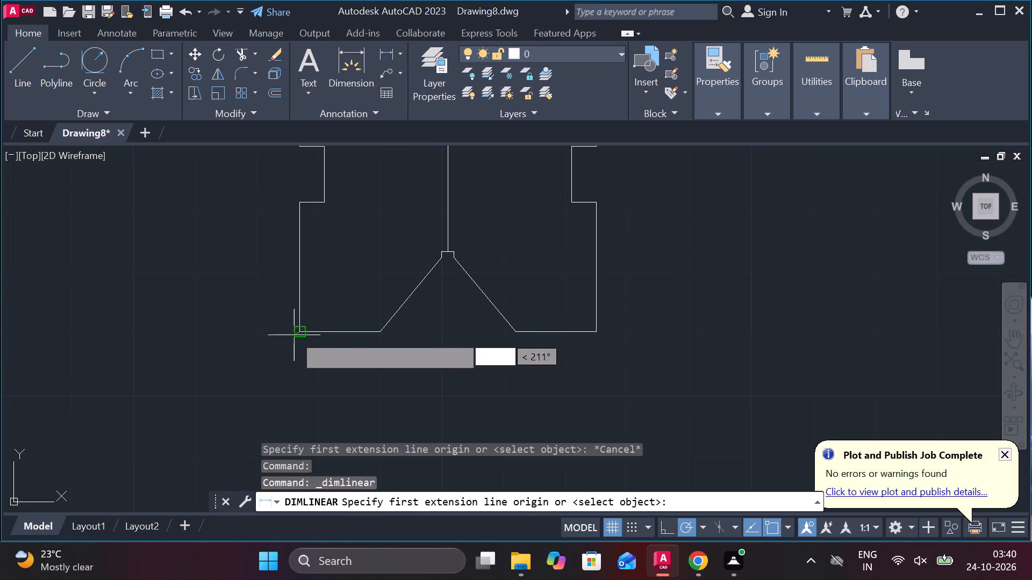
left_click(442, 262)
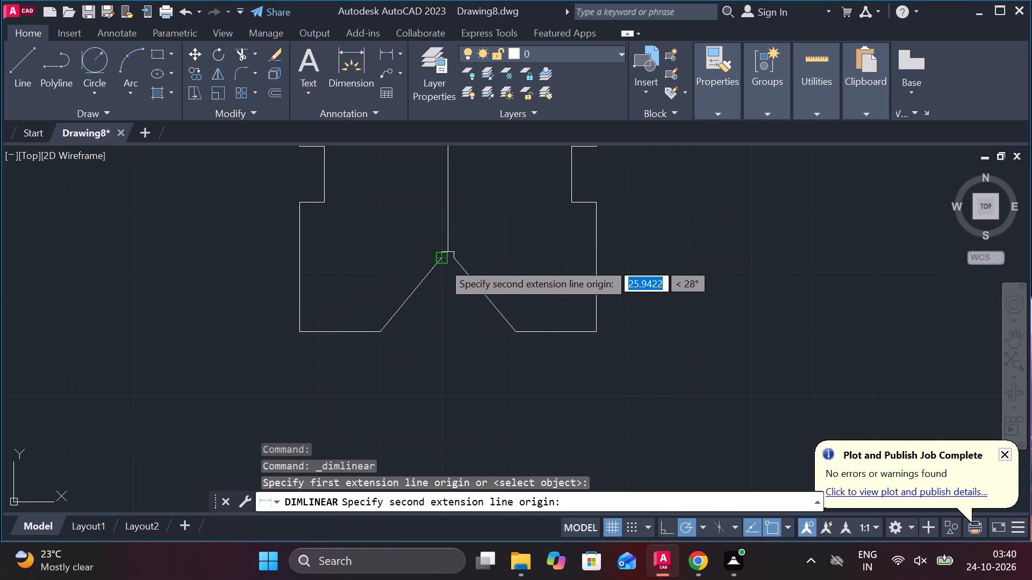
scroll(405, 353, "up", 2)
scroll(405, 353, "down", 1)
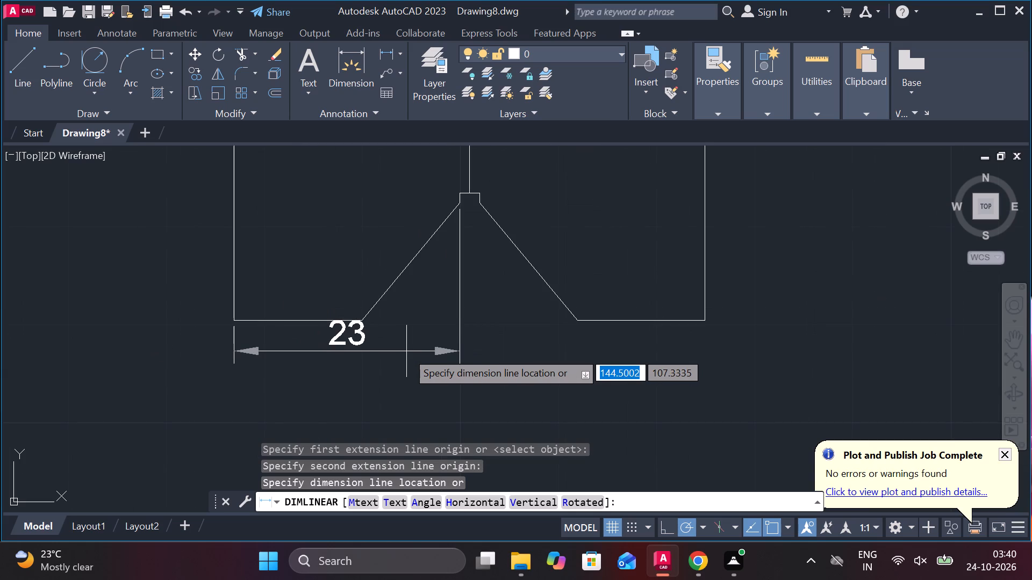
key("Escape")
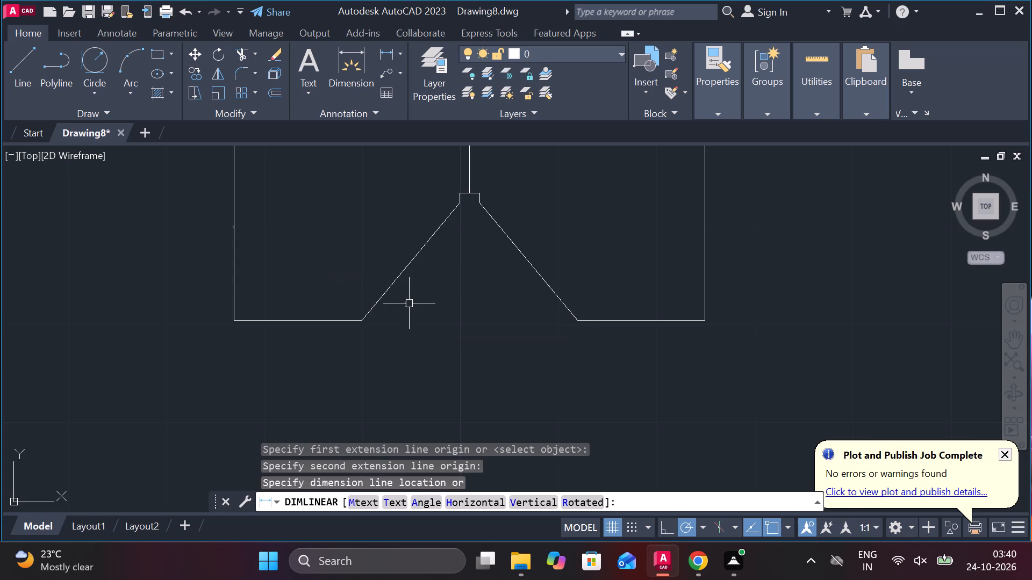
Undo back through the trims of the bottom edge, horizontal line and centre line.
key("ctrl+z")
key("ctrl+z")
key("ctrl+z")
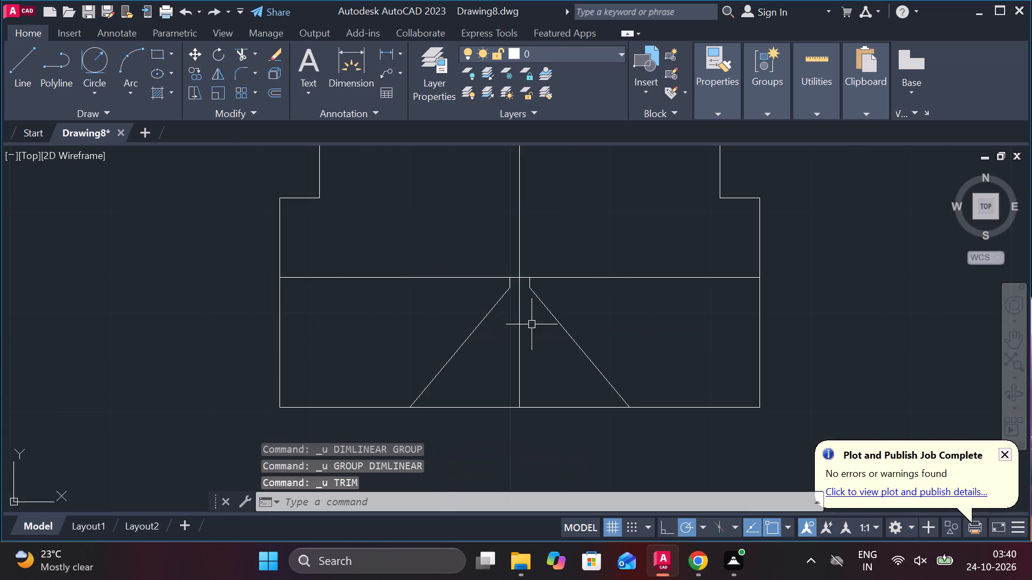
Add a linear dimension below the bottom edge, from the lower left corner to the foot of the left slanted line.
scroll(506, 320, "up", 2)
scroll(512, 346, "down", 2)
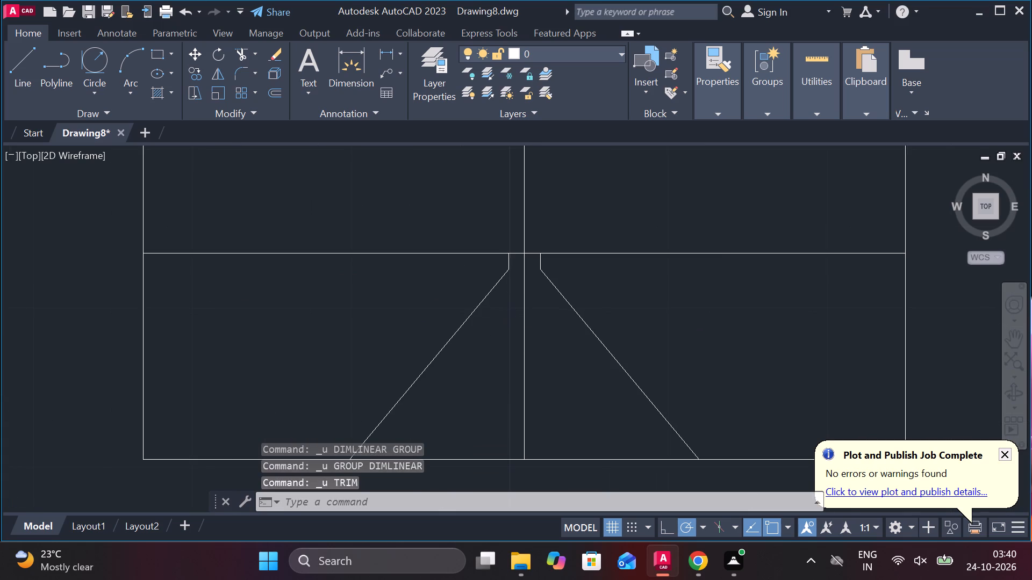
left_click(391, 57)
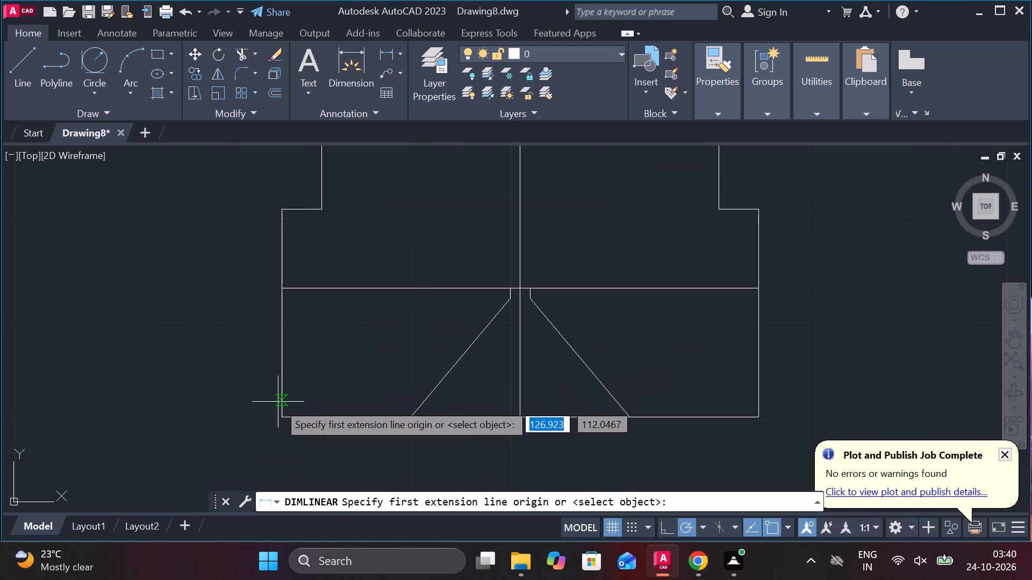
left_click(278, 411)
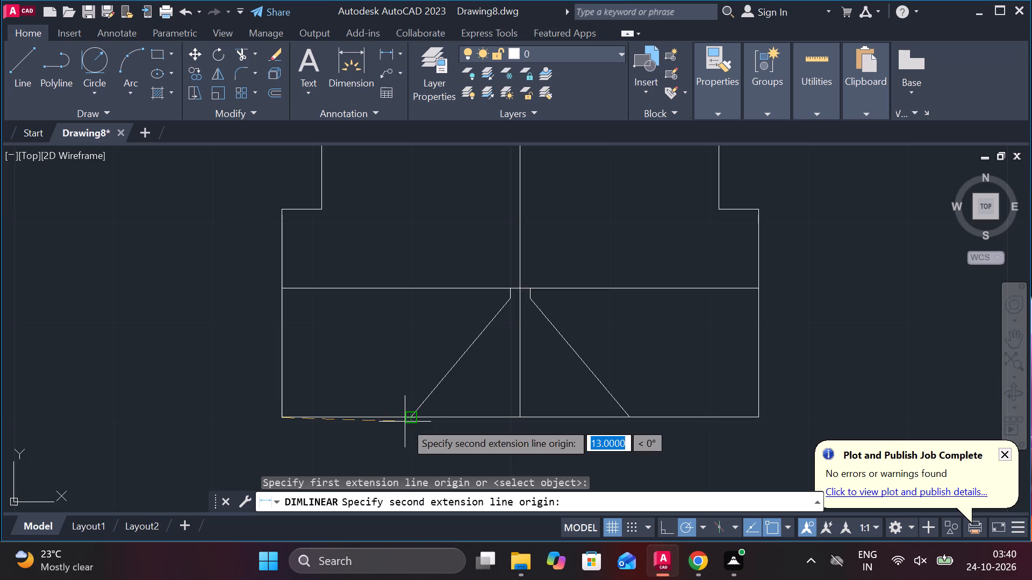
left_click(405, 422)
middle_click_drag(387, 445, 379, 401)
middle_click_drag(356, 451, 348, 302)
middle_click_drag(321, 382, 319, 289)
scroll(319, 289, "down", 1)
left_click(302, 371)
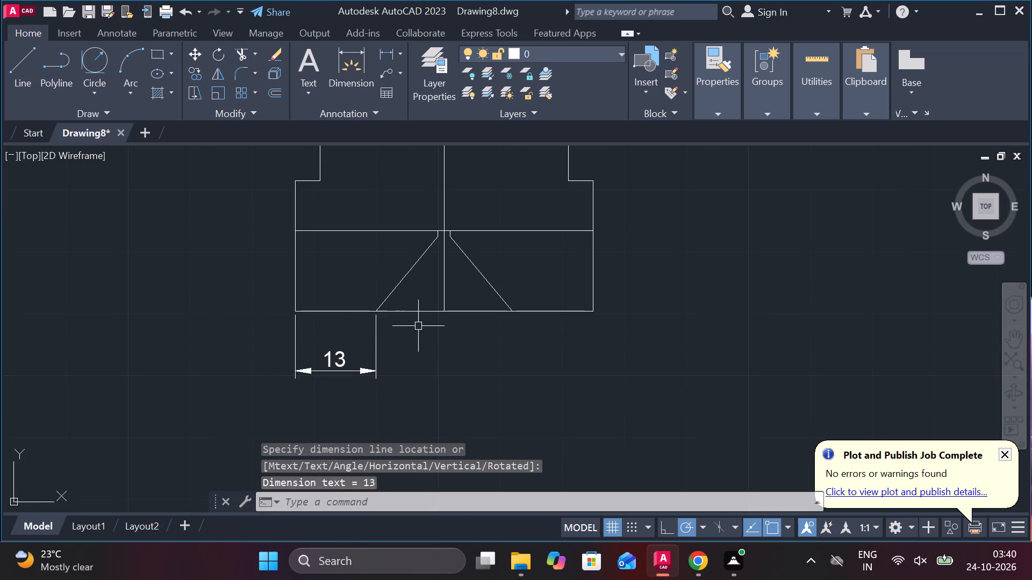
Add a linear dimension between the feet of the two slanted lines, in line with the previous dimension.
key("space")
left_click(380, 311)
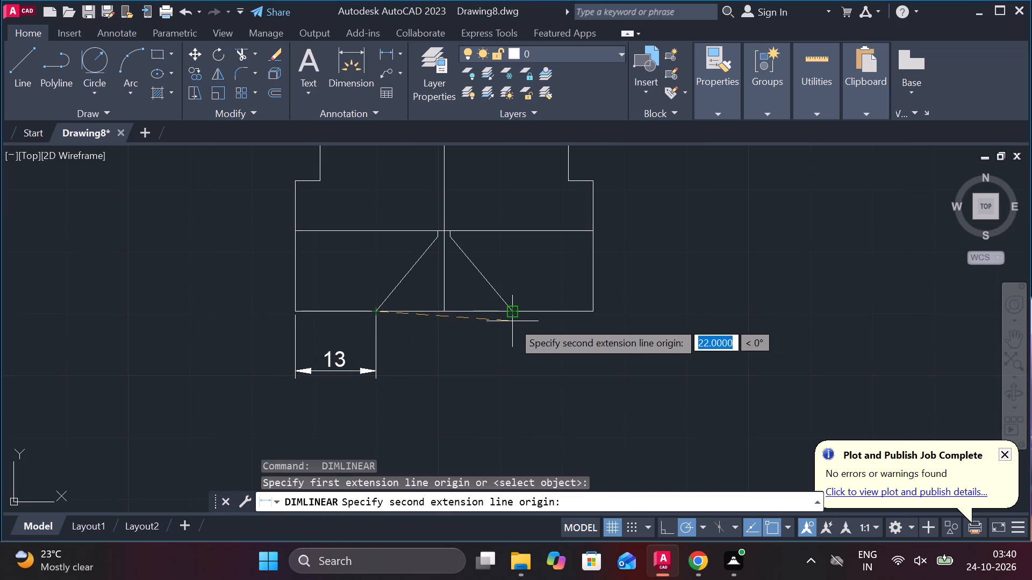
left_click(511, 314)
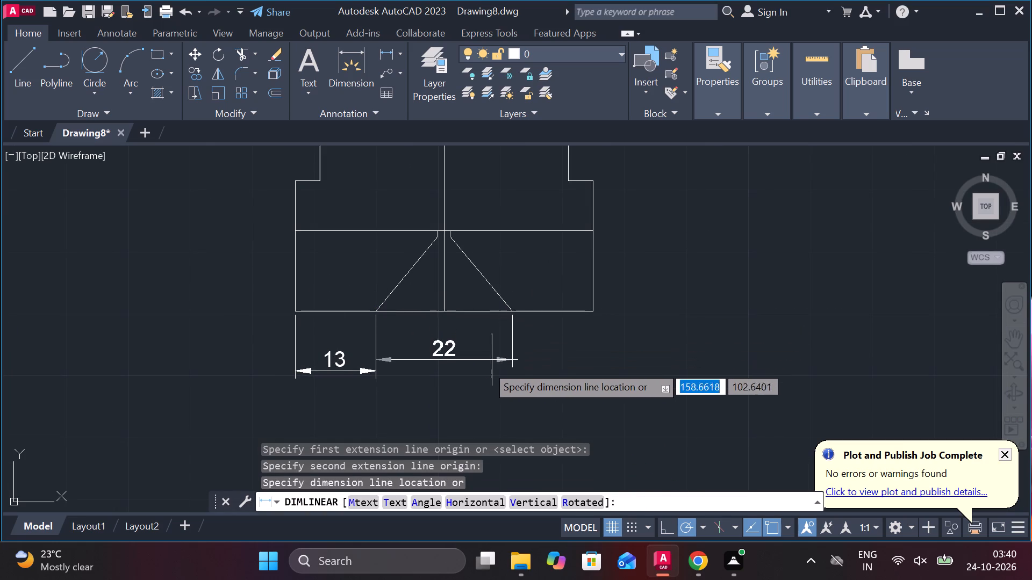
left_click(384, 369)
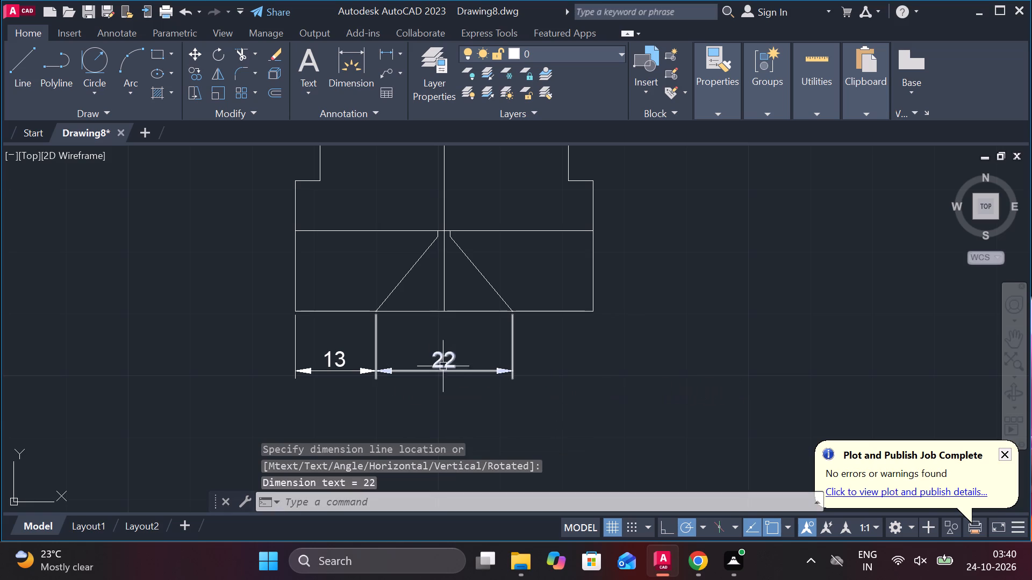
Check the distance from the left edge to the top left corner of the small central neck using a trial linear dimension.
scroll(447, 349, "up", 1)
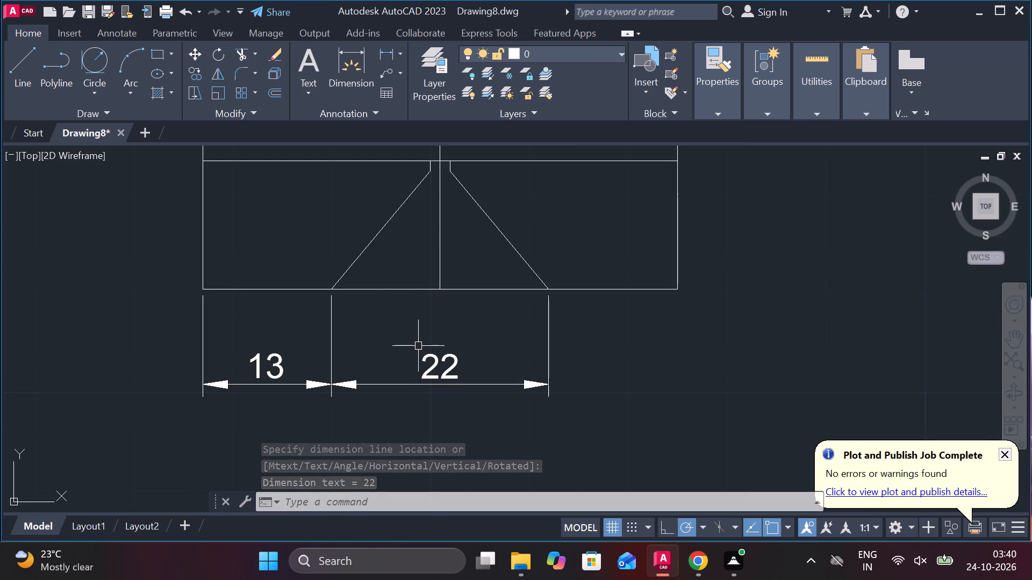
scroll(434, 232, "up", 2)
scroll(434, 232, "down", 3)
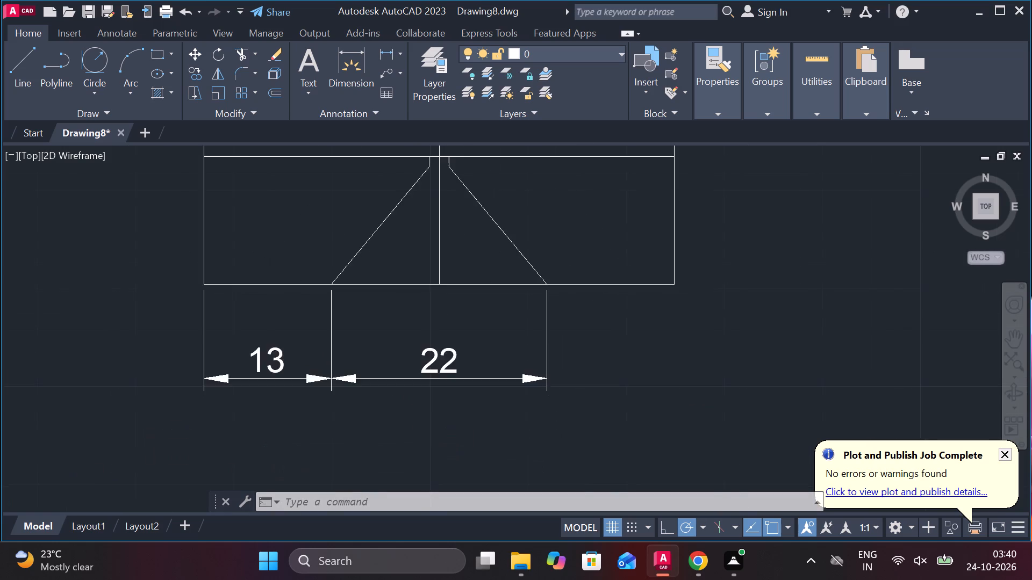
scroll(431, 214, "up", 3)
middle_click_drag(436, 215, 467, 351)
scroll(458, 309, "down", 1)
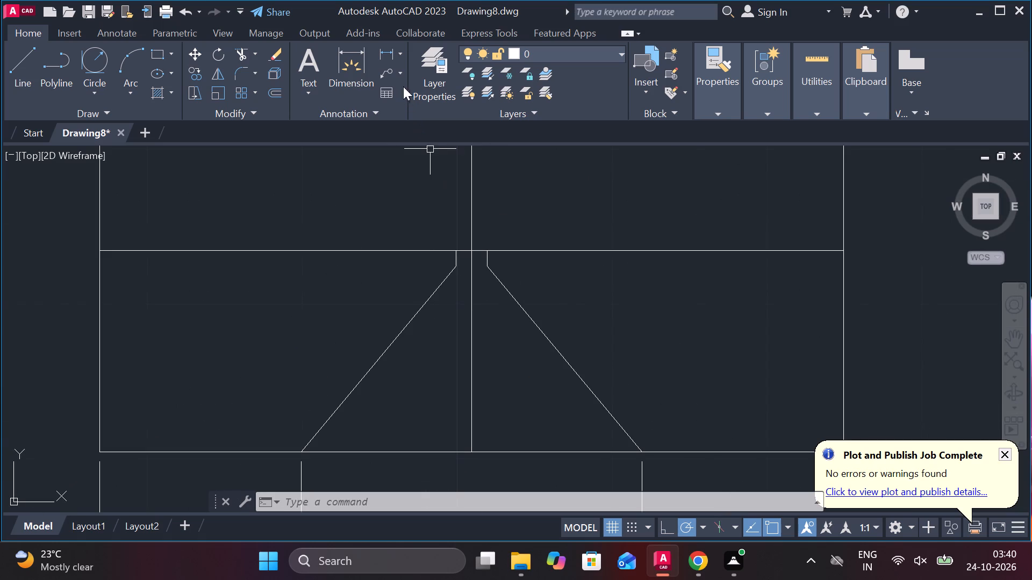
left_click(391, 56)
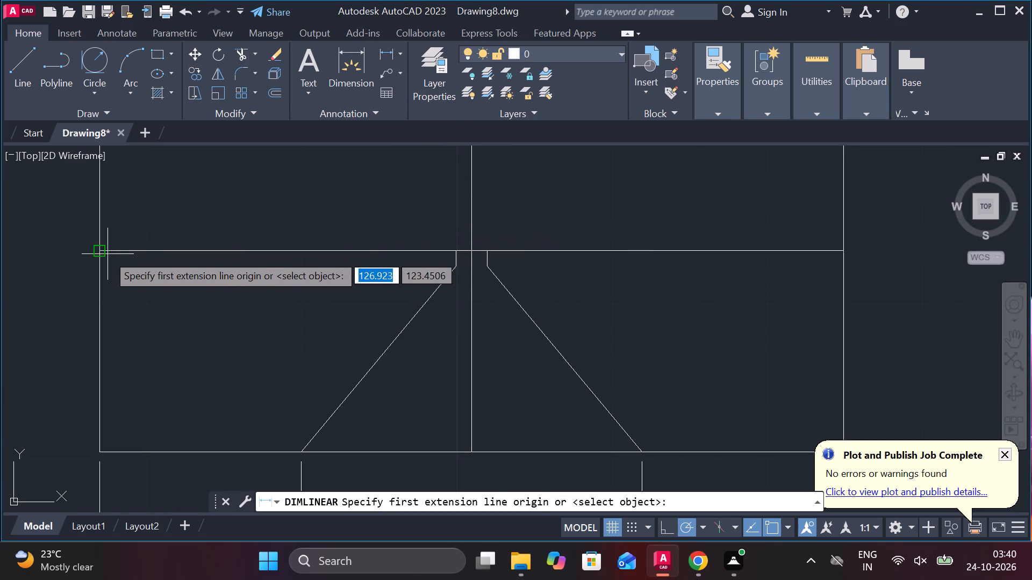
left_click(101, 253)
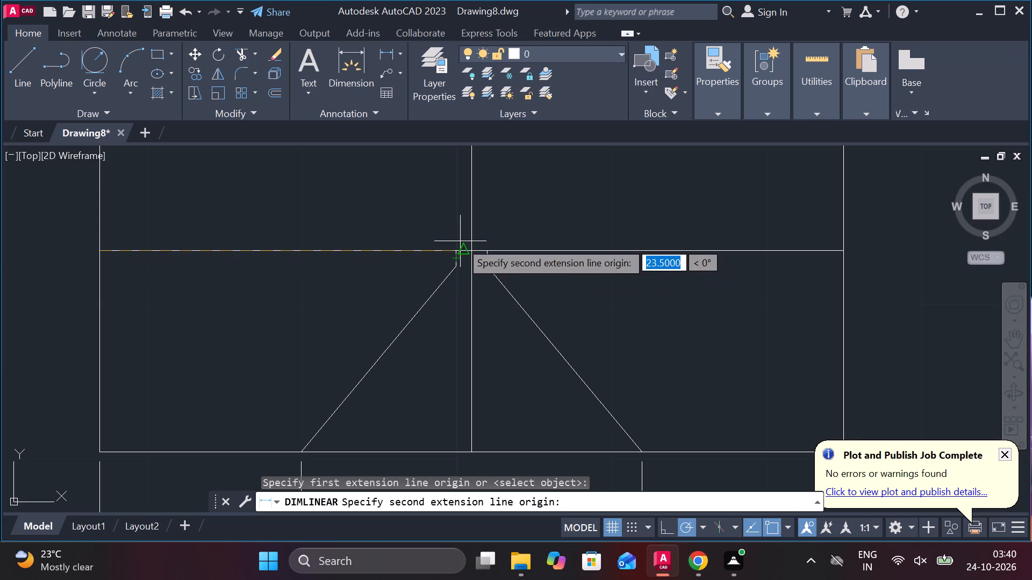
scroll(460, 241, "up", 2)
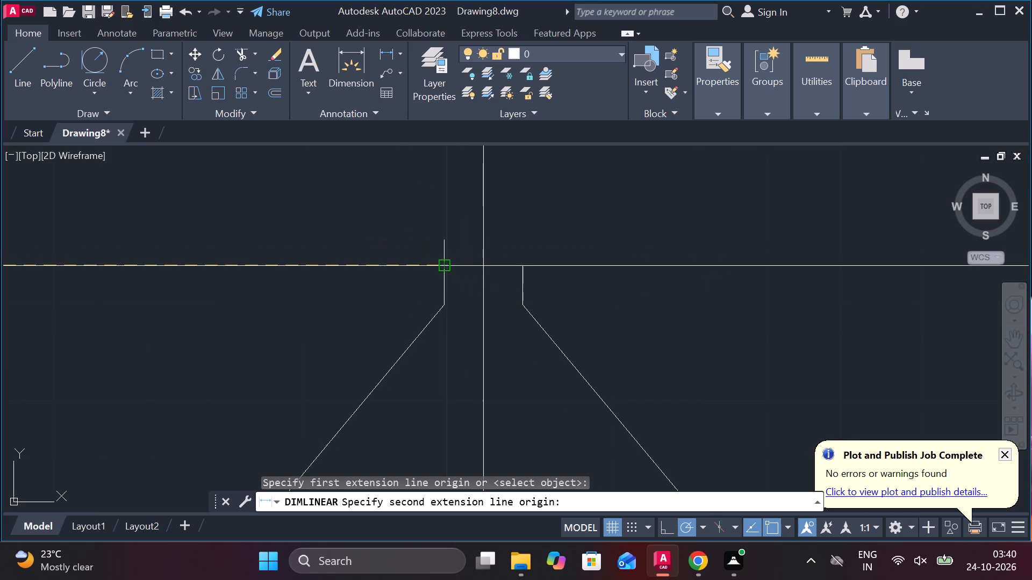
left_click(448, 261)
scroll(440, 266, "down", 2)
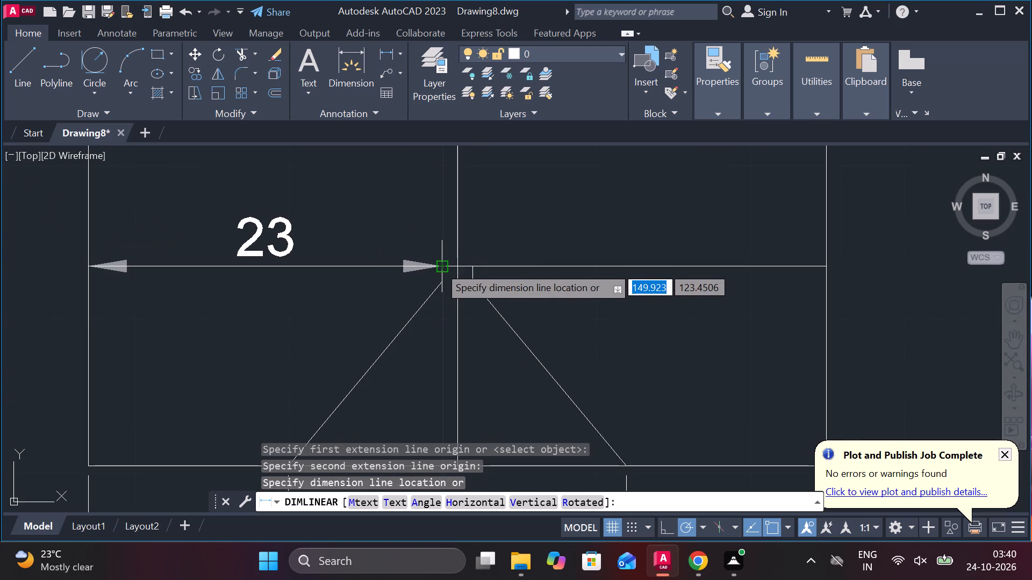
scroll(439, 266, "up", 2)
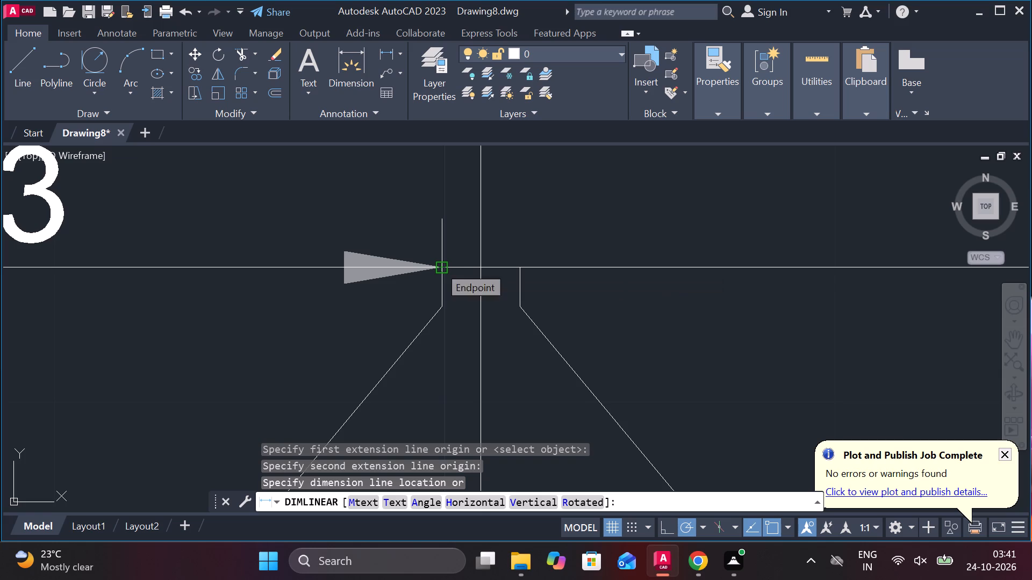
scroll(431, 262, "down", 1)
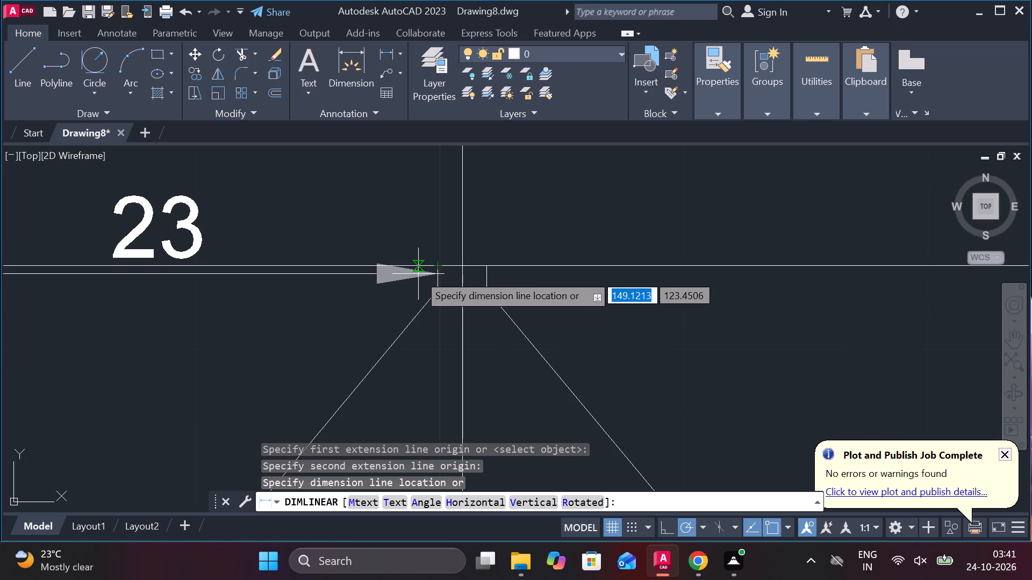
scroll(418, 274, "down", 1)
scroll(418, 274, "up", 2)
scroll(424, 271, "down", 1)
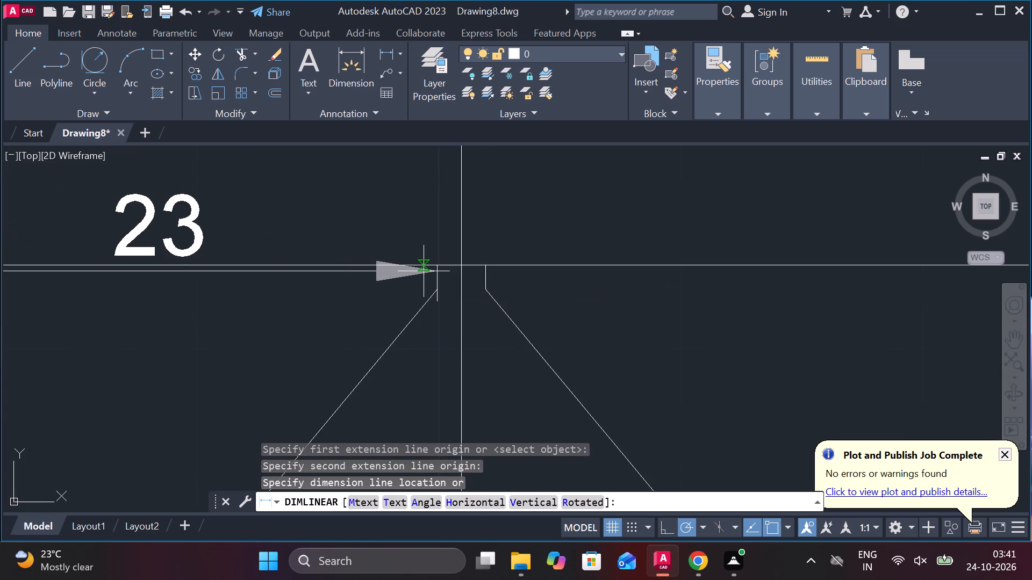
key("Escape")
Erase the full-width horizontal line that runs across the outline at the top of the central neck.
scroll(443, 271, "up", 2)
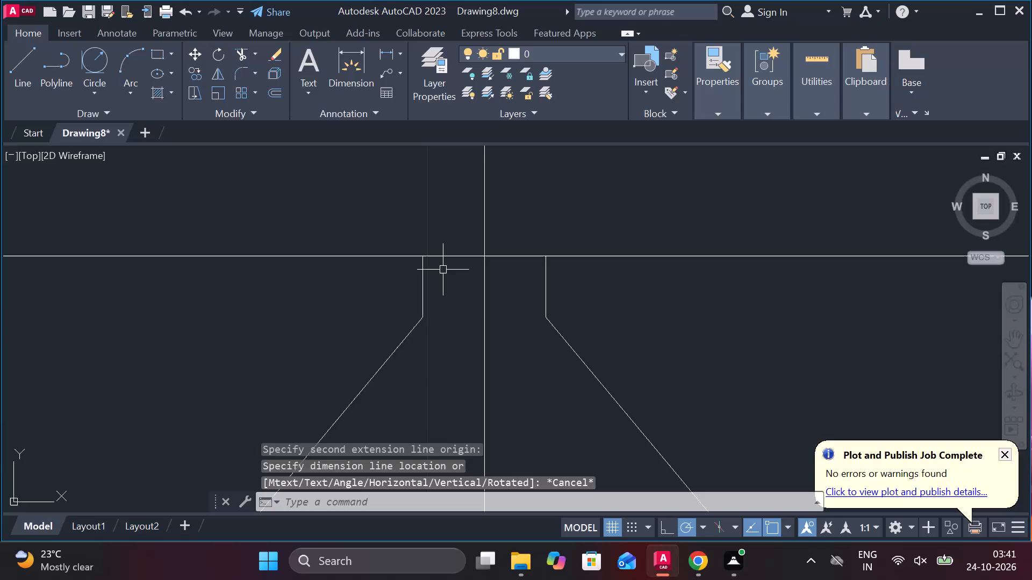
left_click(392, 260)
key("Escape")
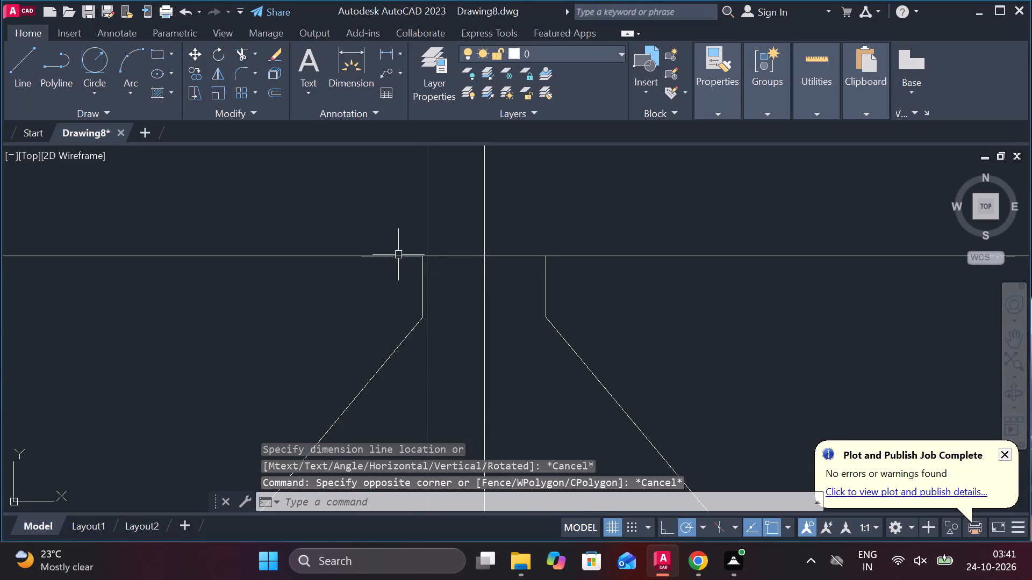
left_click(391, 257)
type("E")
key("space")
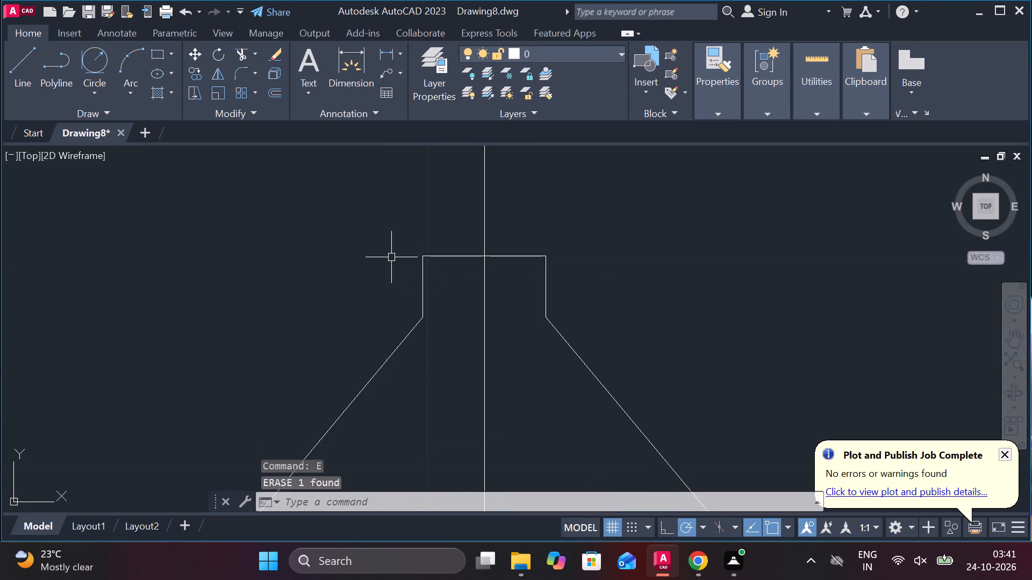
Start a line at the neck's top left corner and draw a 1-unit horizontal segment to the left.
key("l")
key("Return")
left_click(413, 256)
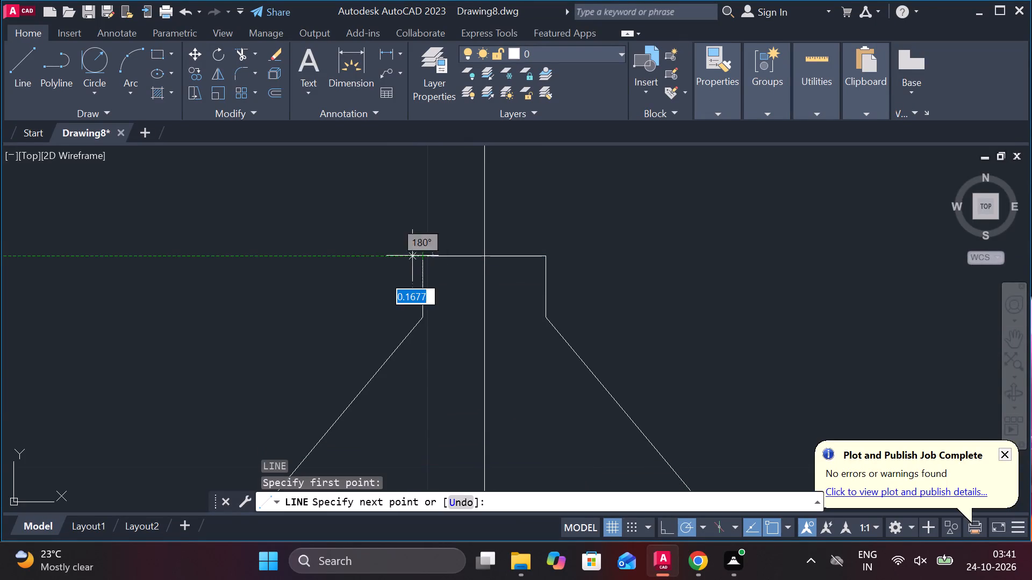
type("1")
key("space")
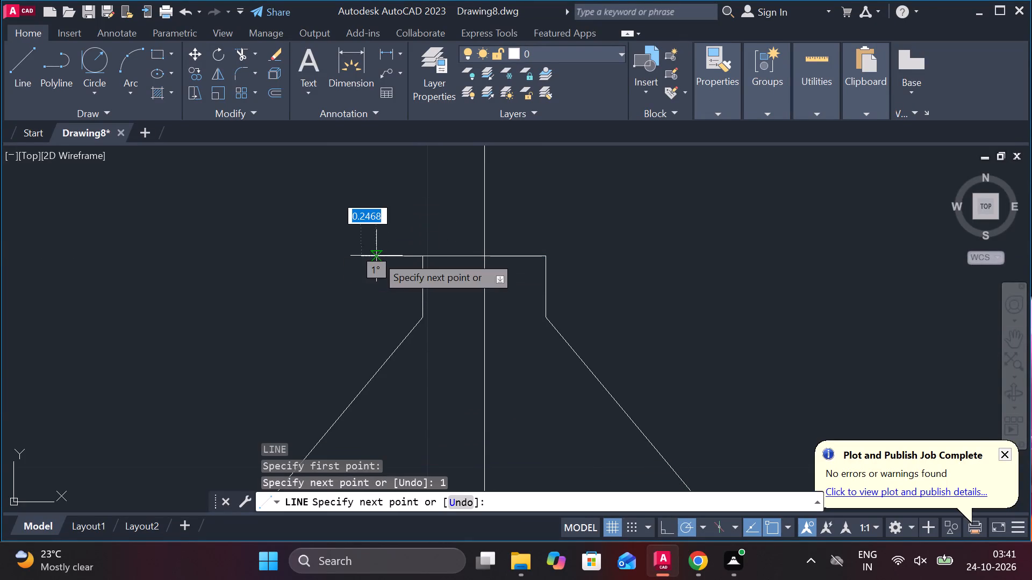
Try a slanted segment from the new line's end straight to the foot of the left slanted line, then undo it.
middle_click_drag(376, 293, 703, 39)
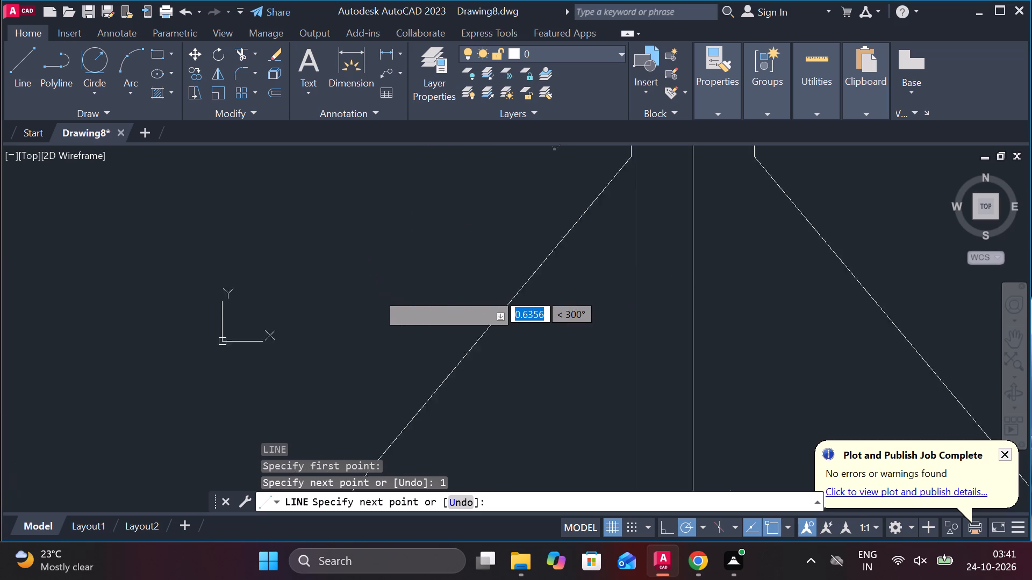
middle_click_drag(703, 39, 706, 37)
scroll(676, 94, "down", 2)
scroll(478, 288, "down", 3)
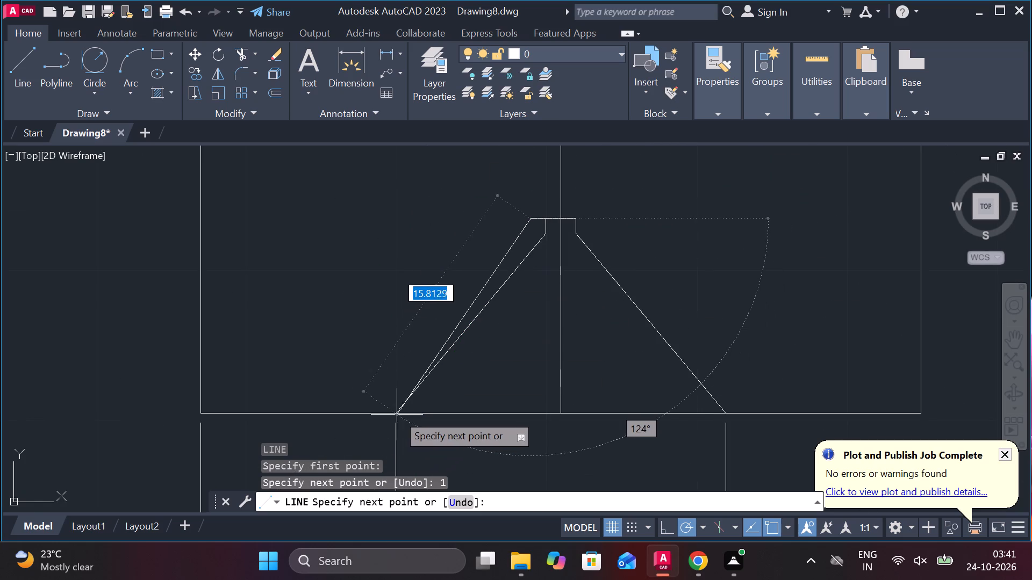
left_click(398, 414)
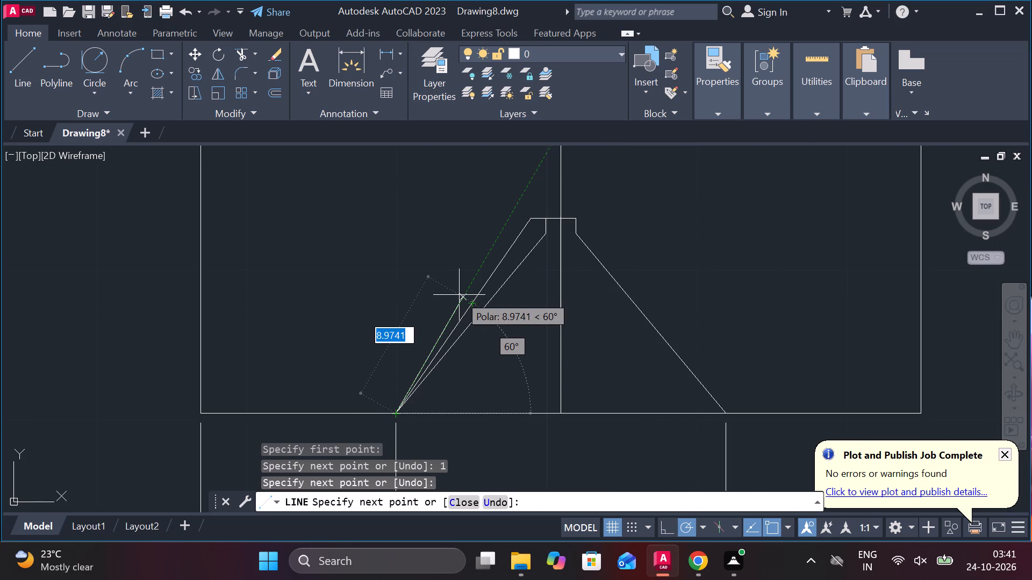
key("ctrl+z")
Continue the line 1 unit straight down, then to the foot of the left slanted line on the bottom edge.
scroll(523, 269, "up", 3)
middle_click_drag(538, 200, 513, 425)
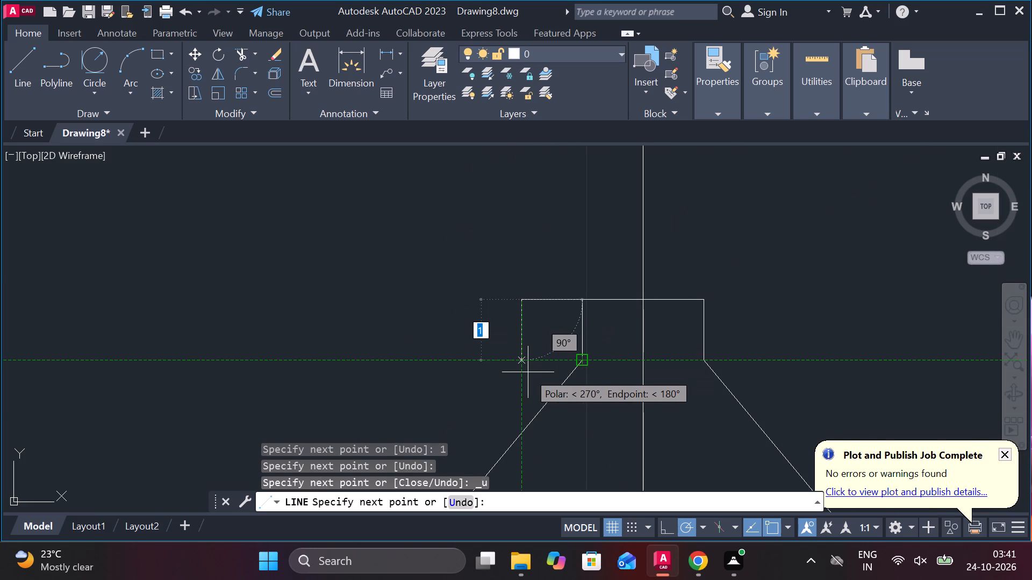
key("1")
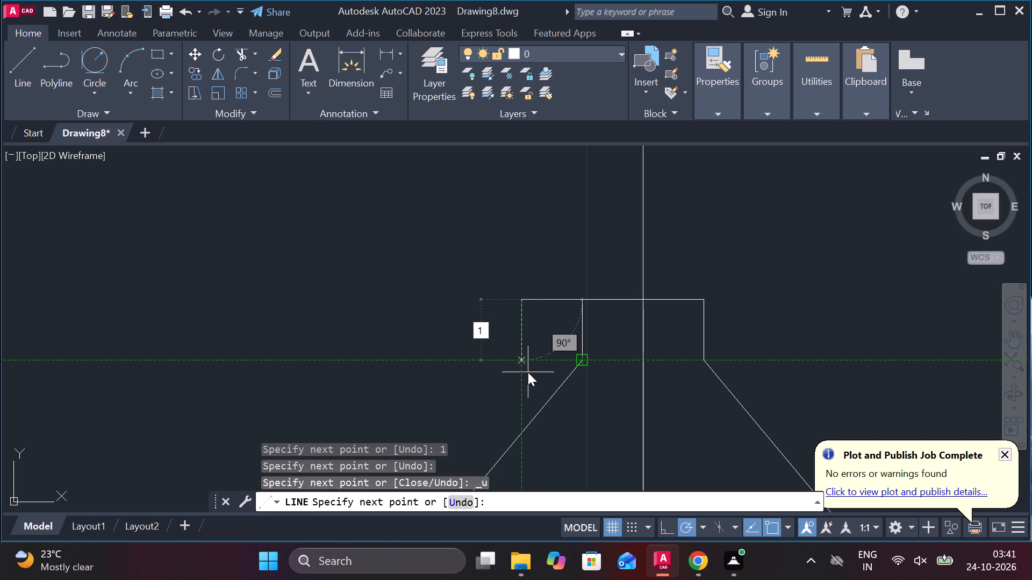
key("space")
scroll(456, 417, "down", 2)
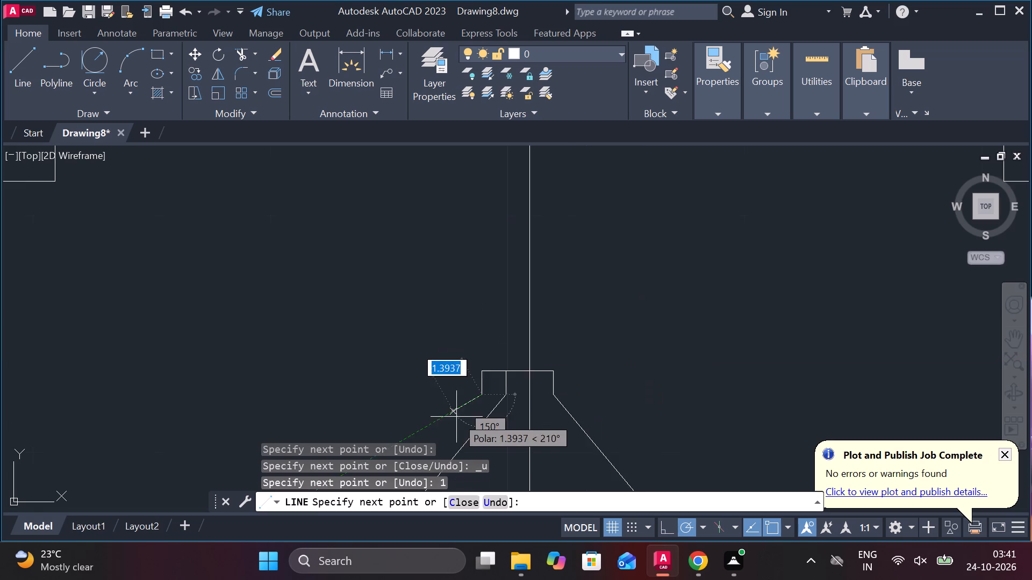
middle_click_drag(456, 417, 579, 199)
middle_click_drag(441, 294, 467, 232)
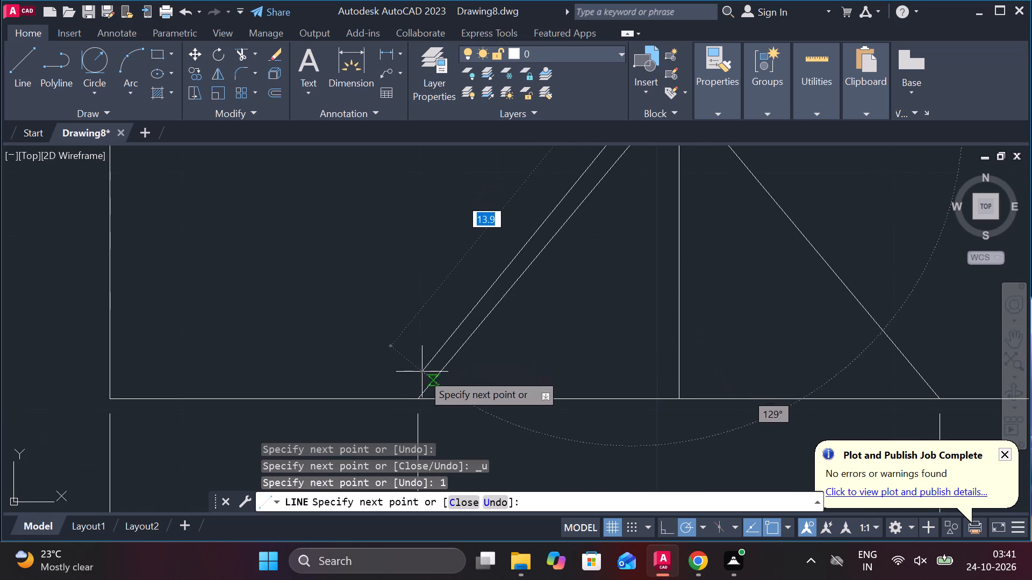
double_click(421, 401)
key("Escape")
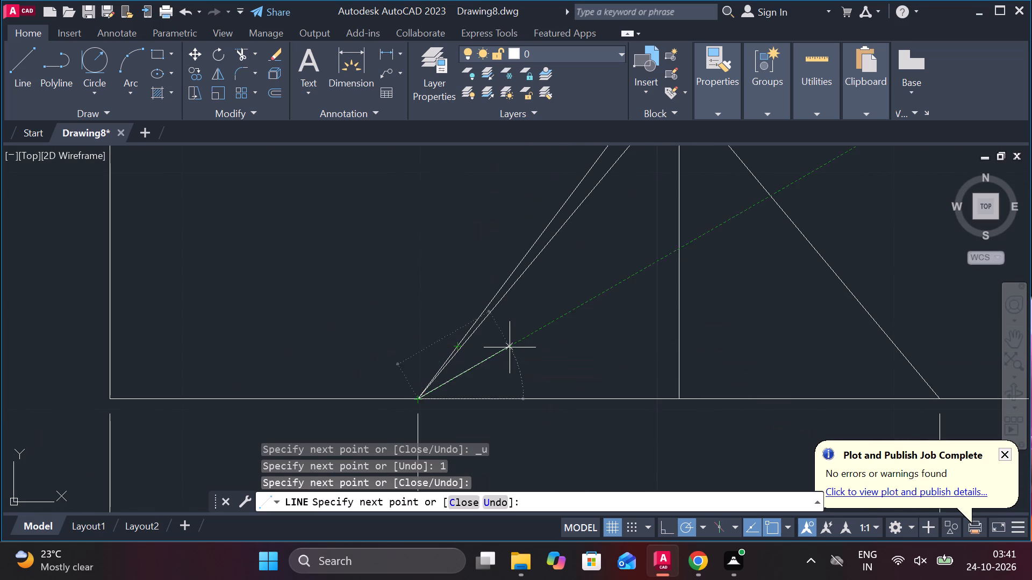
Erase the old left slanted line and the old short vertical line inside the widened neck.
left_click(576, 216)
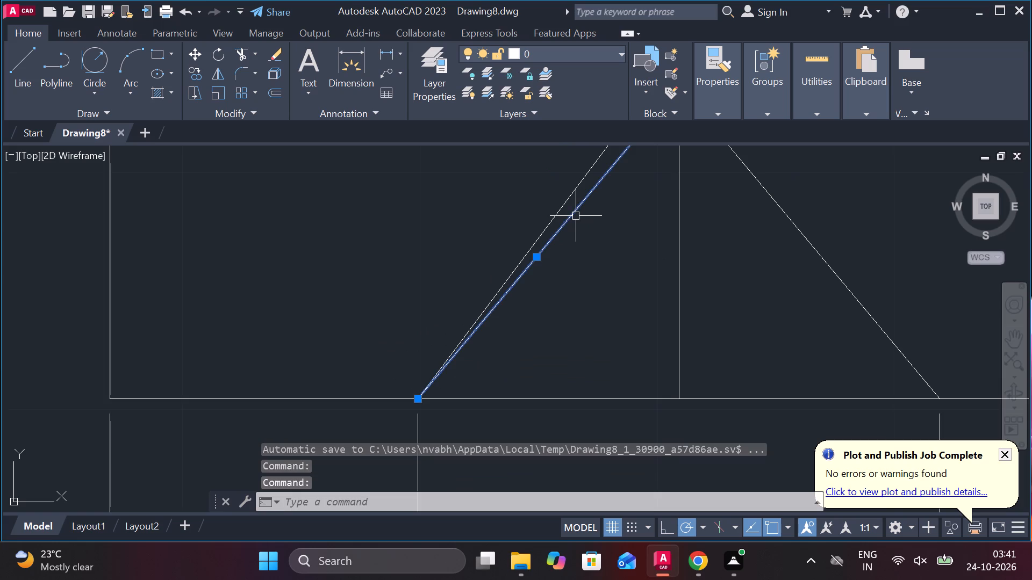
type("E")
key("space")
scroll(574, 313, "down", 2)
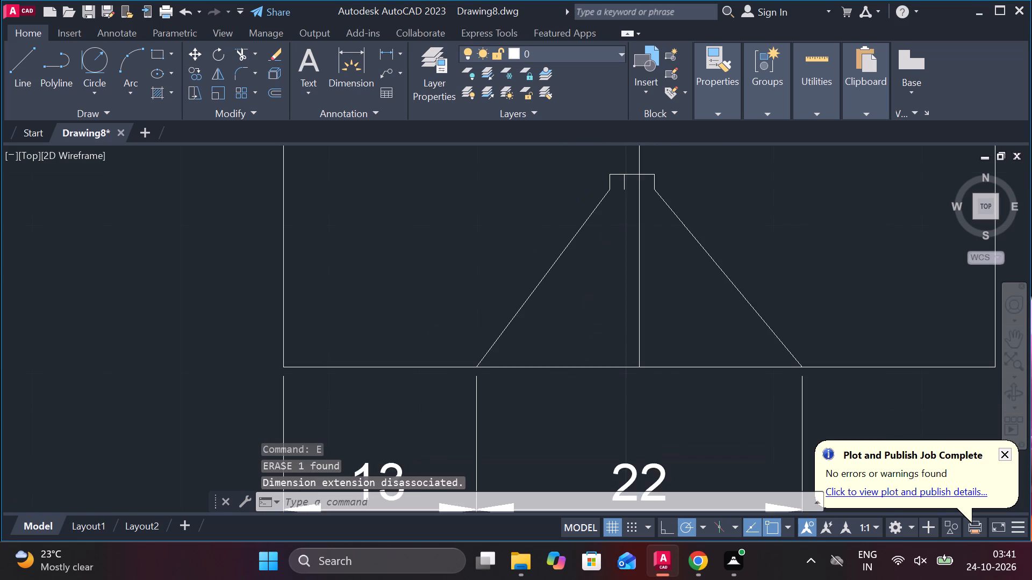
middle_click_drag(574, 313, 545, 375)
scroll(551, 298, "up", 3)
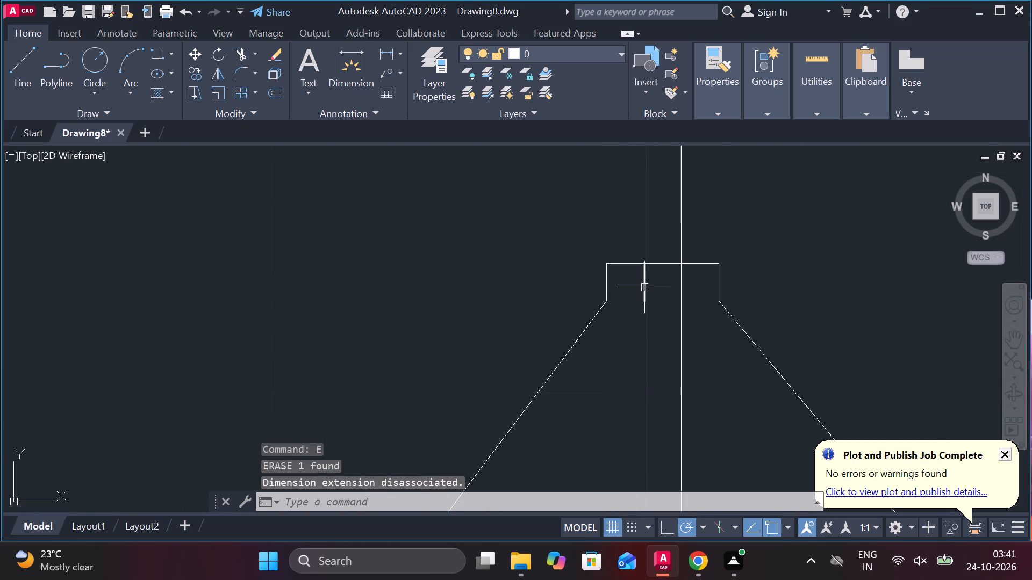
left_click(644, 287)
type("E")
key("space")
Check the horizontal distance from the widened neck's top left corner to the outline's left edge using a trial linear dimension.
scroll(623, 378, "down", 5)
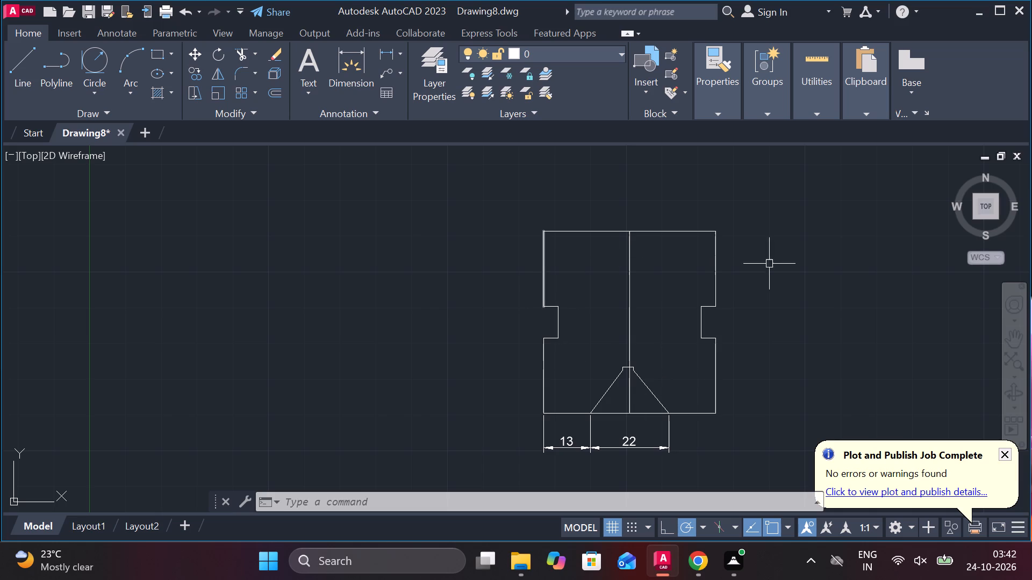
scroll(649, 365, "up", 2)
left_click(390, 60)
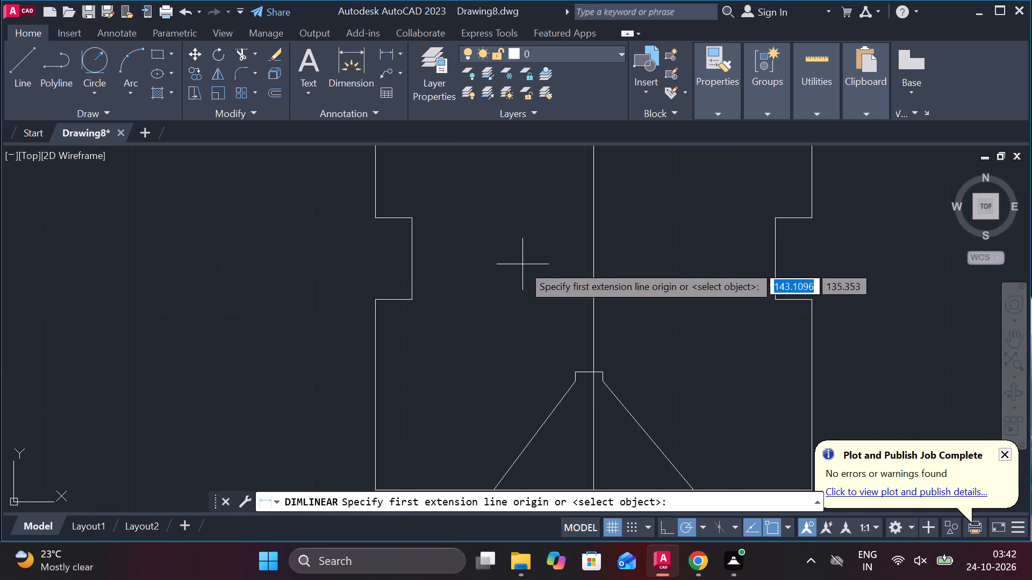
middle_click_drag(522, 265, 514, 186)
scroll(529, 264, "up", 2)
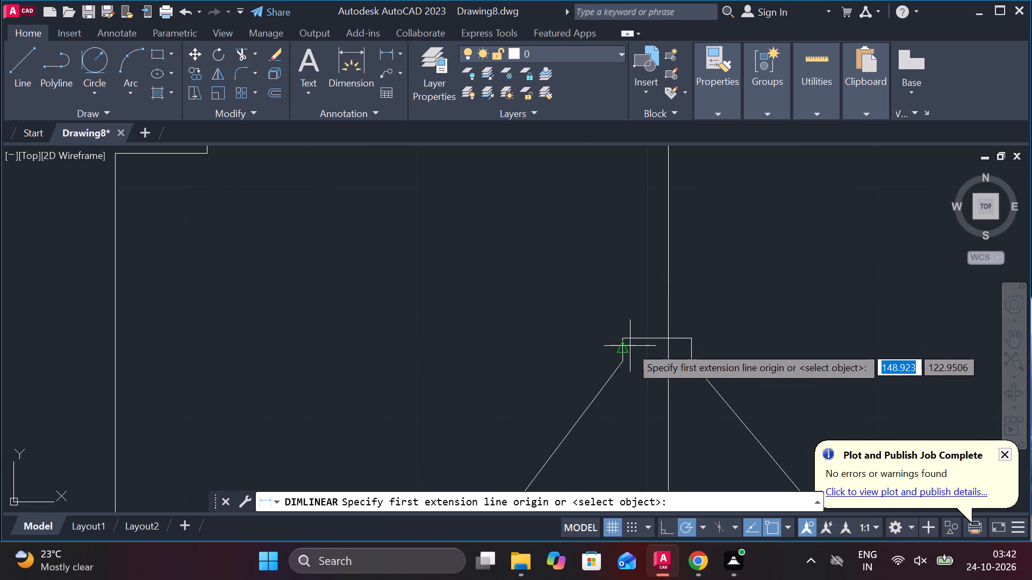
left_click(619, 340)
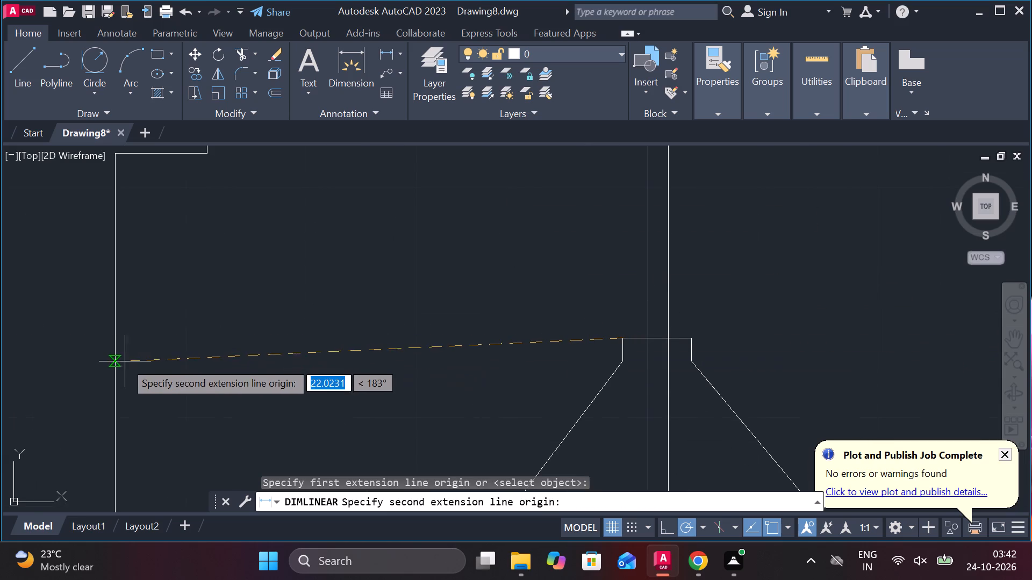
left_click(119, 347)
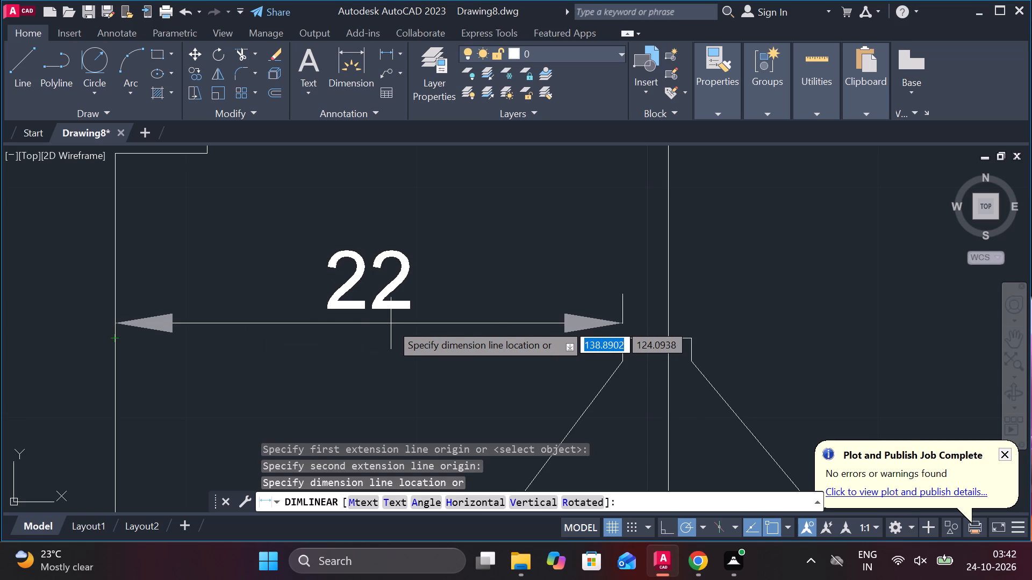
scroll(391, 323, "down", 1)
scroll(394, 340, "up", 1)
key("Escape")
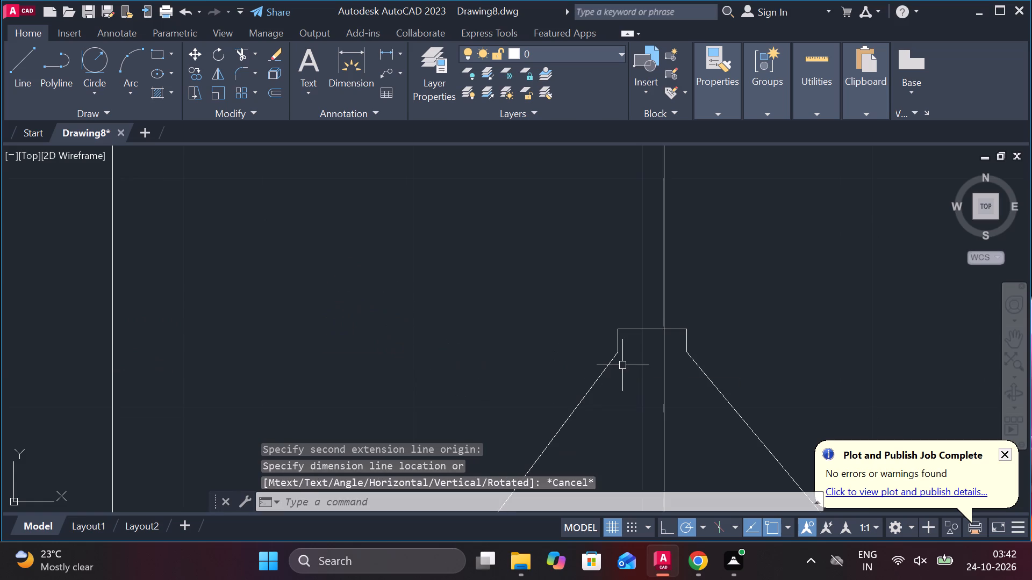
Draw a line from the neck's top left corner 1 unit left, 1 unit down, ending at the foot of the left slanted line.
key("l")
key("Return")
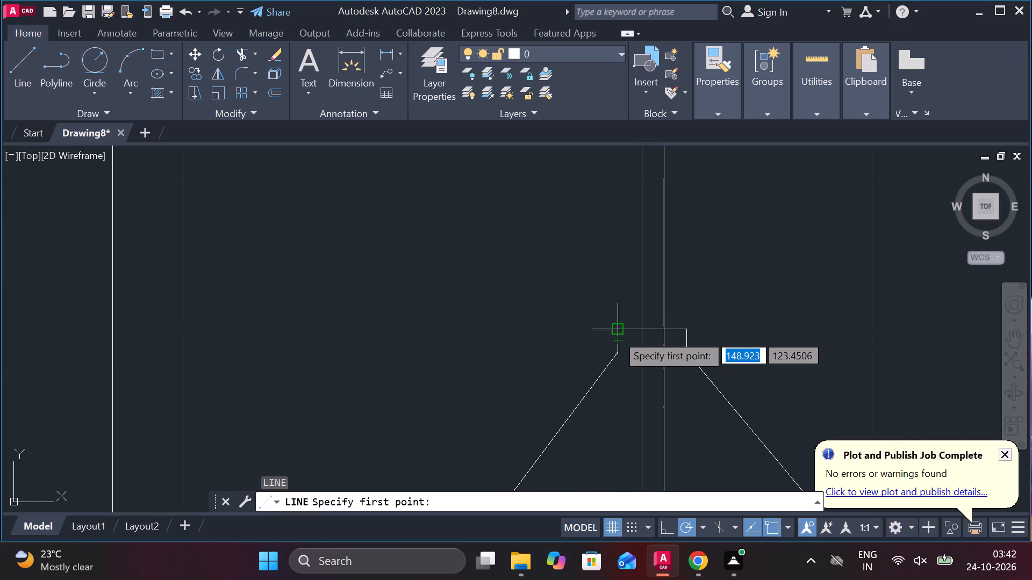
left_click(617, 331)
key("1")
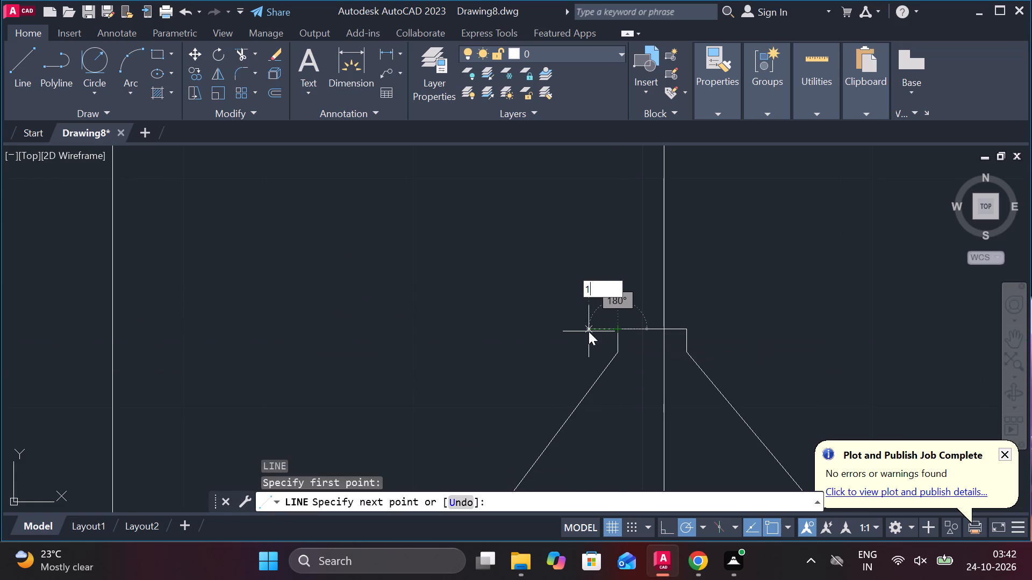
key("Return")
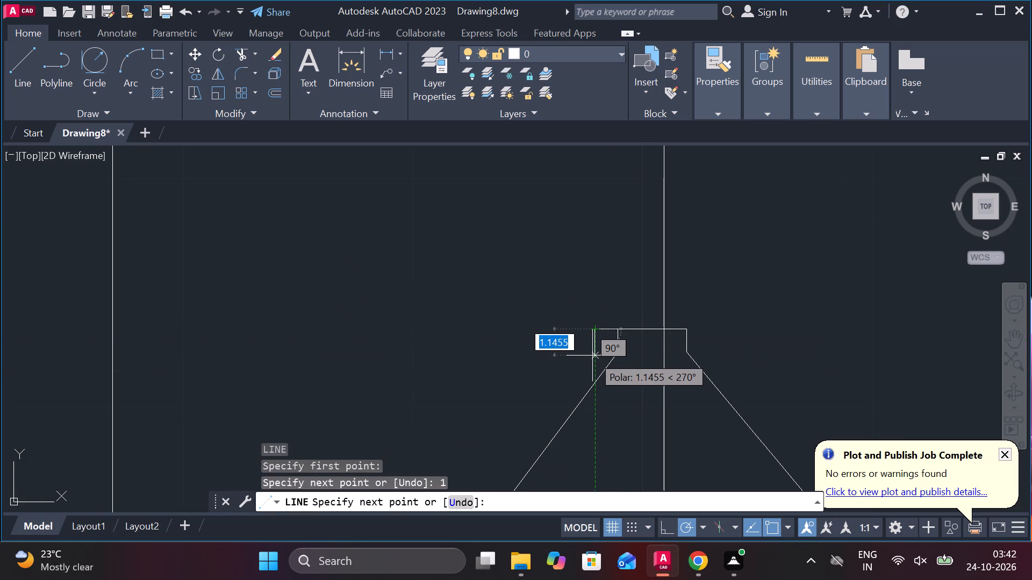
type("1")
key("space")
scroll(588, 362, "down", 2)
middle_click_drag(582, 363, 597, 233)
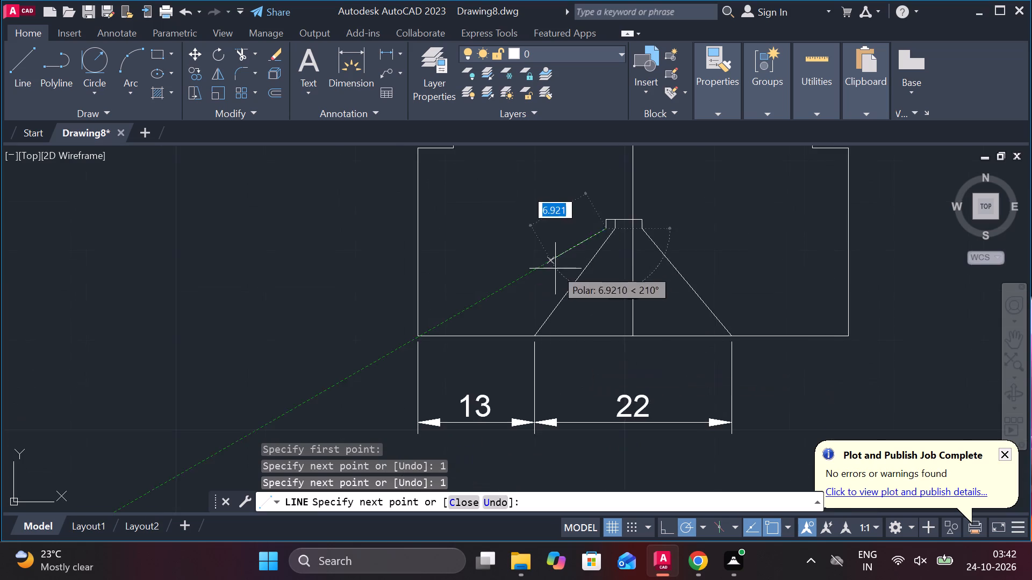
scroll(554, 270, "up", 3)
middle_click_drag(536, 381, 552, 224)
scroll(551, 213, "down", 1)
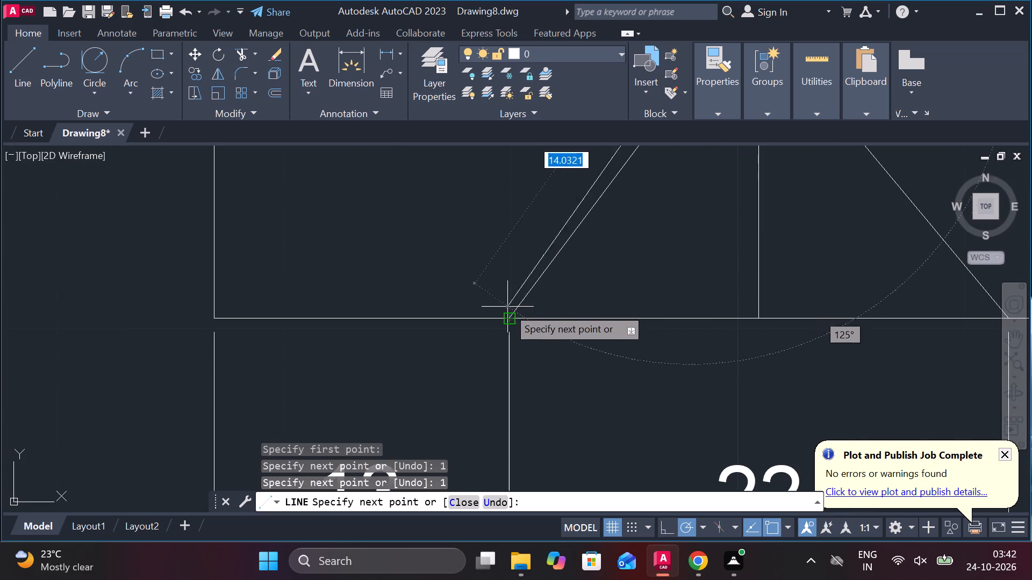
left_click(508, 321)
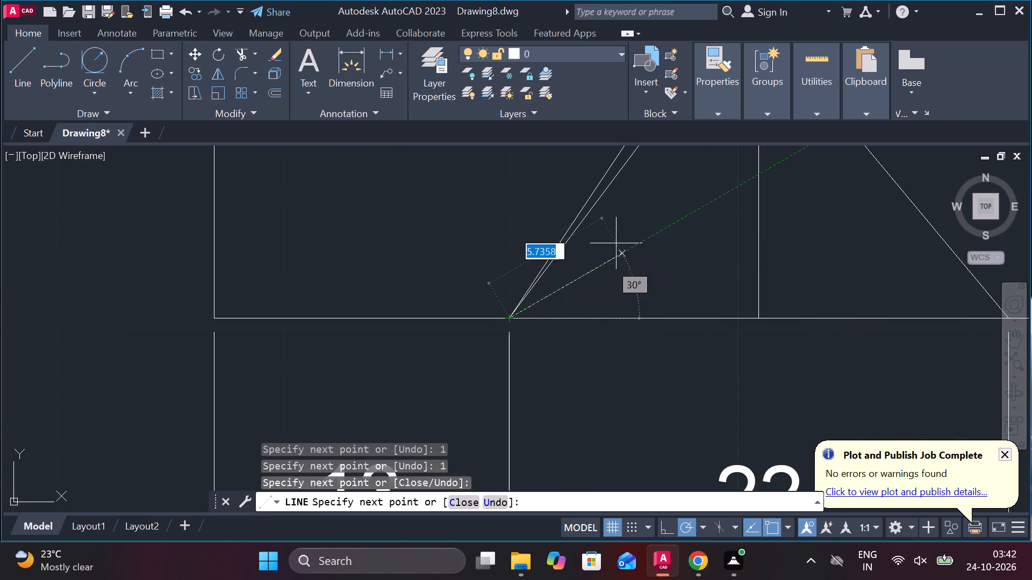
key("Escape")
Erase the old left slanted line and the old short vertical line inside the widened neck.
scroll(635, 250, "down", 1)
middle_click_drag(640, 234, 551, 373)
scroll(567, 319, "up", 2)
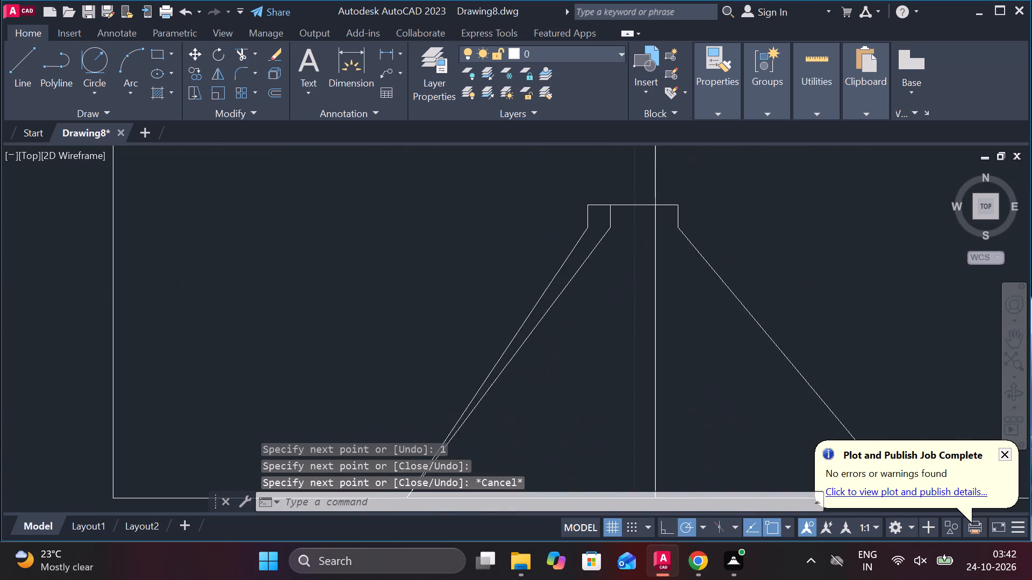
left_click(617, 206)
left_click(636, 166)
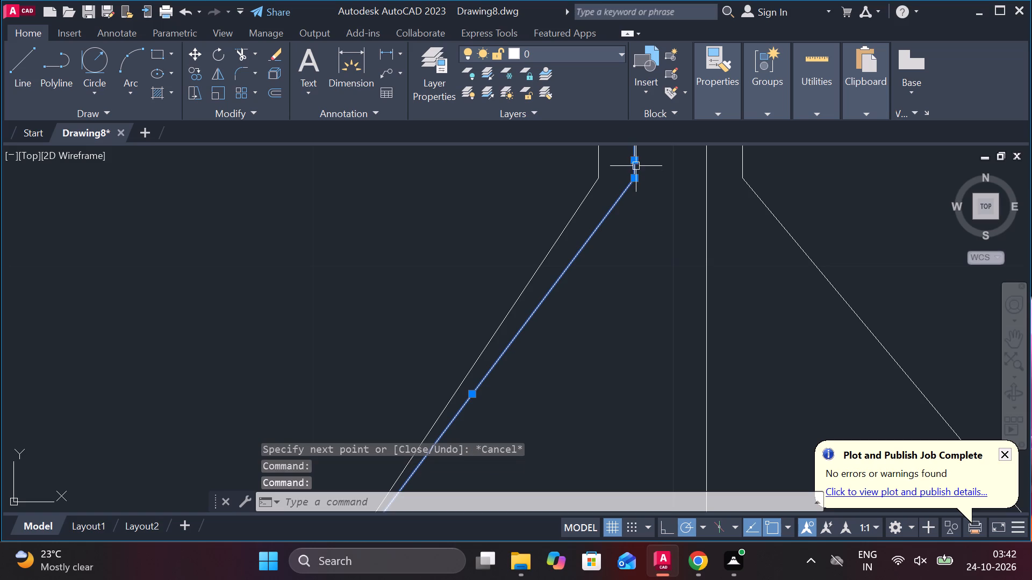
middle_click_drag(599, 320, 564, 408)
type("E")
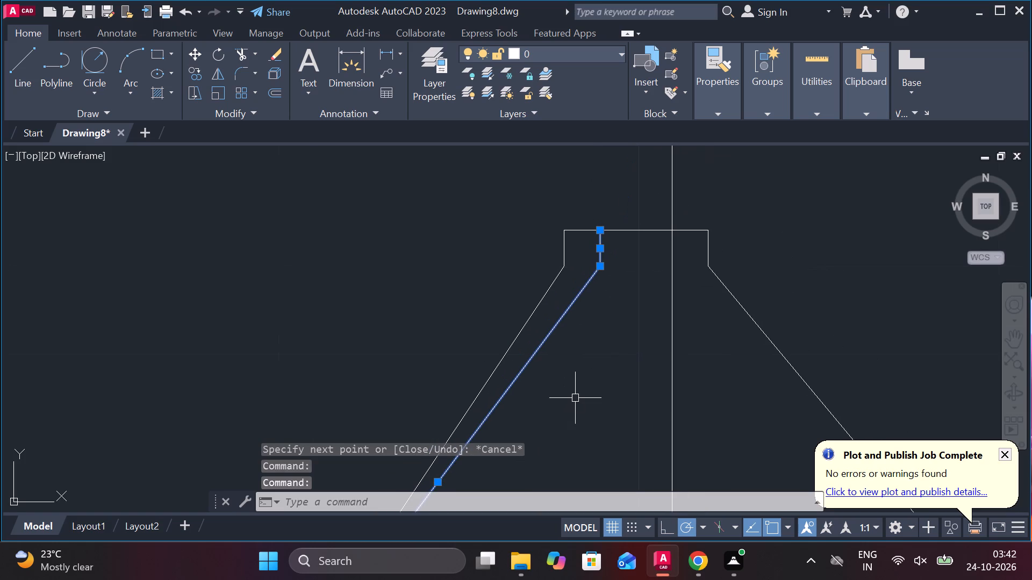
key("space")
Erase the neck's top segment, short vertical line and slanted line on the right side of the centreline.
left_click(701, 228)
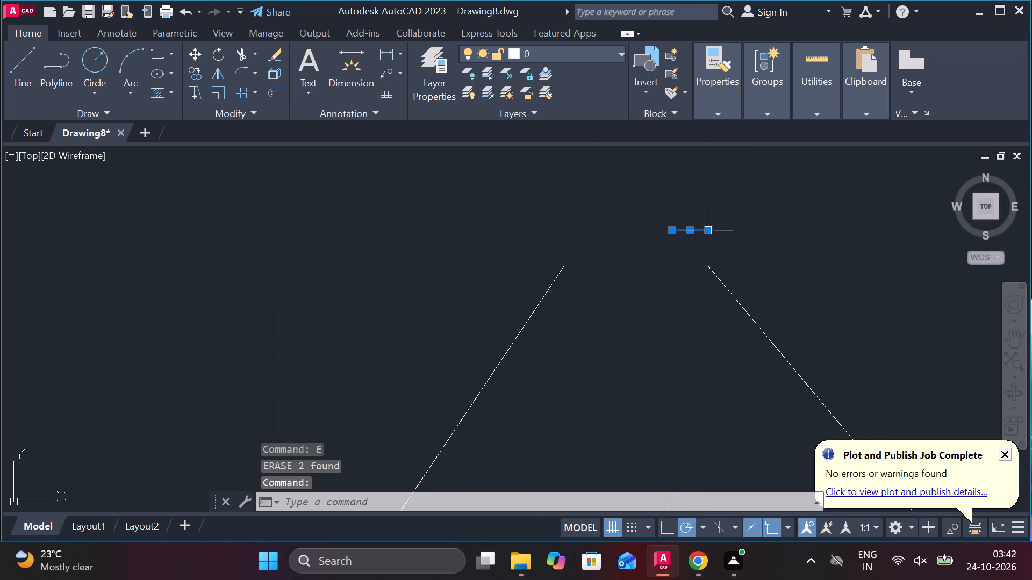
left_click(724, 279)
left_click(705, 244)
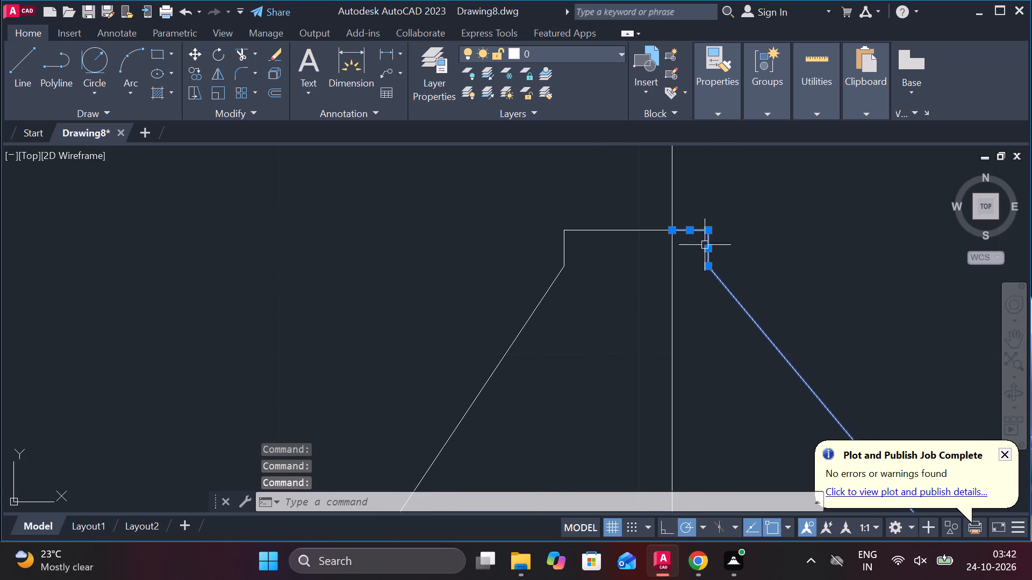
type("E")
key("space")
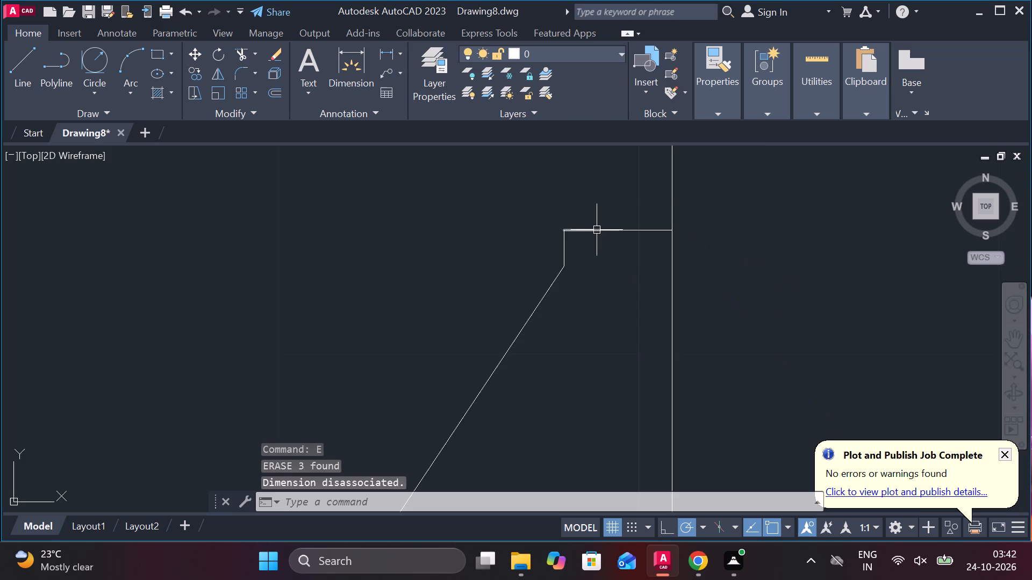
Join the left slanted line, short vertical line and three neck top segments into one polyline.
scroll(561, 258, "down", 3)
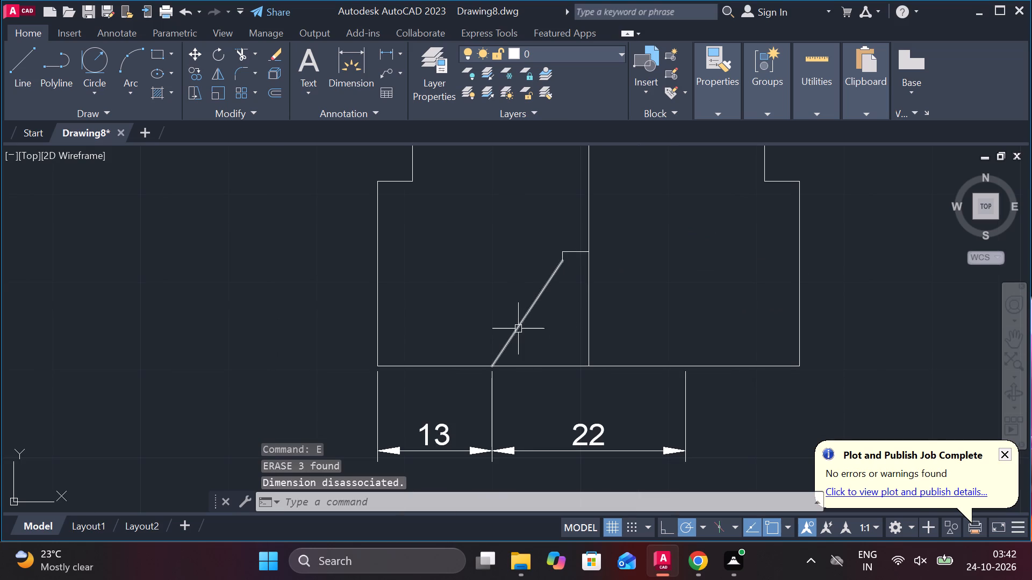
left_click(518, 329)
scroll(566, 257, "up", 2)
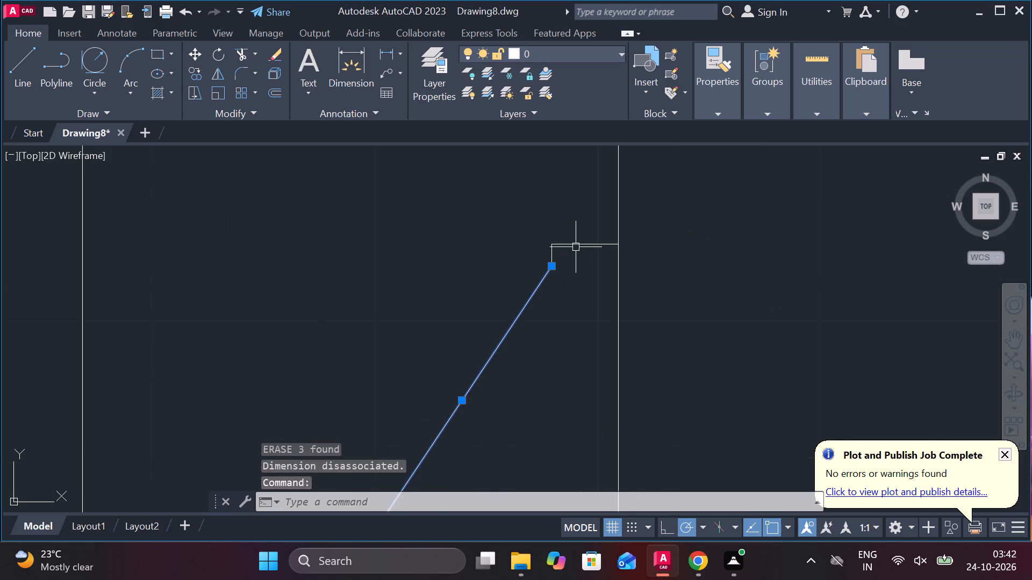
scroll(576, 247, "up", 2)
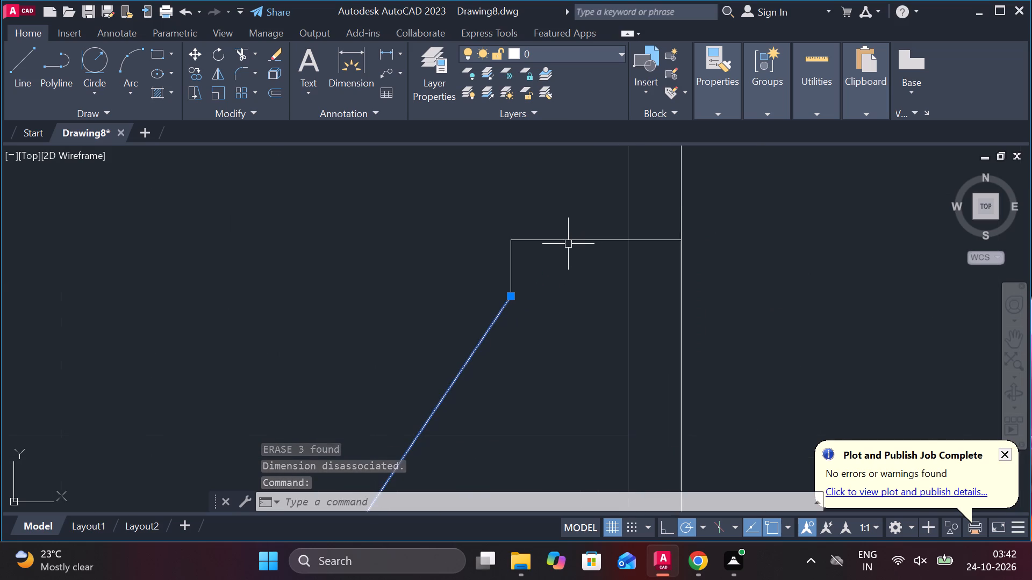
left_click(567, 243)
left_click(511, 267)
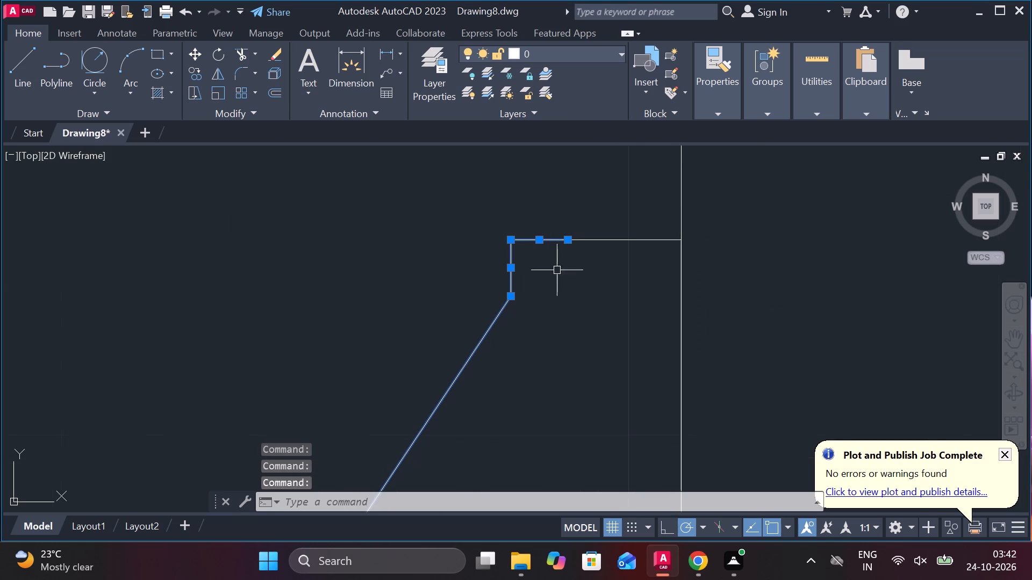
left_click(623, 240)
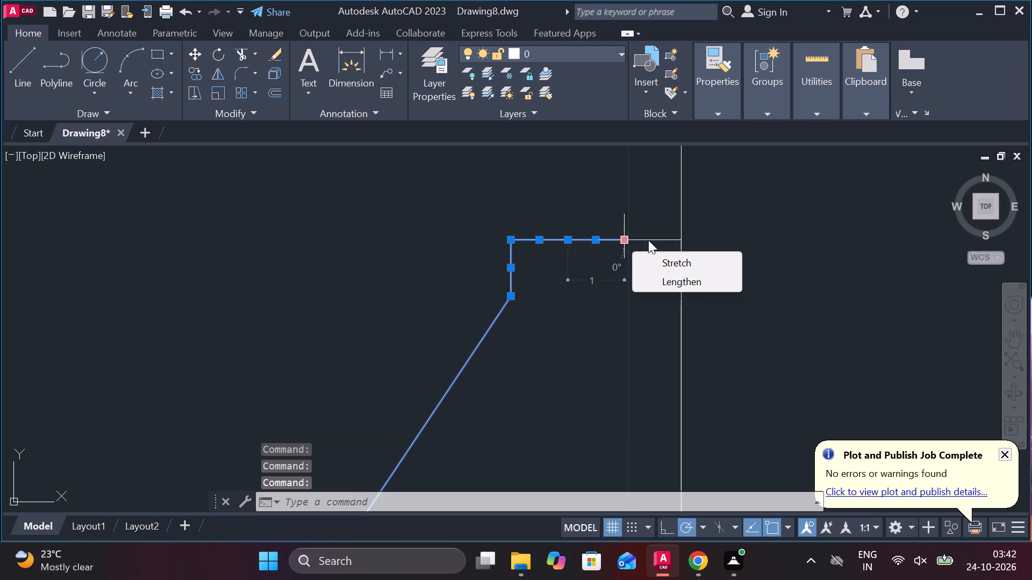
left_click(648, 240)
key("j")
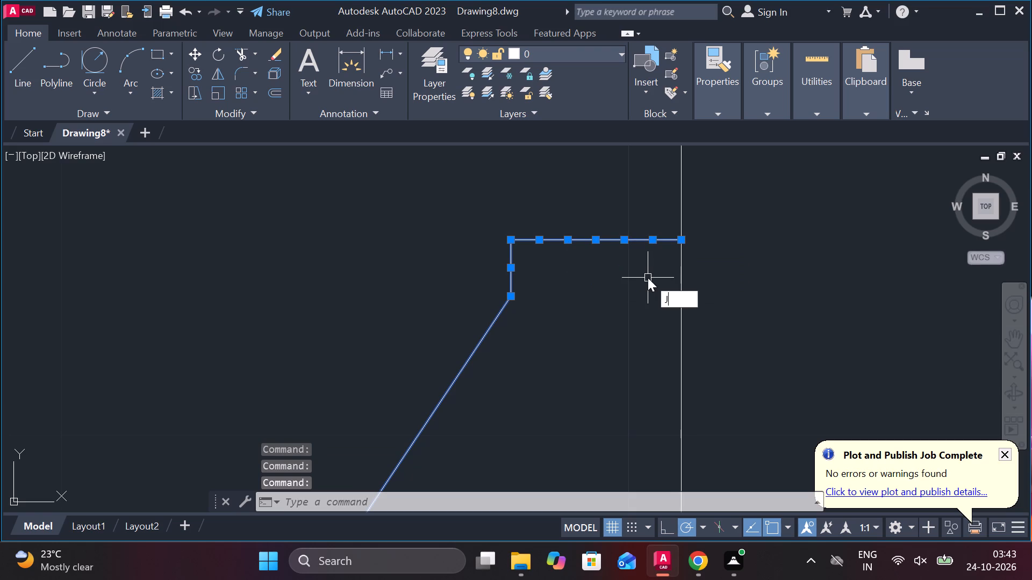
key("Return")
Mirror the left neck polyline about the vertical centreline, keeping the source object.
left_click(577, 238)
scroll(572, 287, "down", 2)
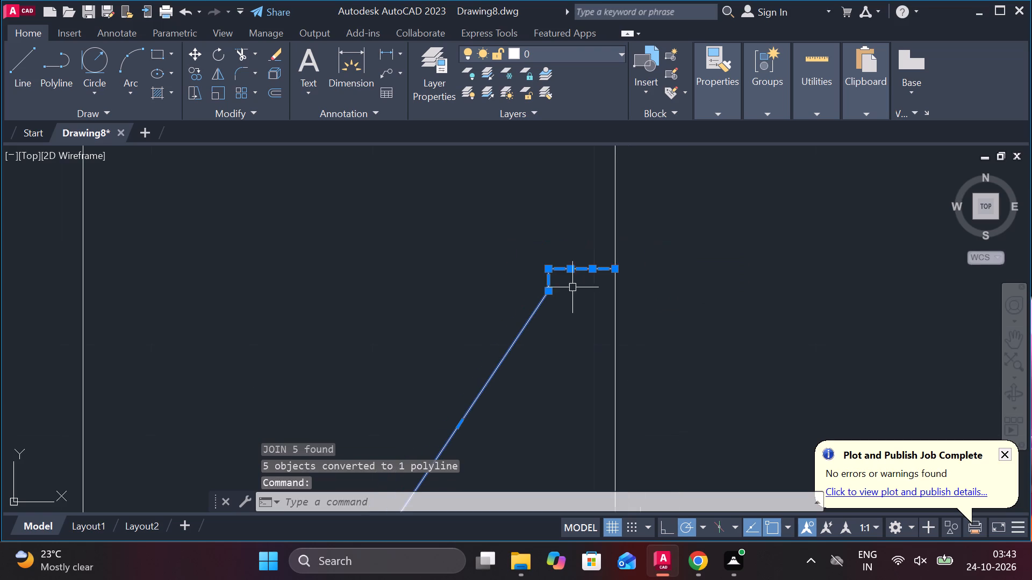
type("MI")
key("Return")
scroll(728, 301, "down", 2)
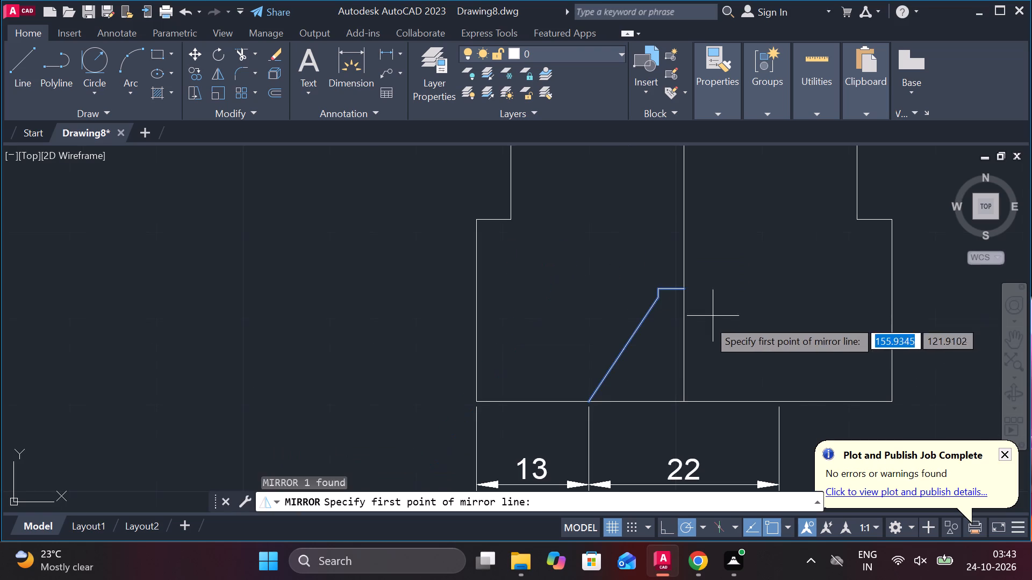
left_click(685, 400)
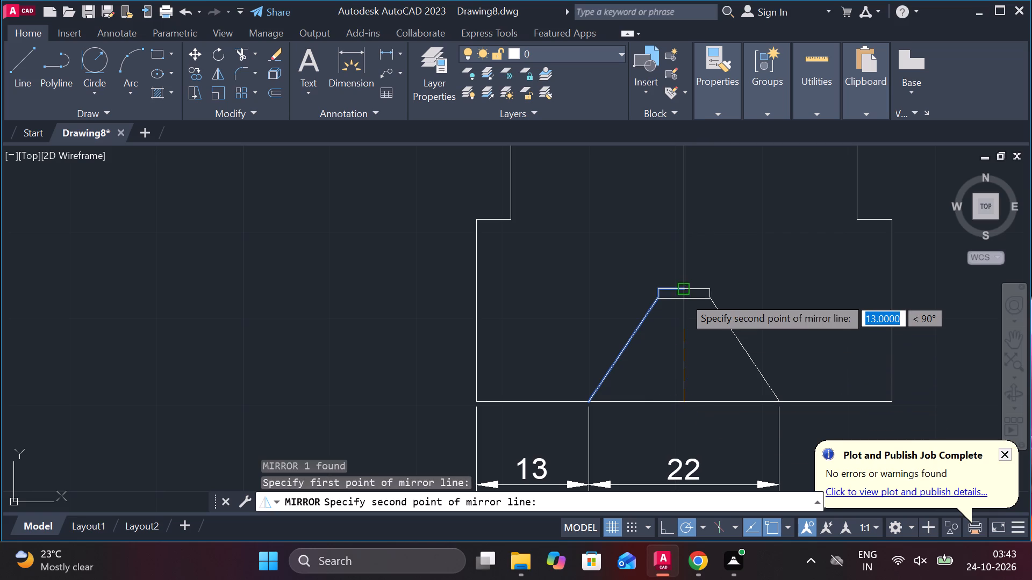
left_click(684, 295)
left_click_drag(719, 353, 684, 295)
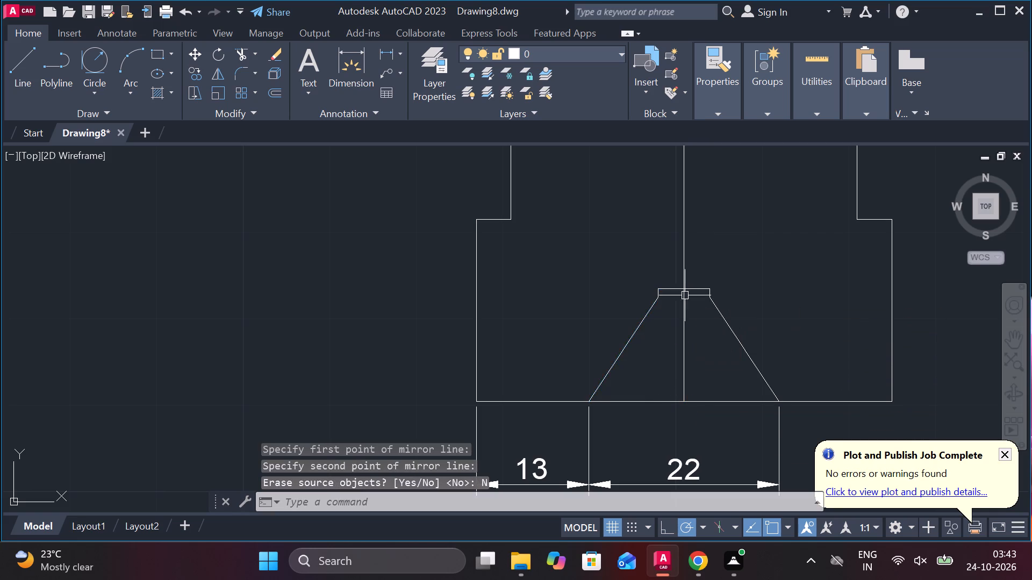
Explode the left half's neck polyline into separate lines.
scroll(696, 287, "down", 3)
scroll(713, 282, "up", 3)
middle_click_drag(715, 289, 610, 219)
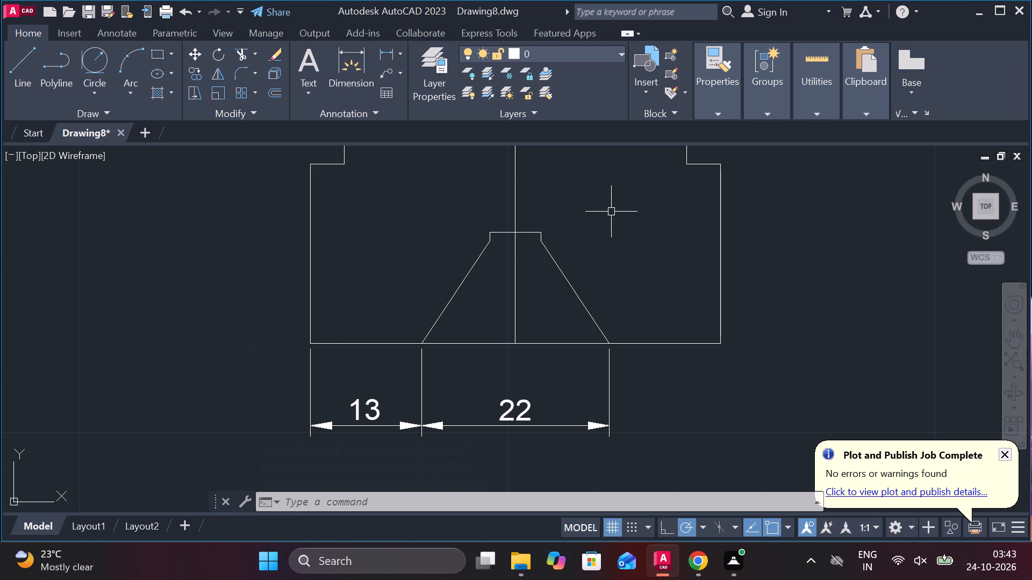
scroll(611, 212, "down", 2)
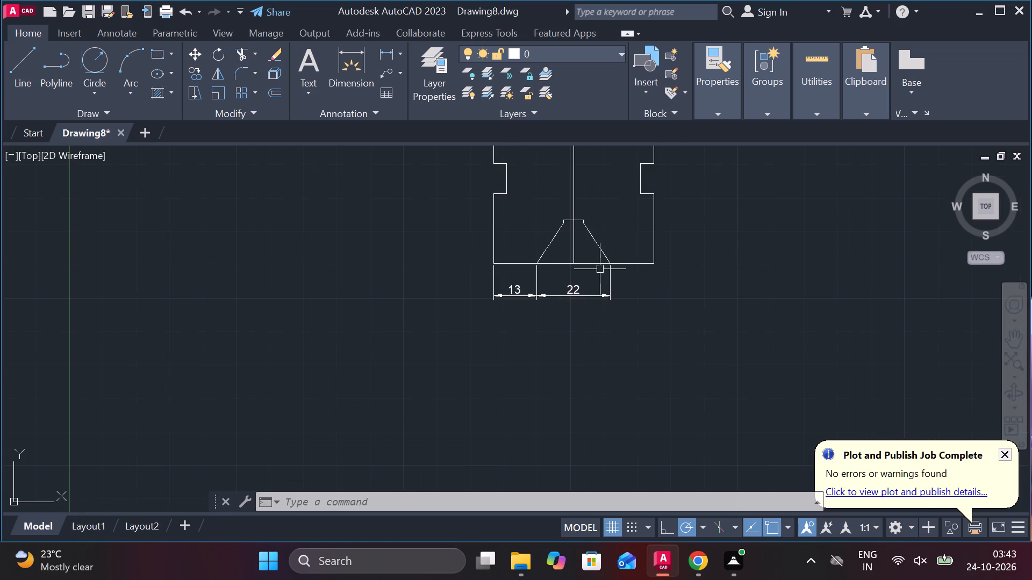
scroll(600, 258, "up", 3)
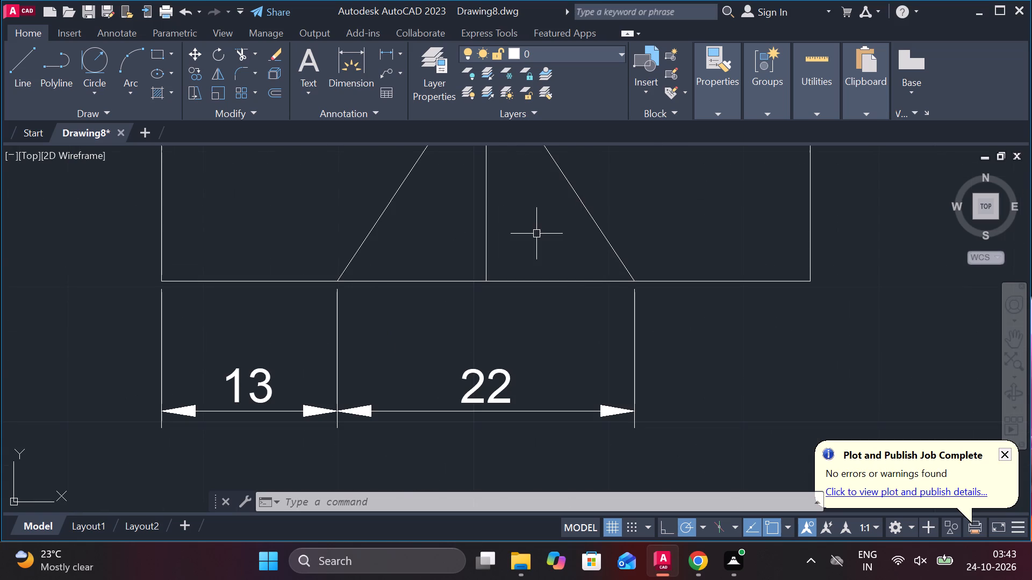
middle_click_drag(536, 234, 542, 330)
scroll(453, 240, "up", 2)
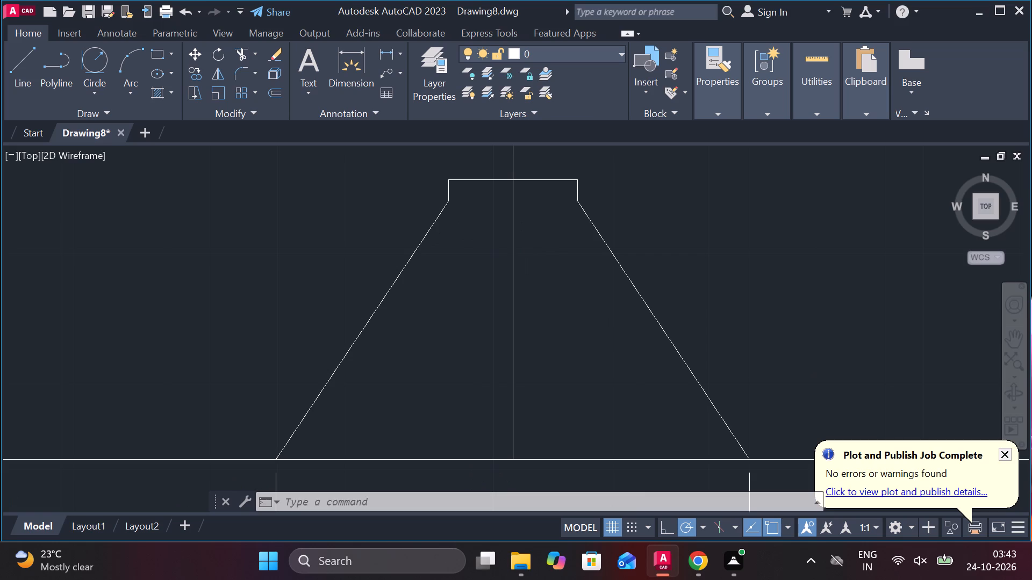
scroll(453, 233, "down", 1)
scroll(450, 205, "up", 1)
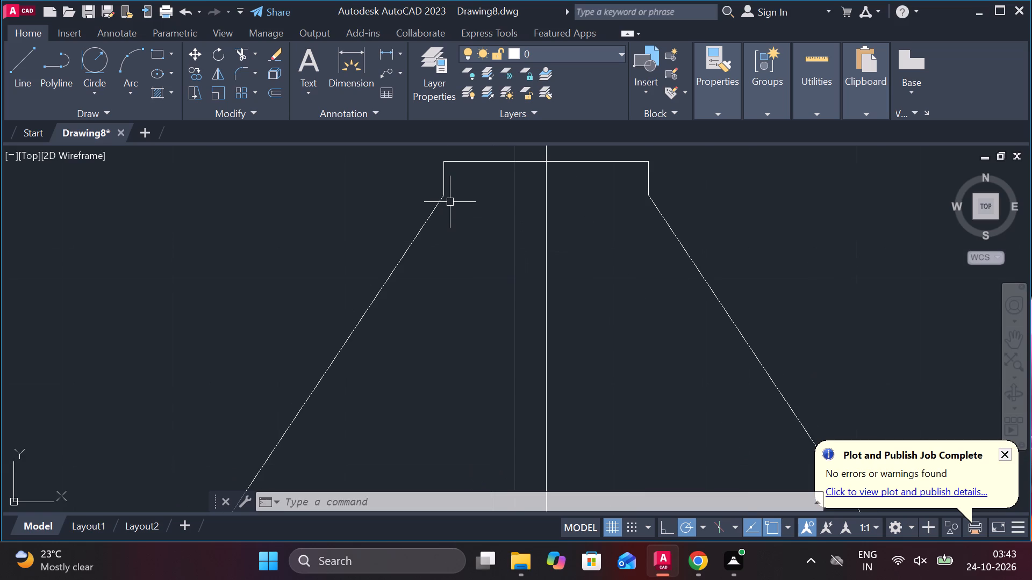
left_click(445, 184)
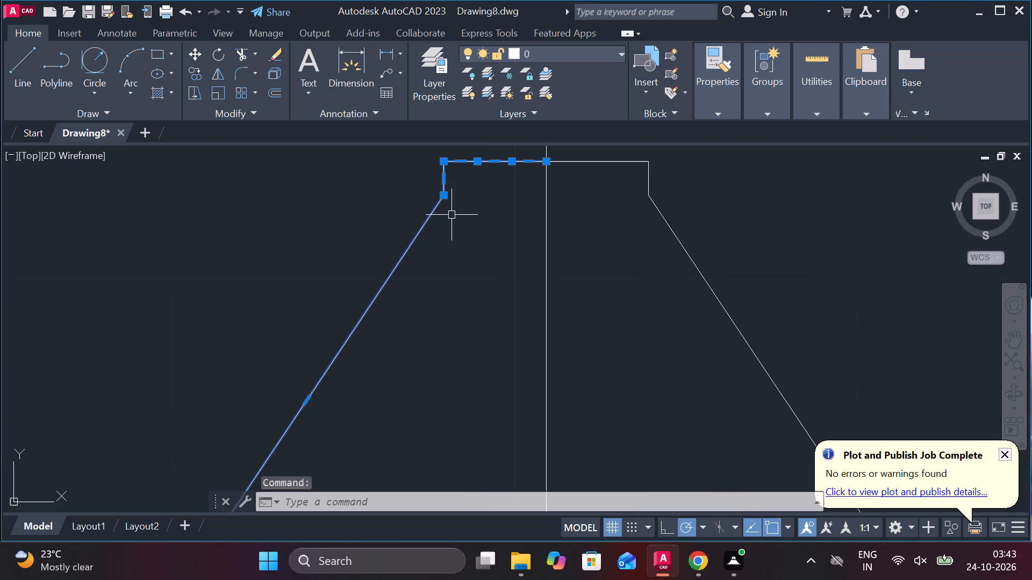
type("EX")
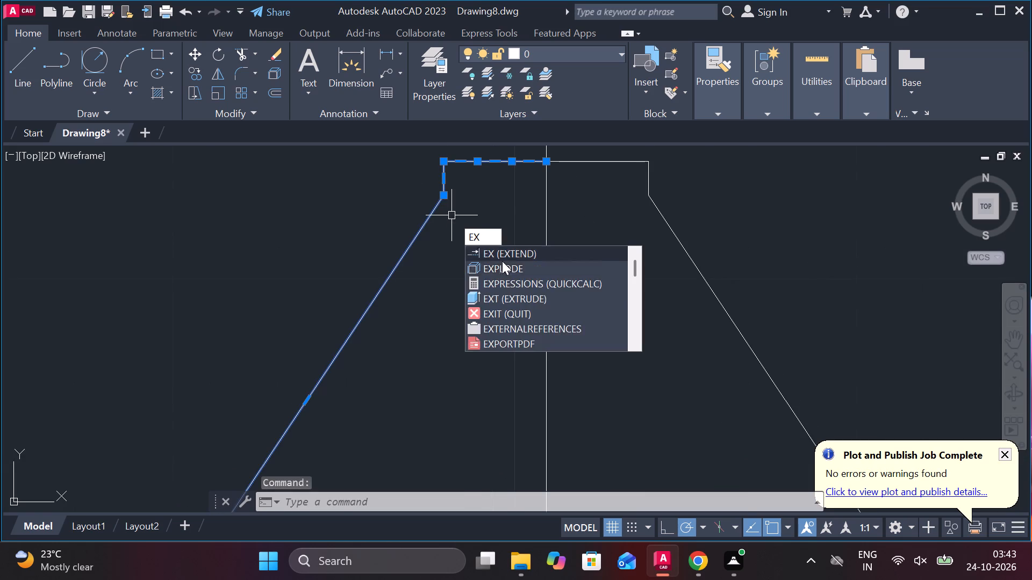
left_click(505, 264)
Stretch the lower end of the neck's left vertical line 4 units straight down.
left_click(442, 182)
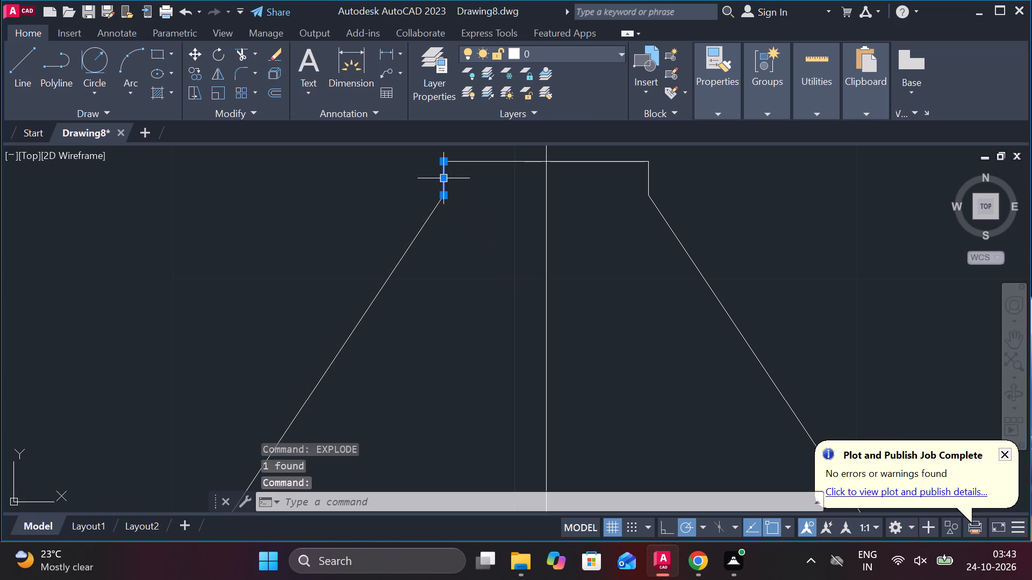
left_click(445, 195)
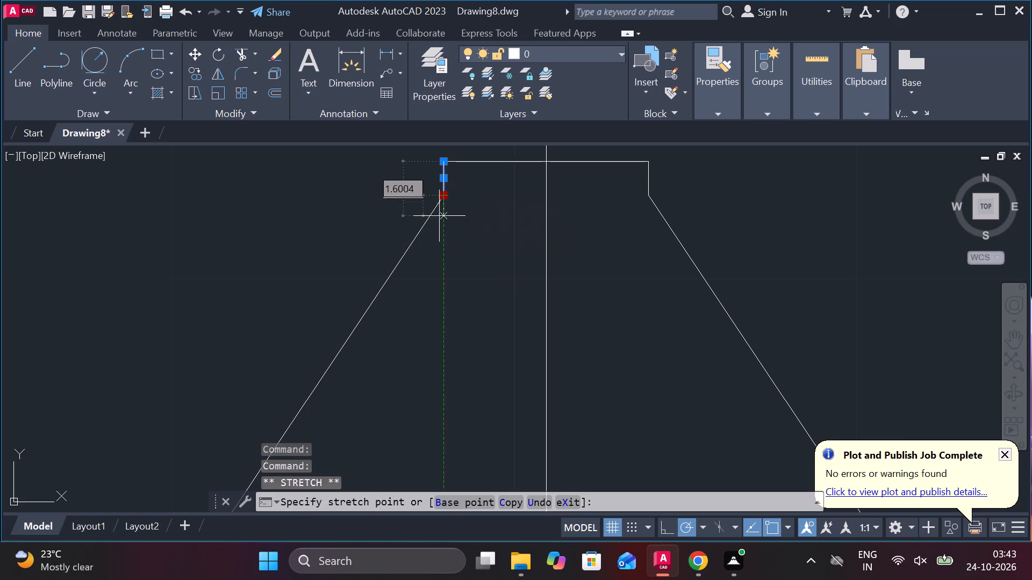
key("4")
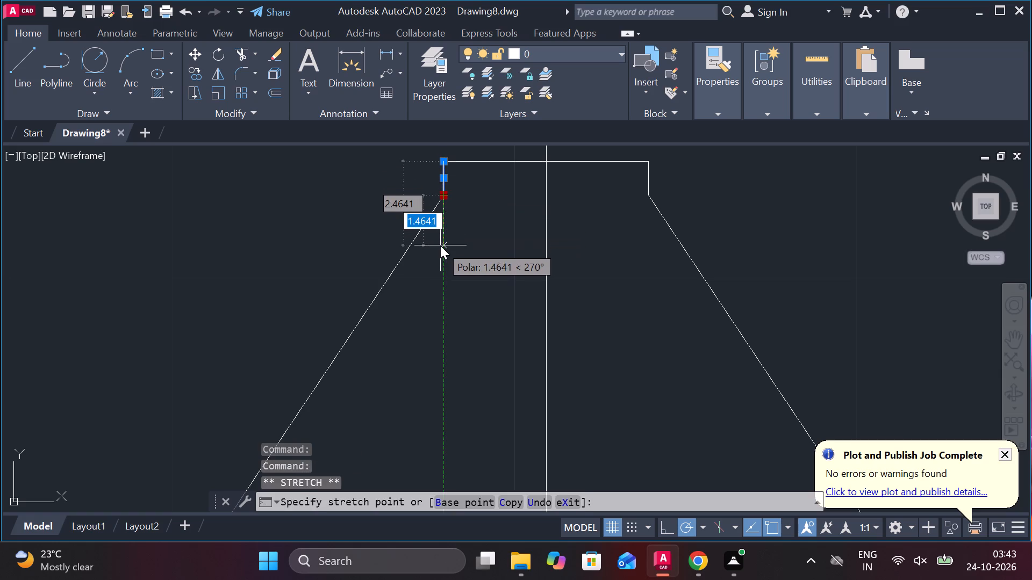
key("Return")
Draw a line from the lengthened vertical line's lower end to the foot of the left slanted line.
scroll(440, 245, "down", 2)
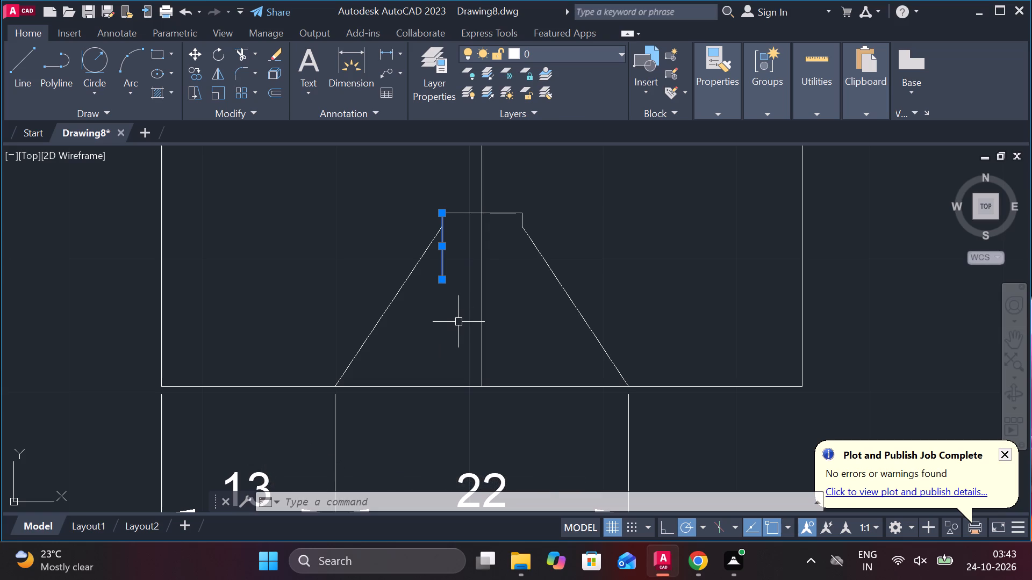
key("l")
key("Return")
left_click(439, 284)
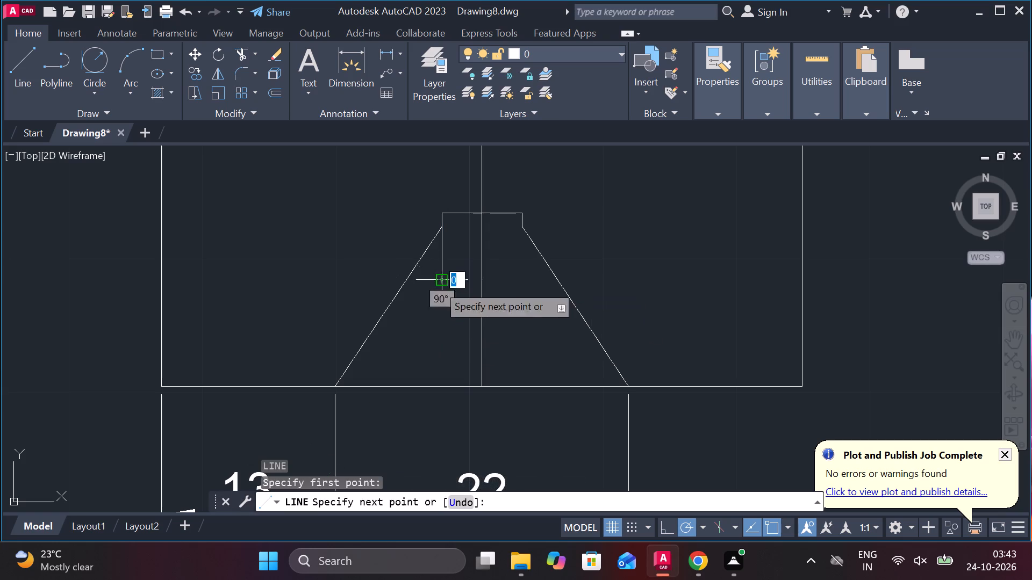
left_click(340, 386)
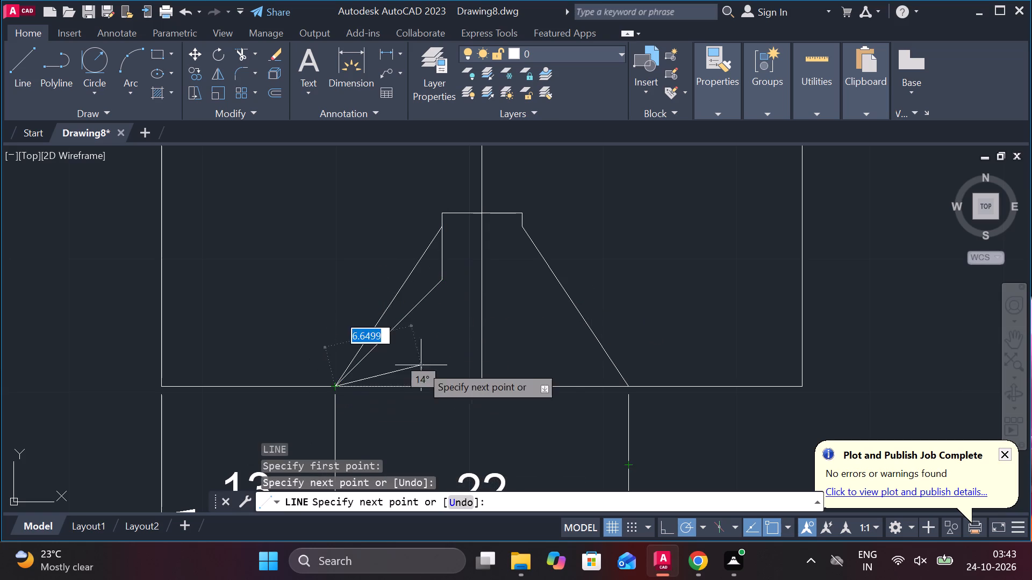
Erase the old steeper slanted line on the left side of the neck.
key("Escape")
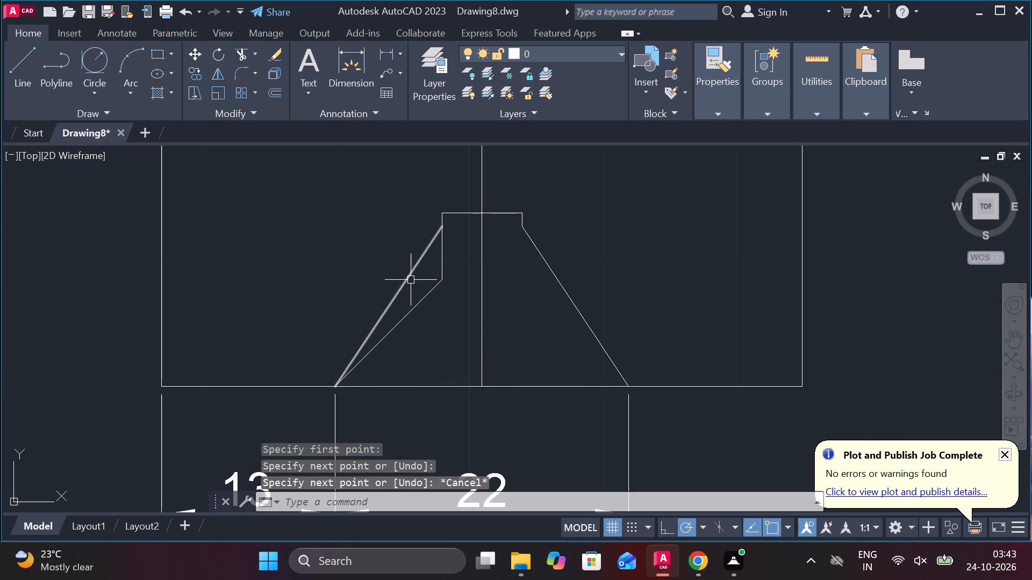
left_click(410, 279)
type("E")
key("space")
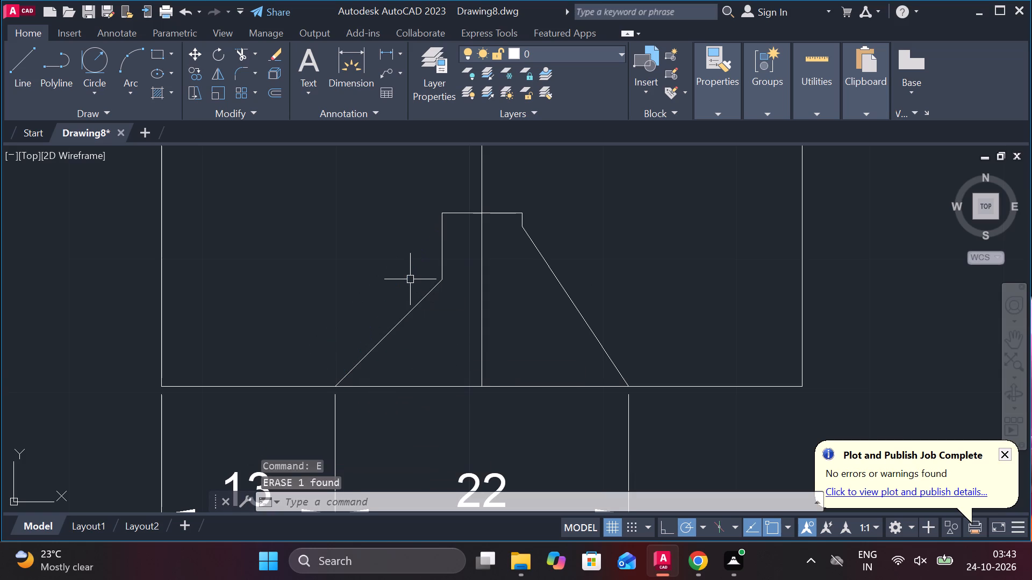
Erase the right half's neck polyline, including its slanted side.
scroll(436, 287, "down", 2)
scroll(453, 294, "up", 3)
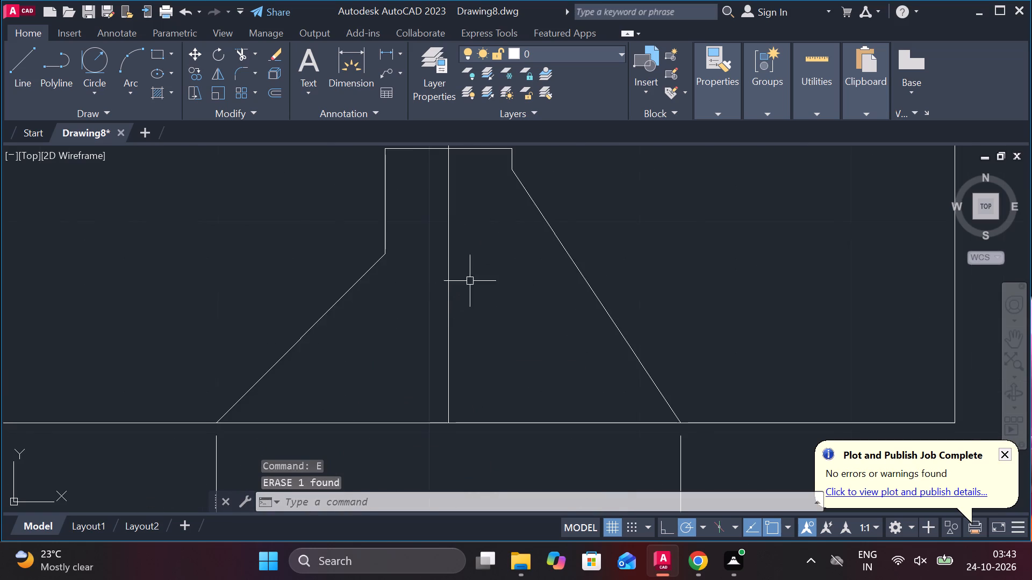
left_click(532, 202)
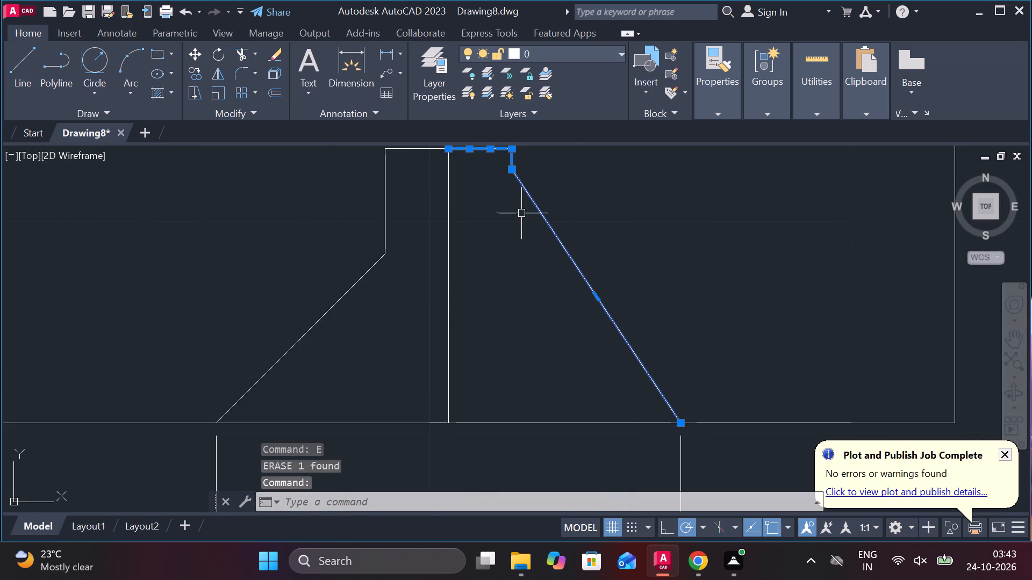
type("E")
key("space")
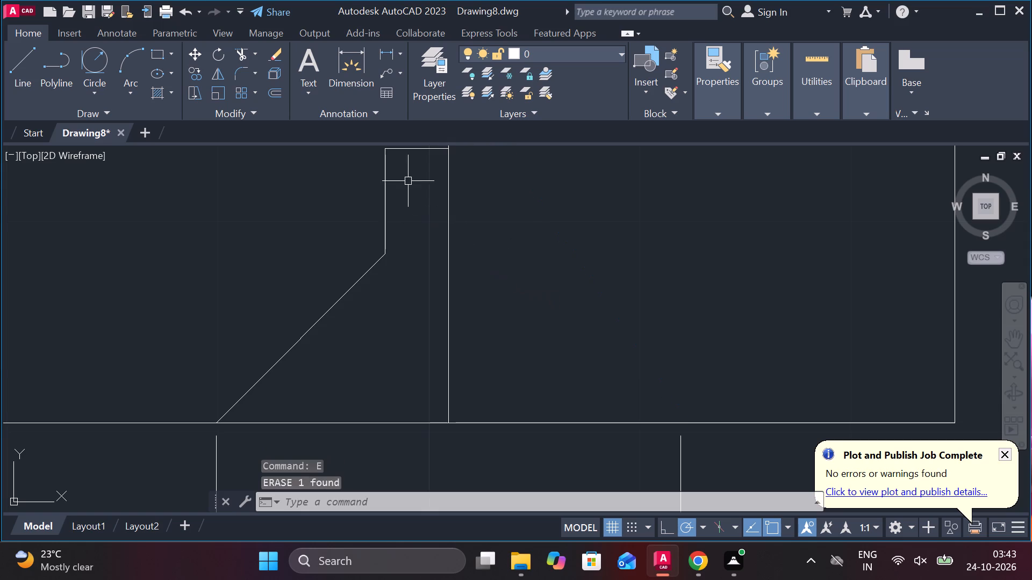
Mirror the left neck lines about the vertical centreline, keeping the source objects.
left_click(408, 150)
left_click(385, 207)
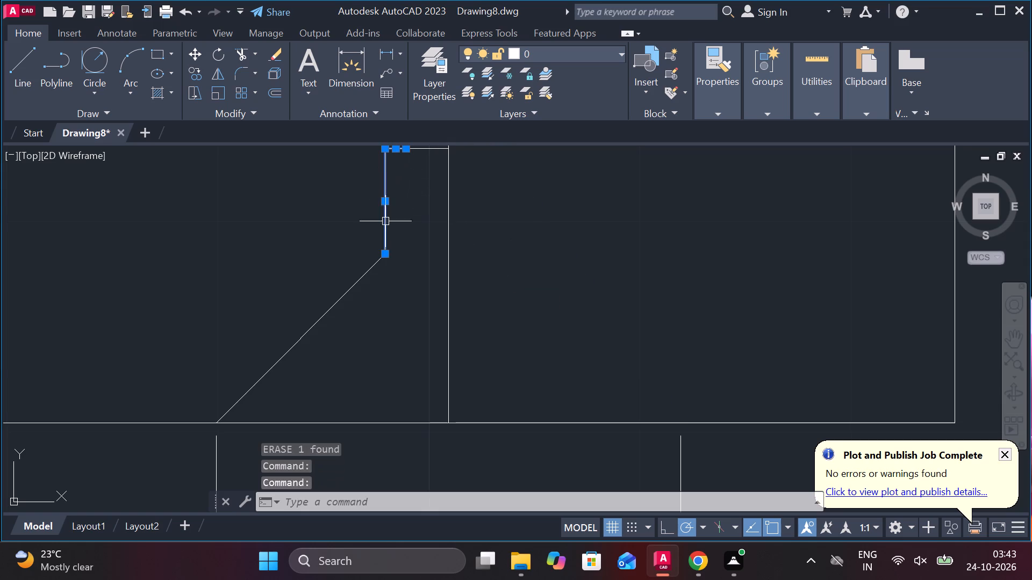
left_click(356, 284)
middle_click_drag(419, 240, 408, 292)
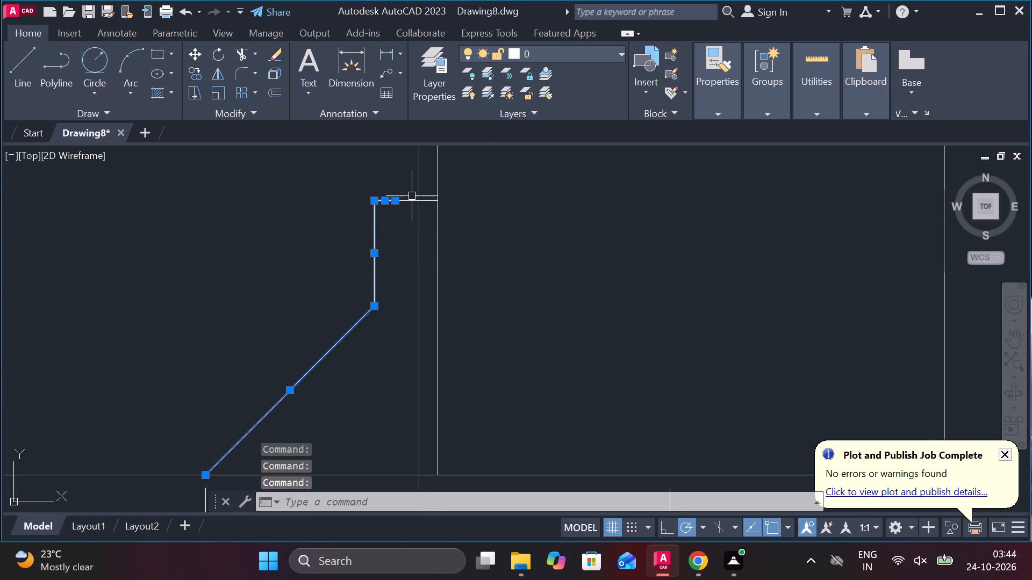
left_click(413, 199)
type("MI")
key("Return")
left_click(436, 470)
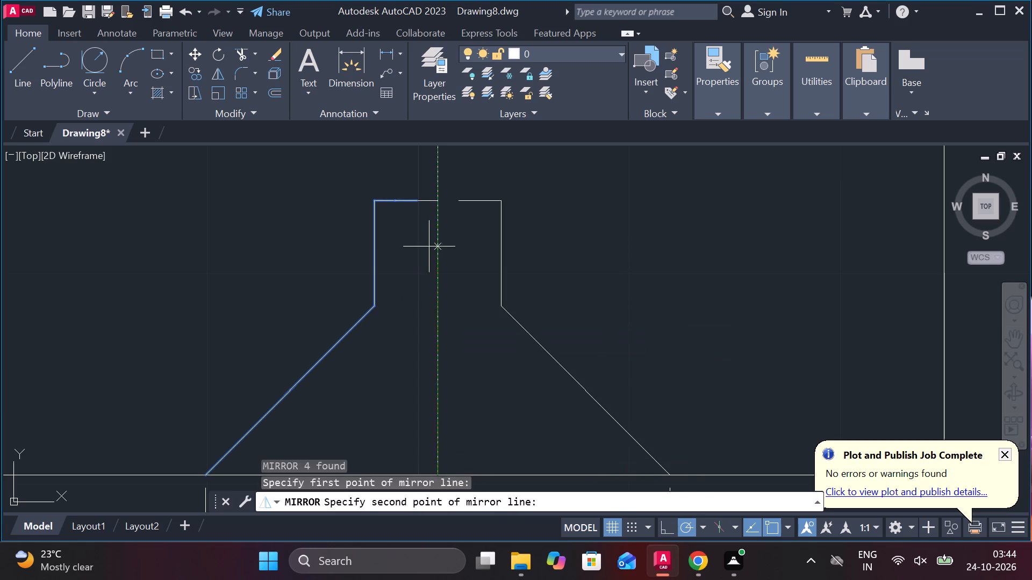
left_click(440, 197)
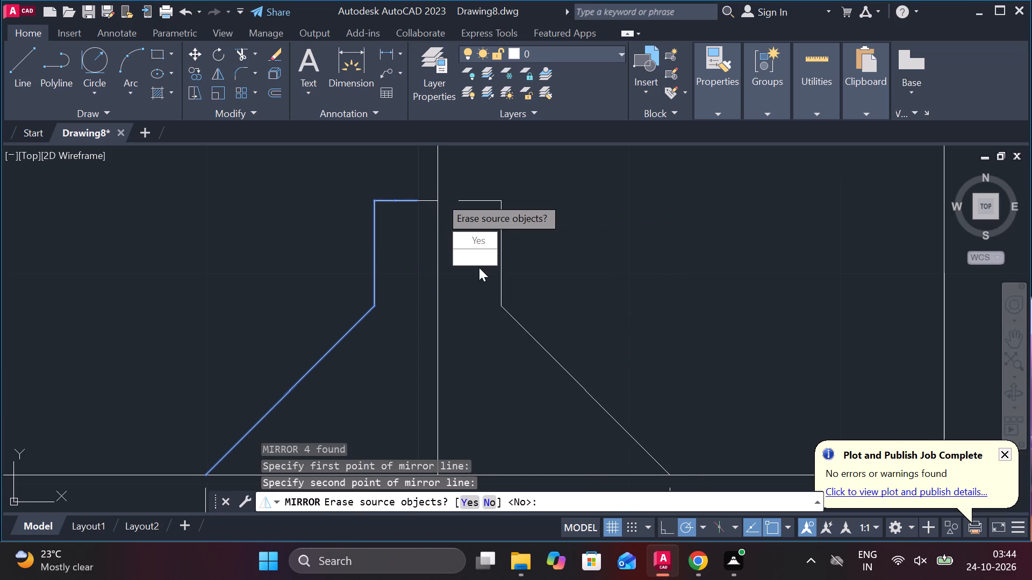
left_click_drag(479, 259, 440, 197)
Check the length of the neck's left vertical line with a trial linear dimension.
scroll(491, 192, "down", 3)
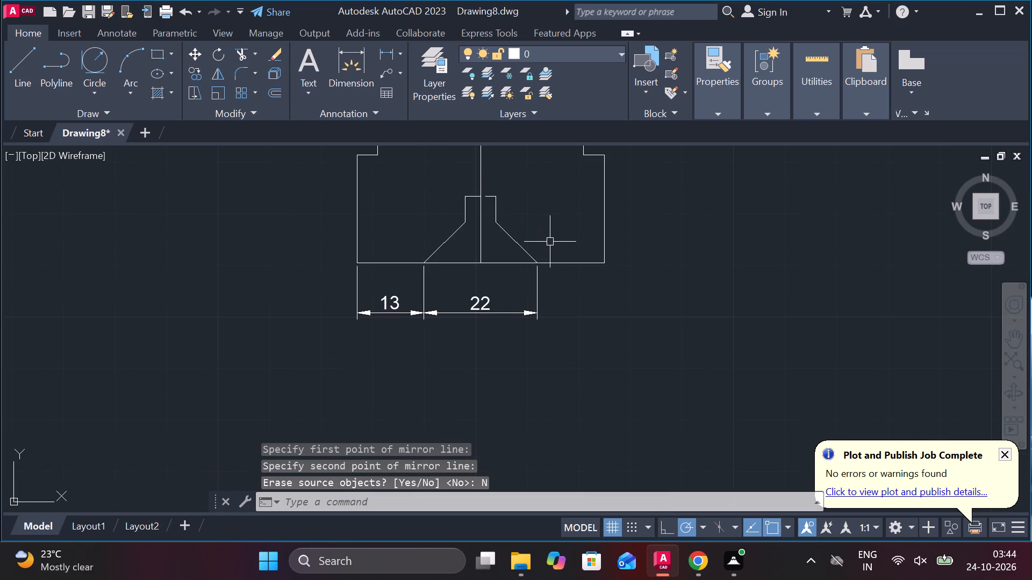
middle_click_drag(554, 252, 539, 343)
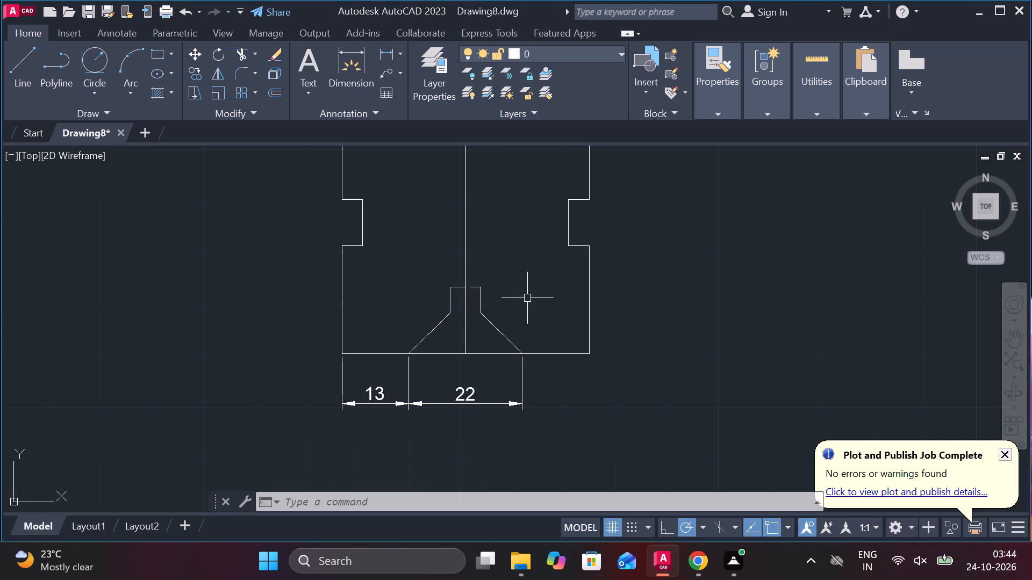
scroll(592, 338, "down", 2)
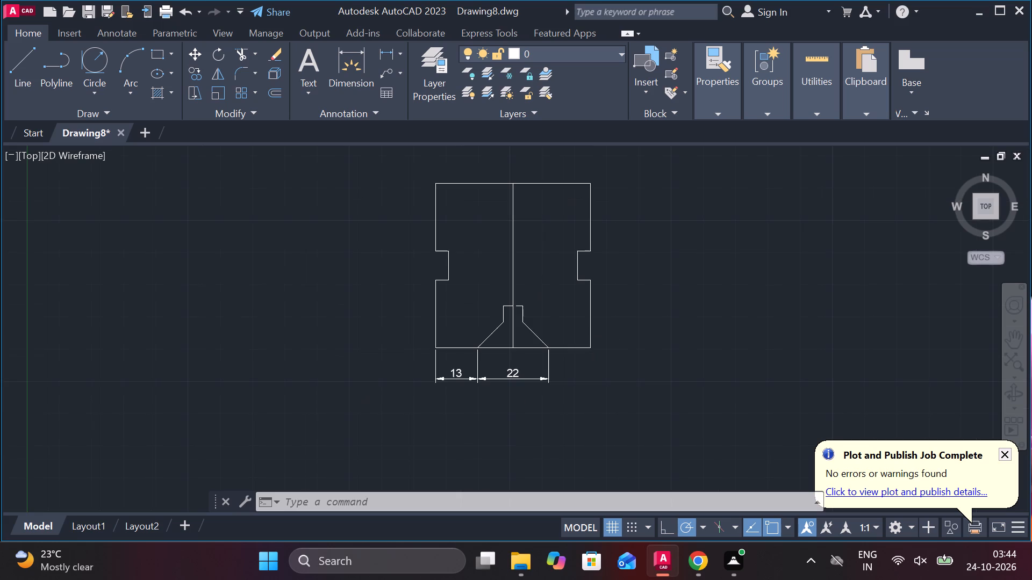
scroll(557, 345, "up", 5)
scroll(430, 277, "down", 1)
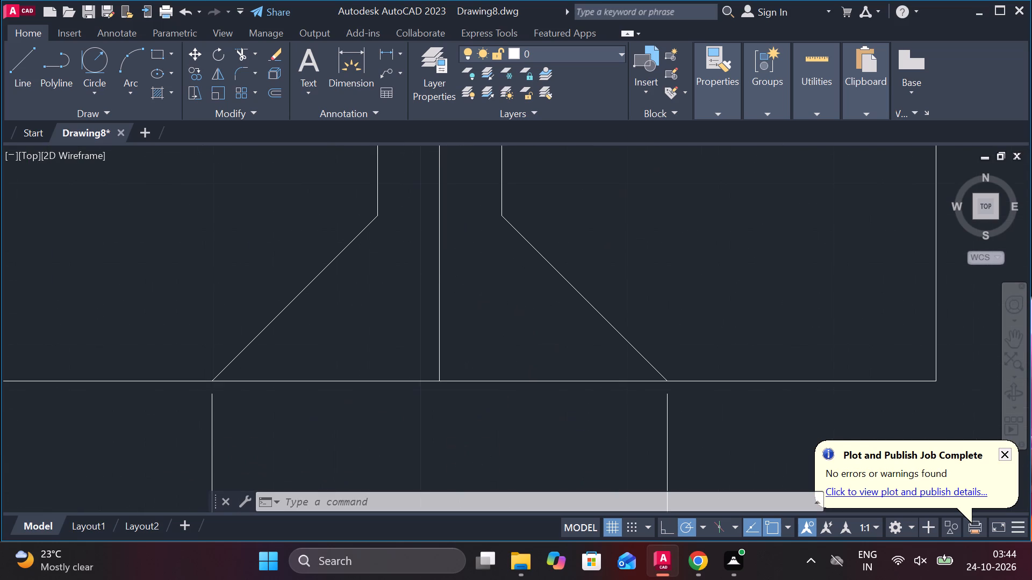
left_click(380, 54)
left_click(393, 171)
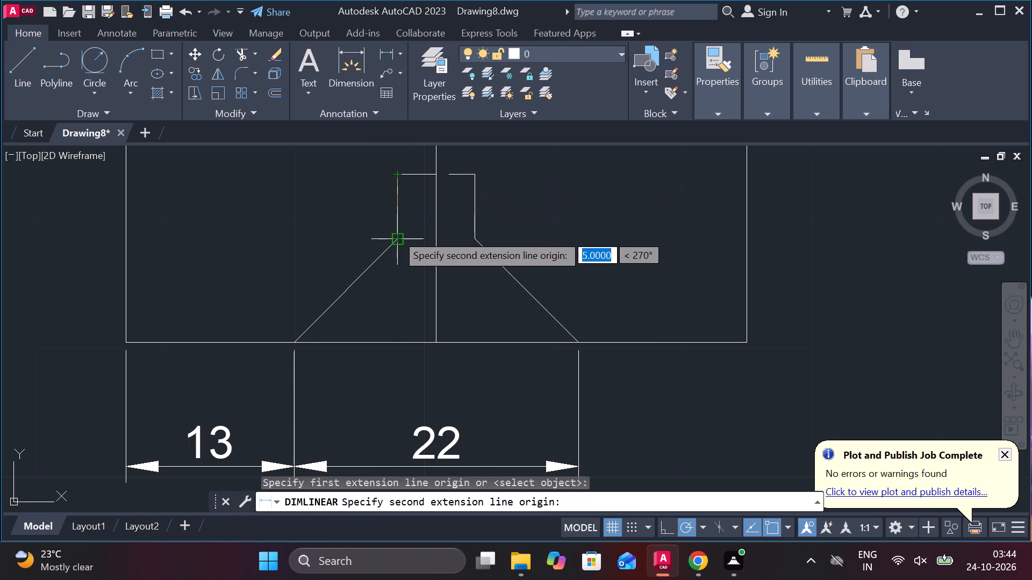
left_click(396, 234)
scroll(361, 234, "up", 1)
scroll(361, 234, "down", 1)
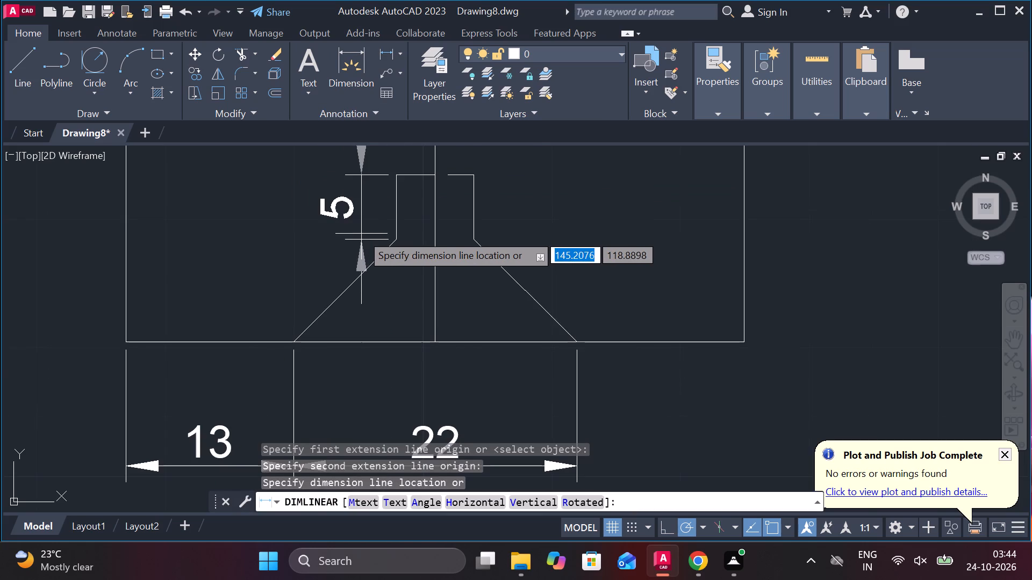
key("Escape")
scroll(385, 211, "up", 1)
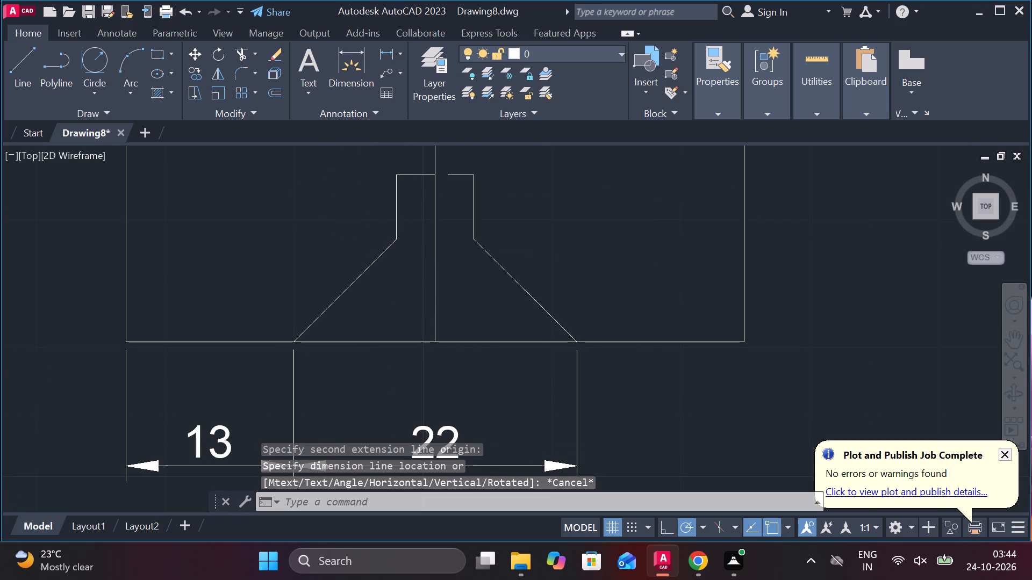
type("L;")
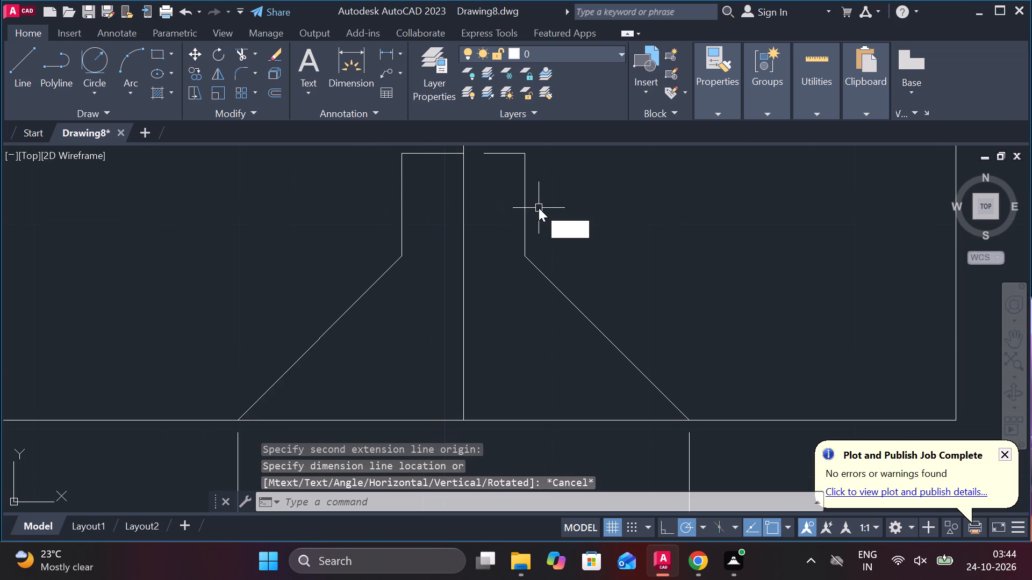
key("Escape")
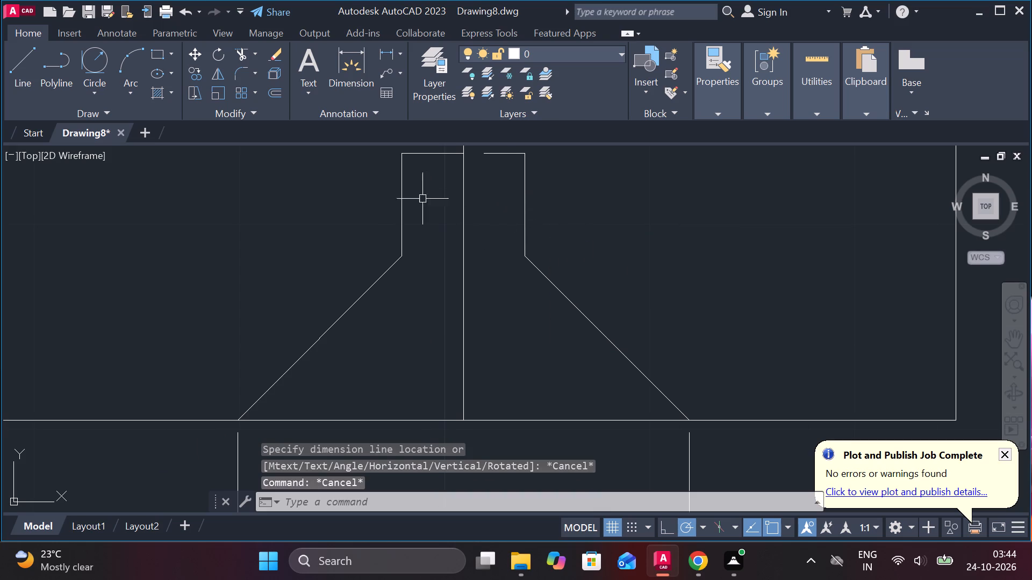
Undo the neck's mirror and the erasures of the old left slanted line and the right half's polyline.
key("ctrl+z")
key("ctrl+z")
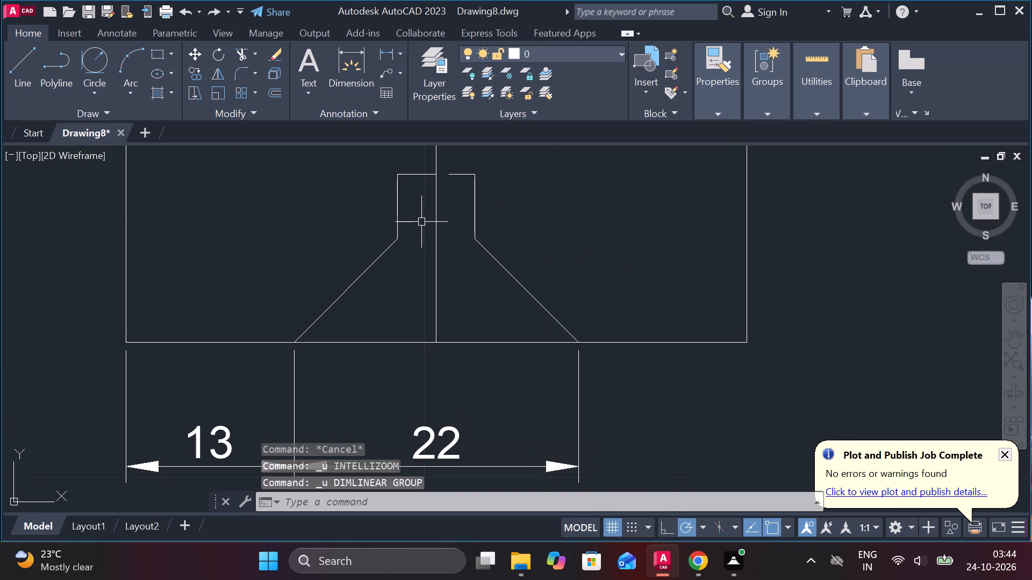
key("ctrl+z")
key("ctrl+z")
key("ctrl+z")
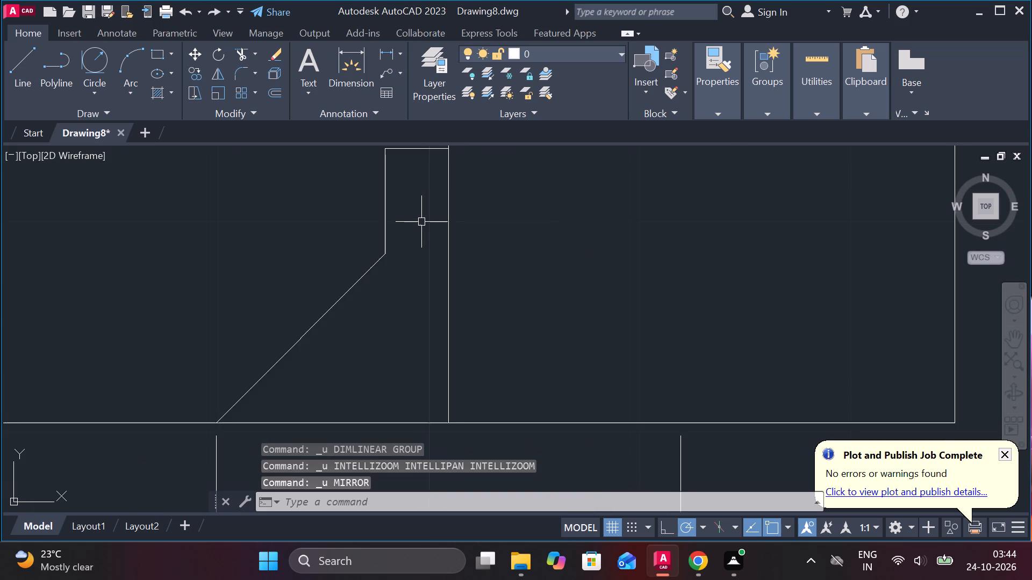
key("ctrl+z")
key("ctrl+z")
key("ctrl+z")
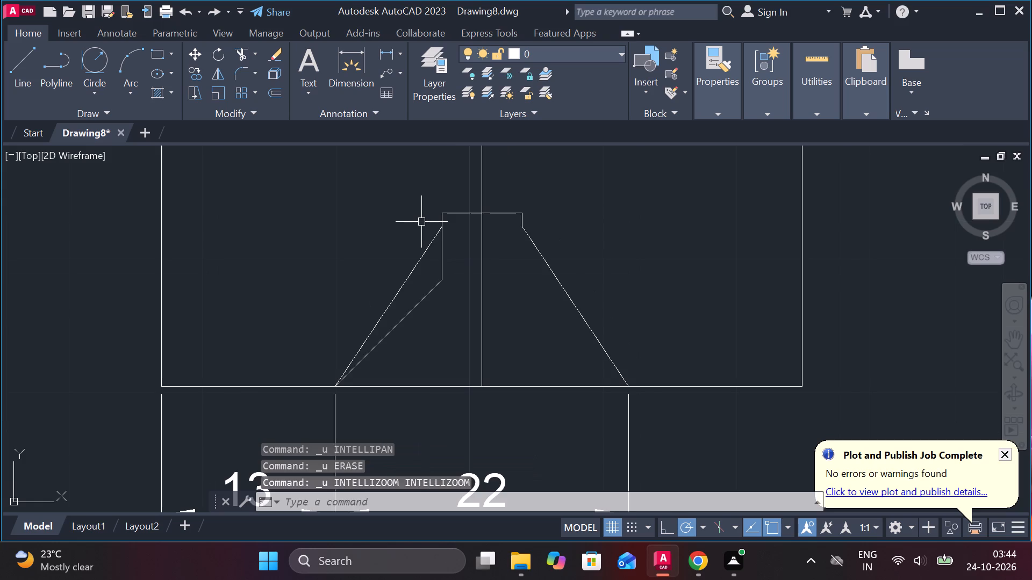
Erase the neck's left vertical line.
scroll(451, 250, "up", 2)
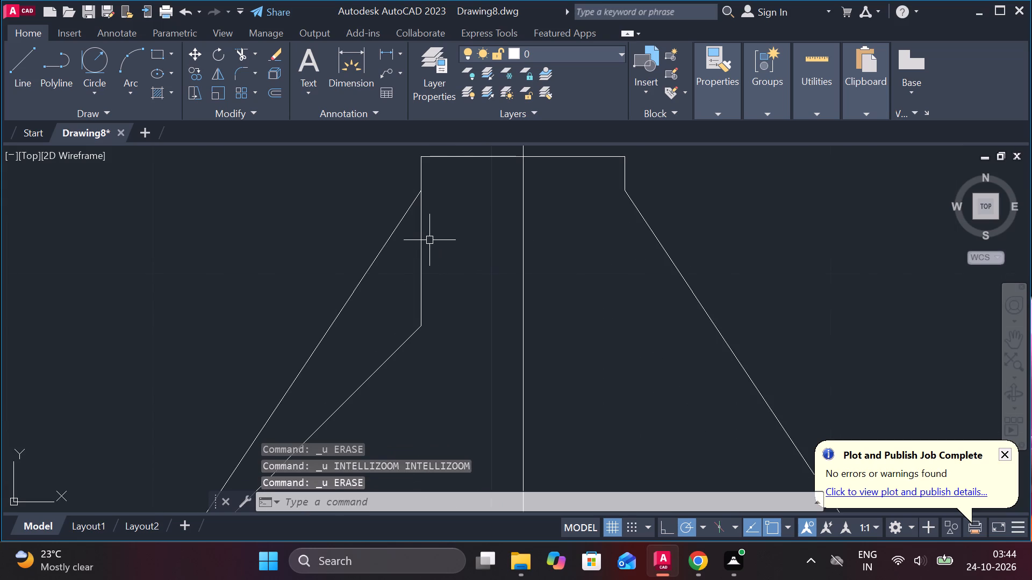
left_click(424, 235)
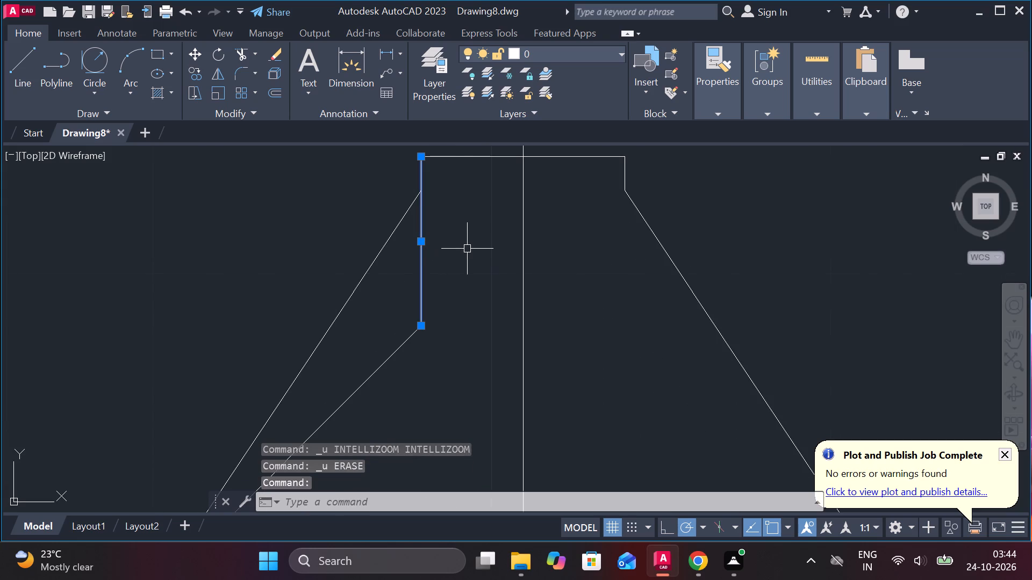
type("E")
key("space")
Draw a line 4 units straight down from the neck's upper-left corner, continuing to the foot of the left slanted lines.
key("l")
key("Return")
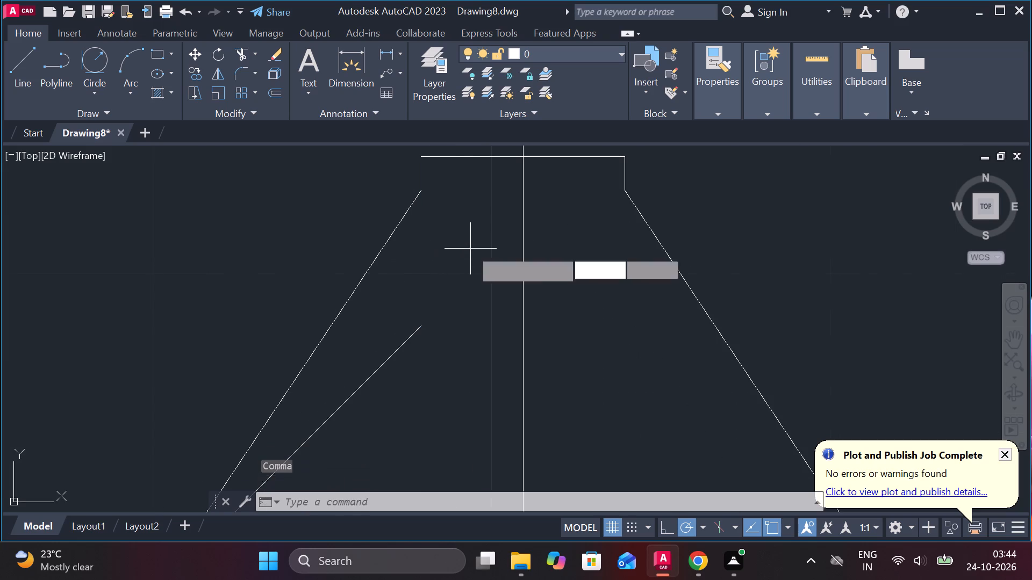
left_click(421, 168)
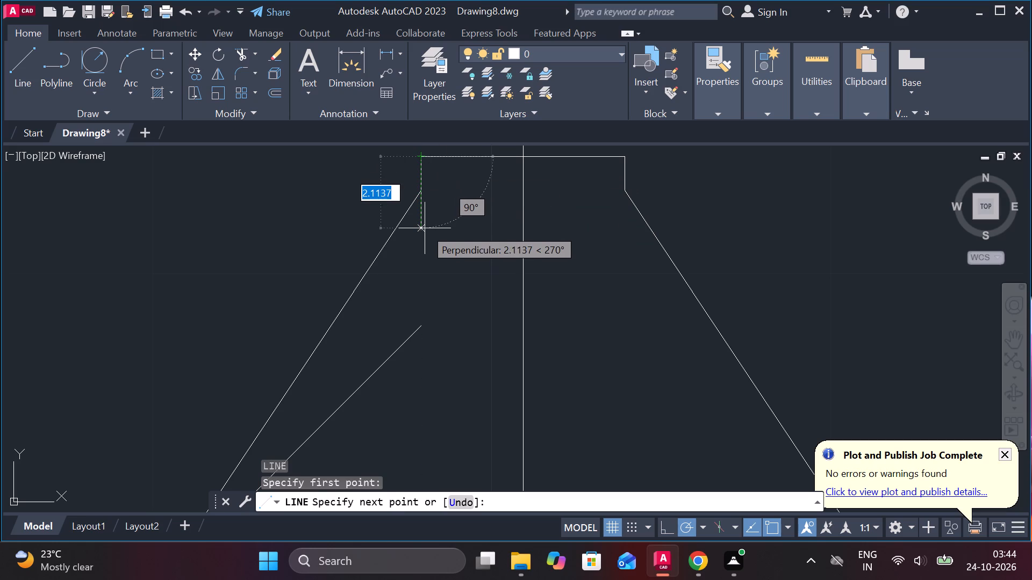
key("4")
key("Return")
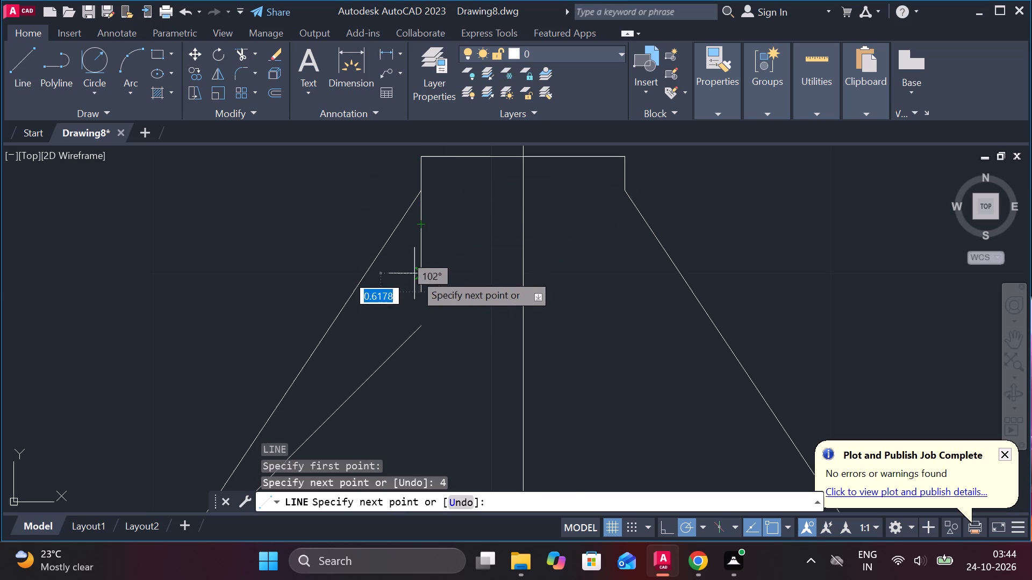
middle_click_drag(369, 317, 446, 261)
scroll(422, 292, "down", 2)
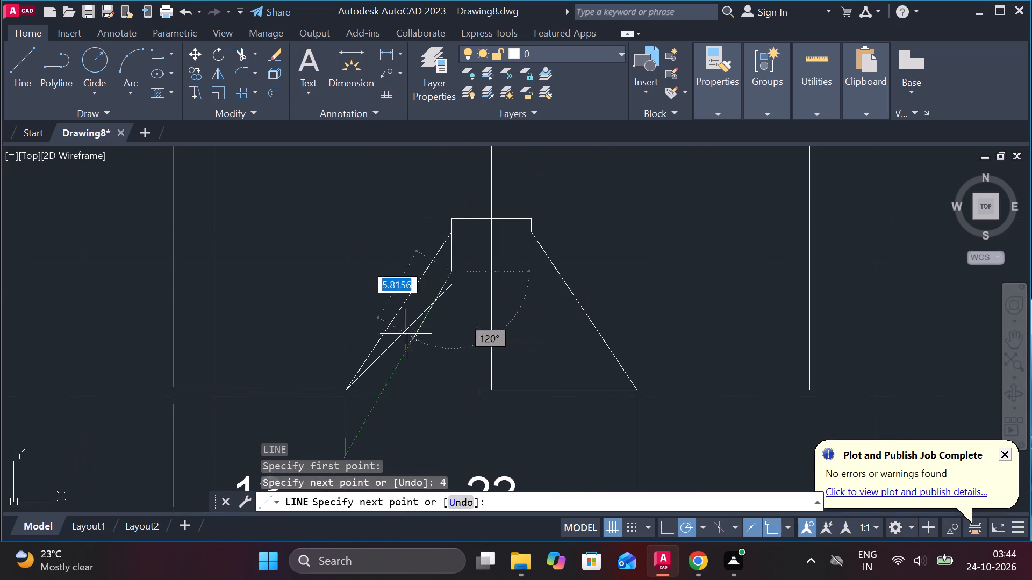
middle_click_drag(406, 336, 418, 306)
scroll(402, 316, "up", 3)
middle_click_drag(338, 369, 415, 224)
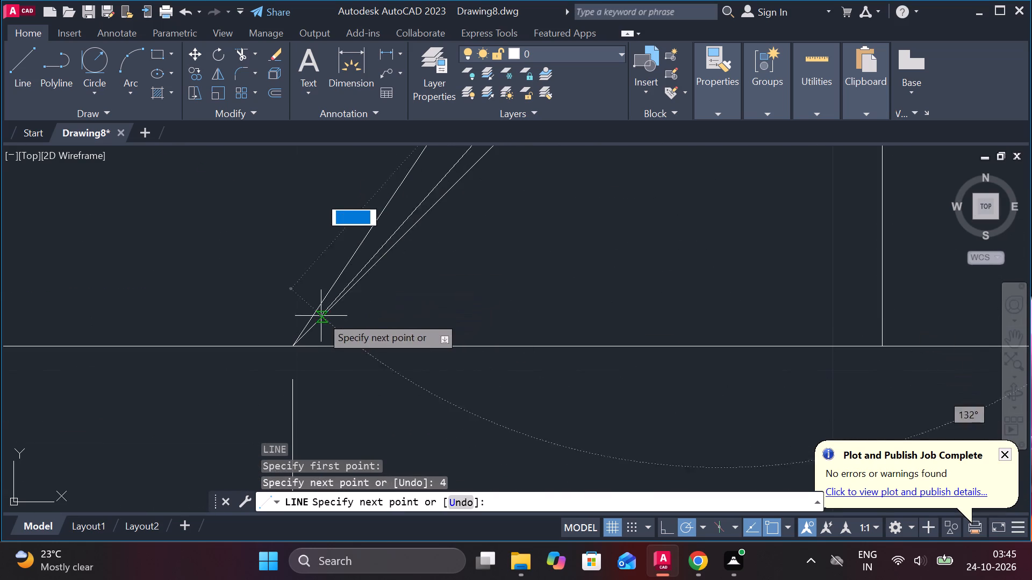
left_click(289, 342)
scroll(370, 303, "down", 3)
middle_click_drag(428, 277, 382, 345)
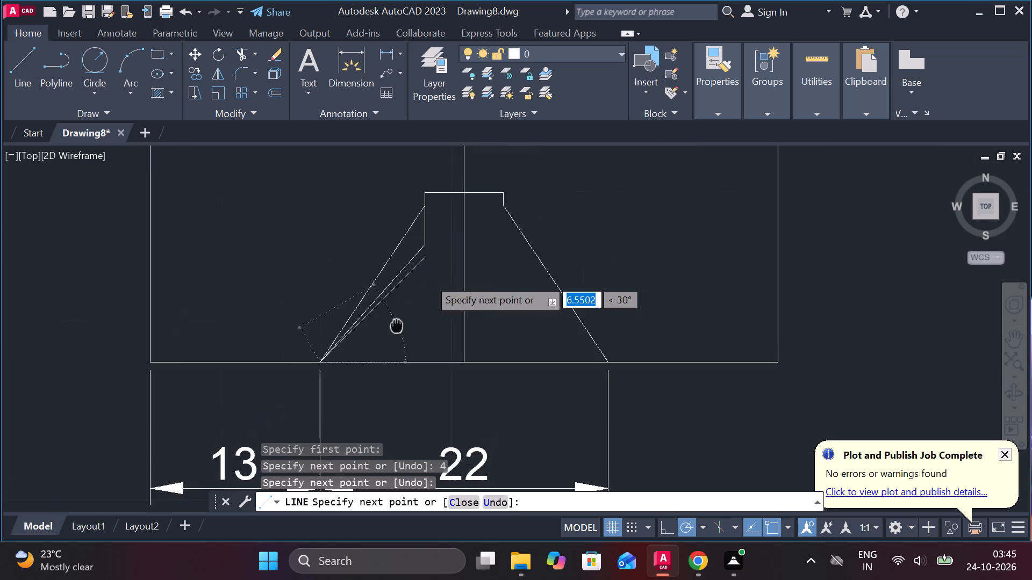
middle_click_drag(382, 345, 376, 356)
key("Escape")
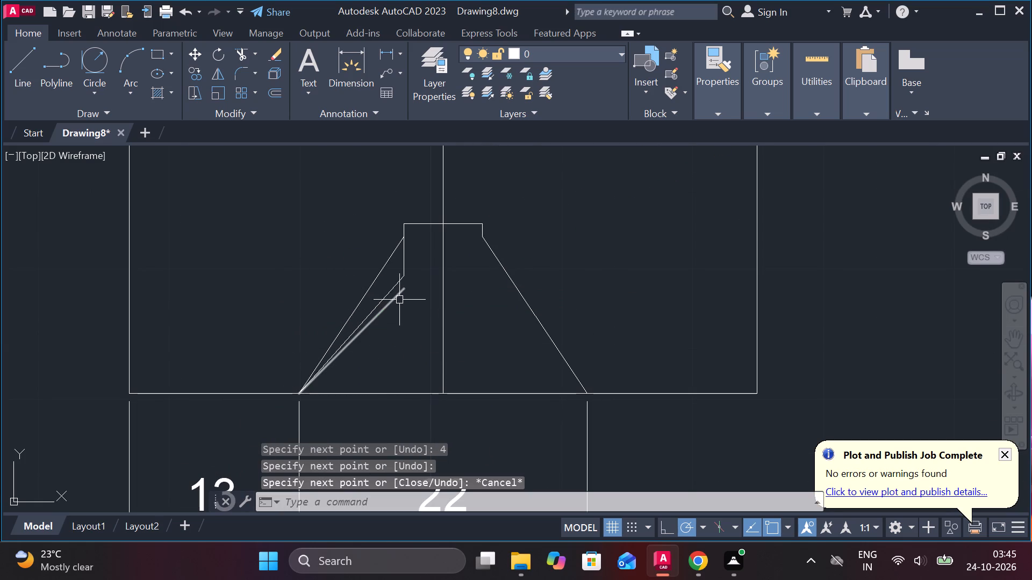
Erase the two old slanted lines on the left side, keeping the newly drawn one.
left_click(398, 299)
left_click(388, 268)
type("E")
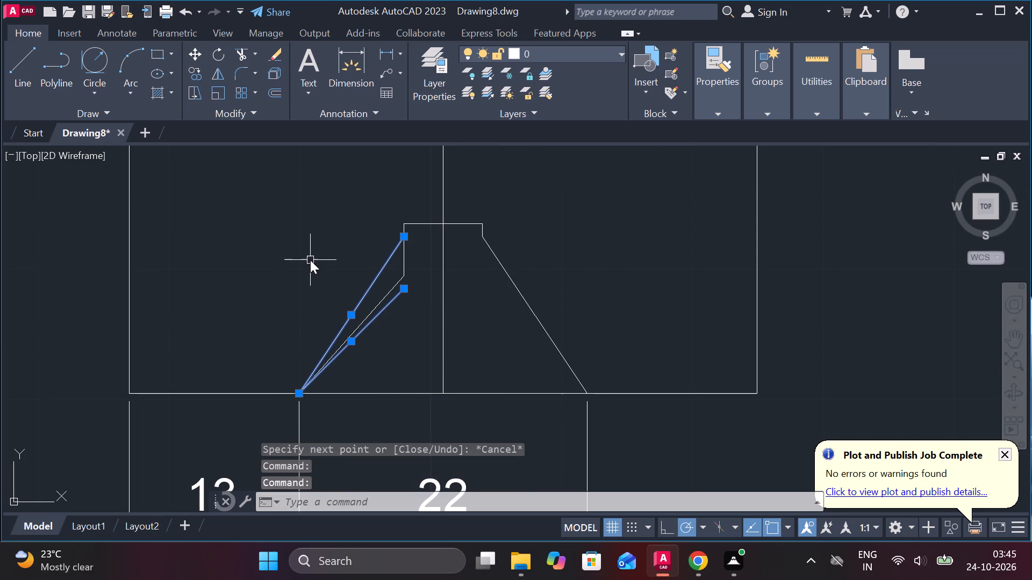
key("space")
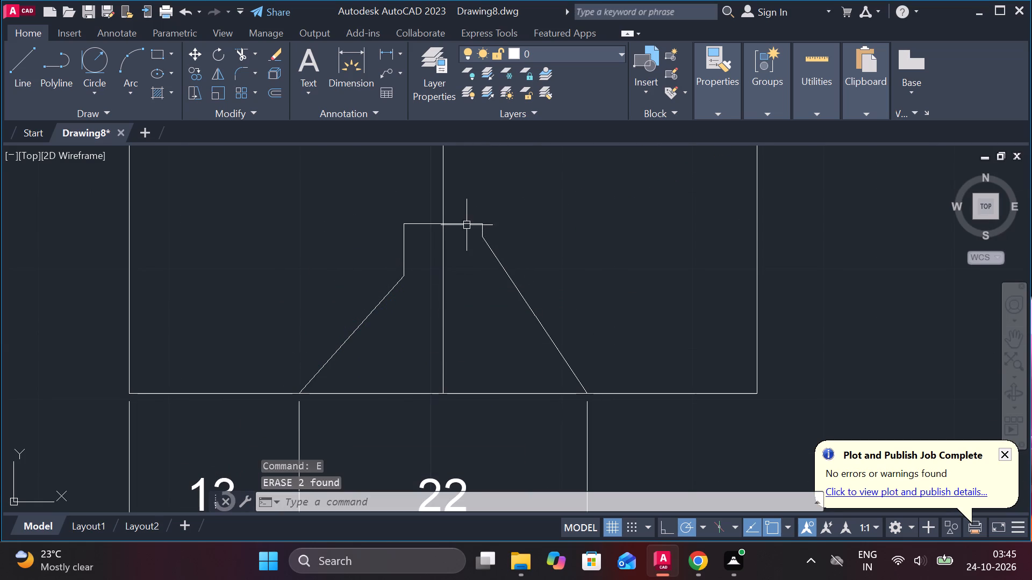
Erase the right half's neck polyline with its slanted side.
left_click(465, 223)
type("E")
key("space")
Join the three collinear segments along the left half of the bottom neck's top edge into one line.
left_click(425, 227)
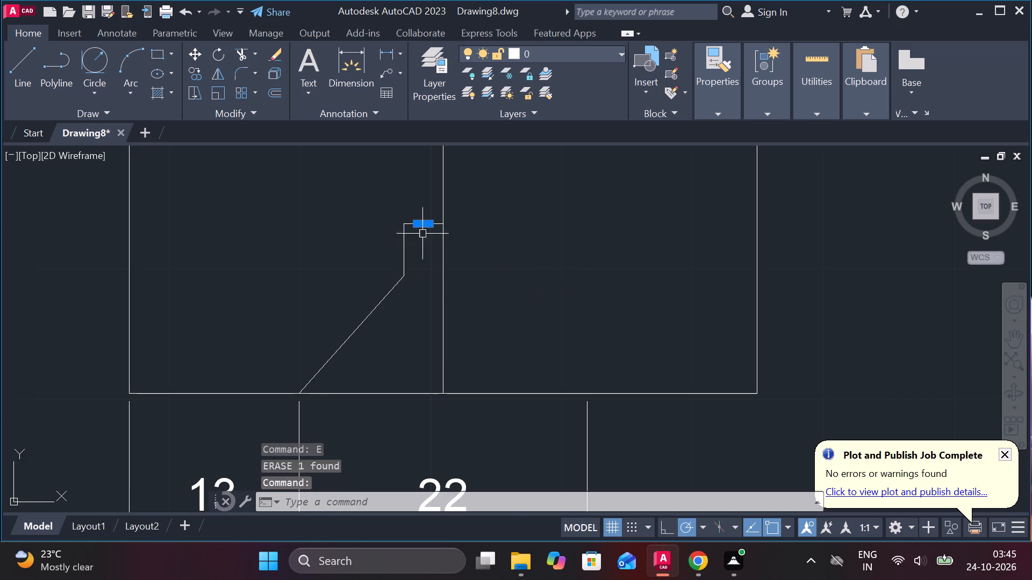
left_click(399, 252)
scroll(399, 241, "up", 3)
left_click(429, 179)
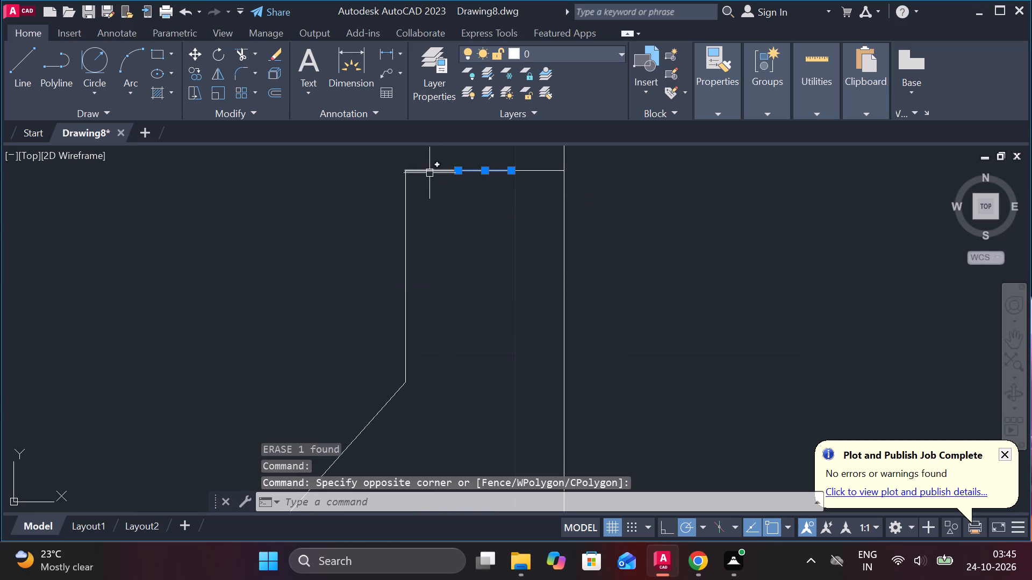
left_click(429, 171)
left_click(533, 171)
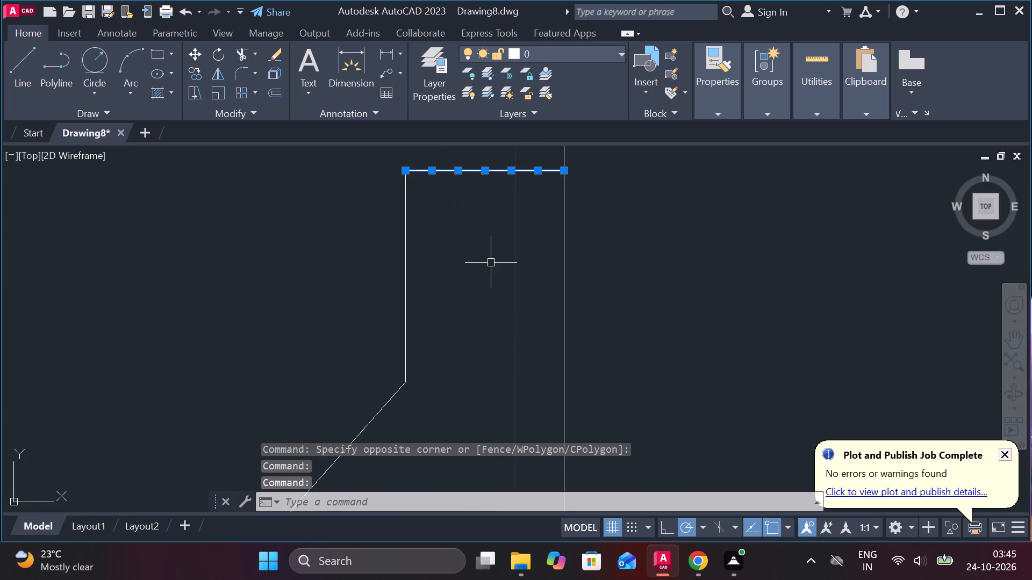
key("j")
key("Return")
Mirror the neck's left top edge, vertical side and slanted line about the vertical centre line, keeping the originals.
left_click(466, 172)
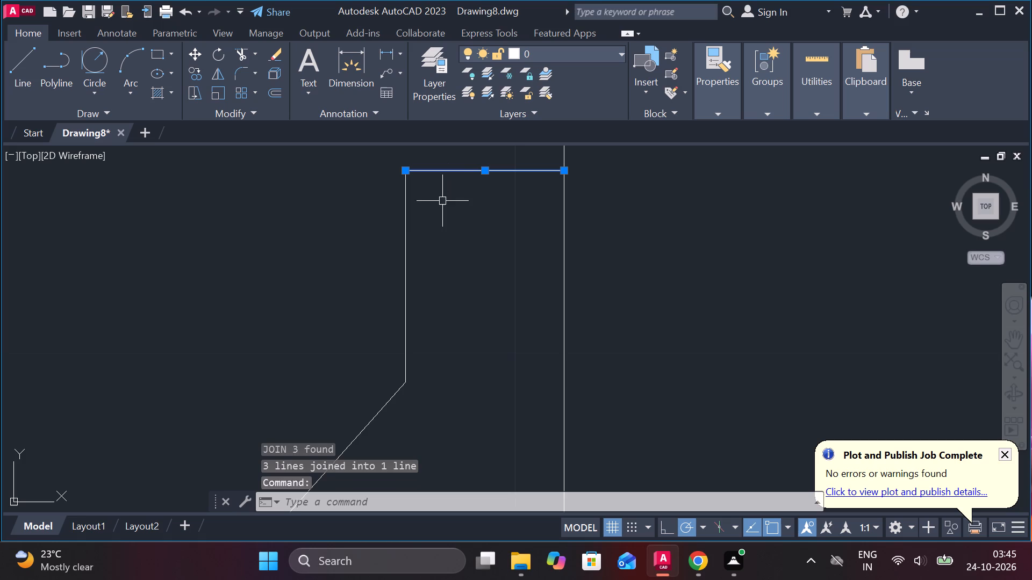
left_click(407, 250)
scroll(407, 265, "down", 2)
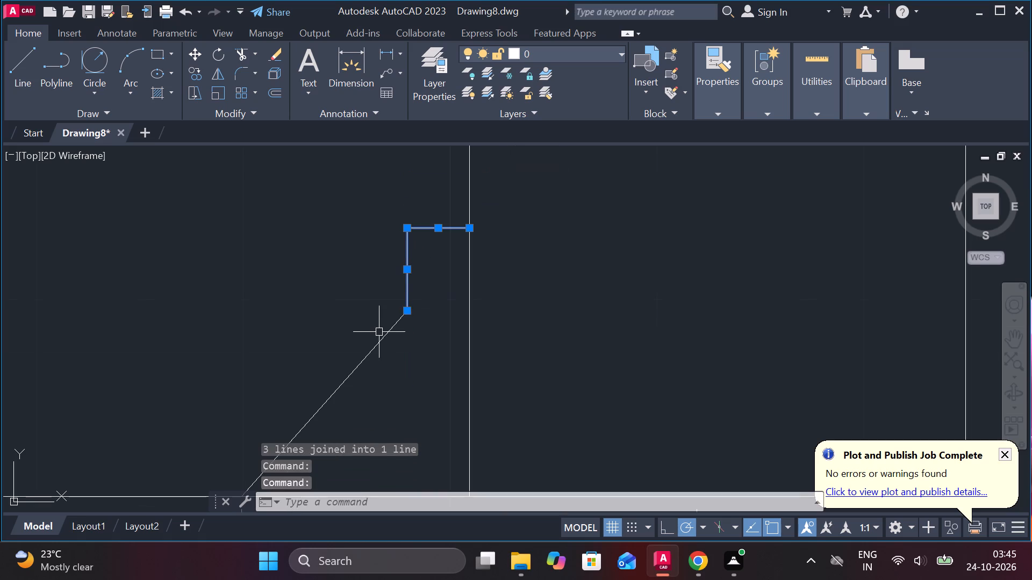
left_click(380, 339)
scroll(477, 346, "down", 2)
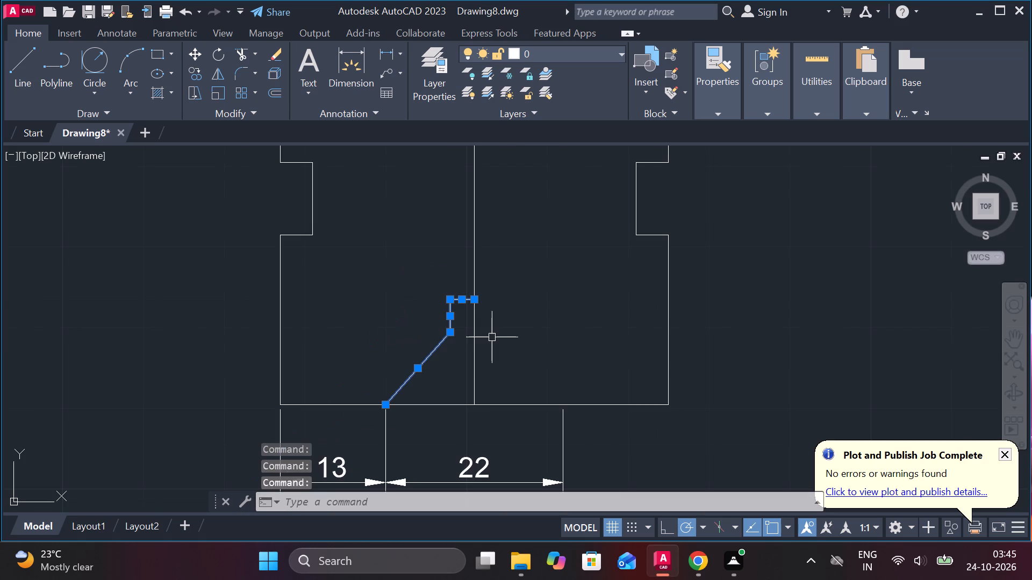
type("MI")
key("Return")
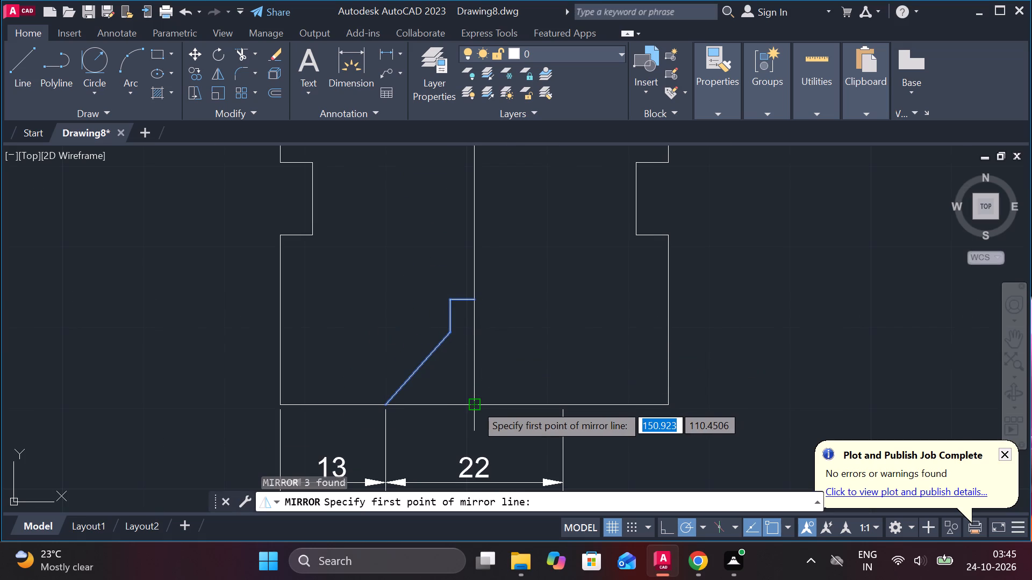
left_click(475, 404)
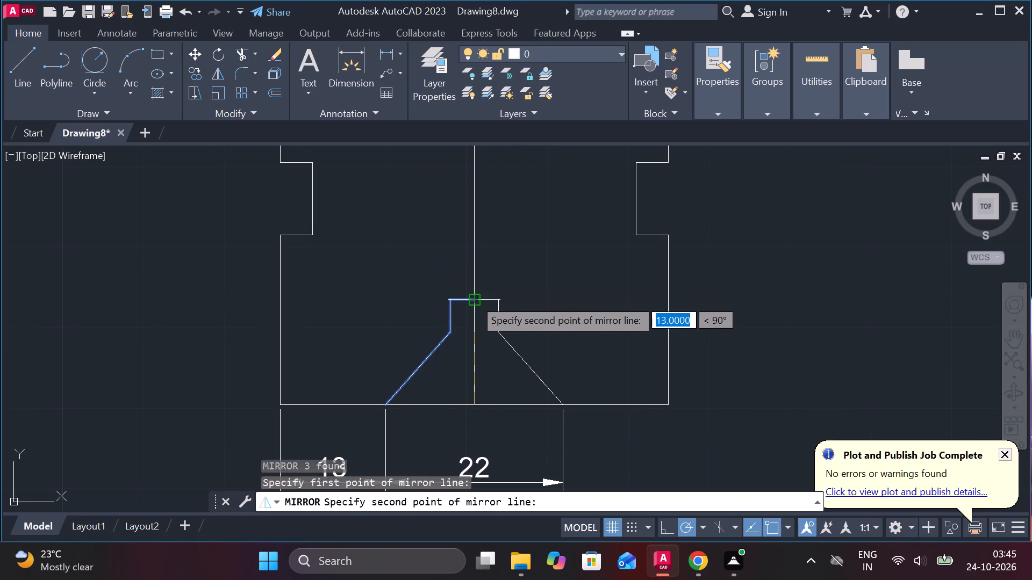
left_click(474, 299)
left_click_drag(510, 358, 474, 299)
Join both halves of the bottom neck, including top edges, vertical sides and slanted lines, into one polyline.
scroll(503, 280, "down", 3)
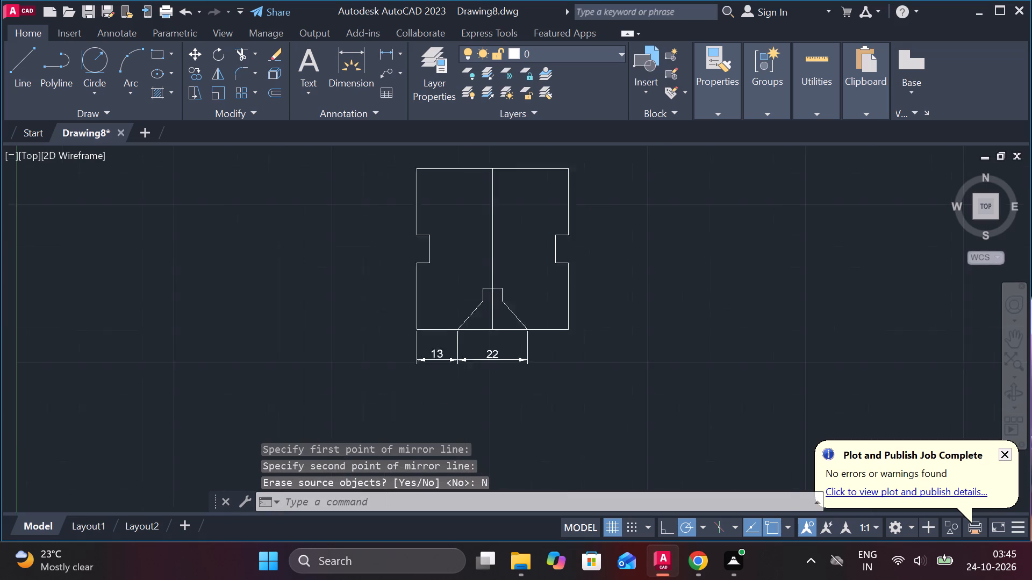
scroll(518, 298, "up", 3)
left_click(506, 340)
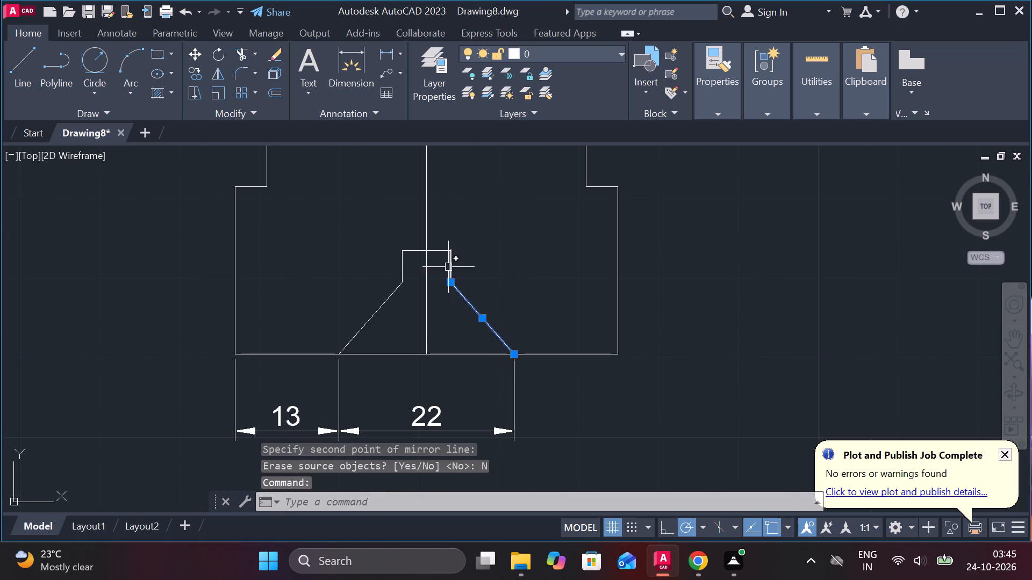
left_click(448, 267)
left_click(443, 256)
left_click(443, 256)
left_click(446, 244)
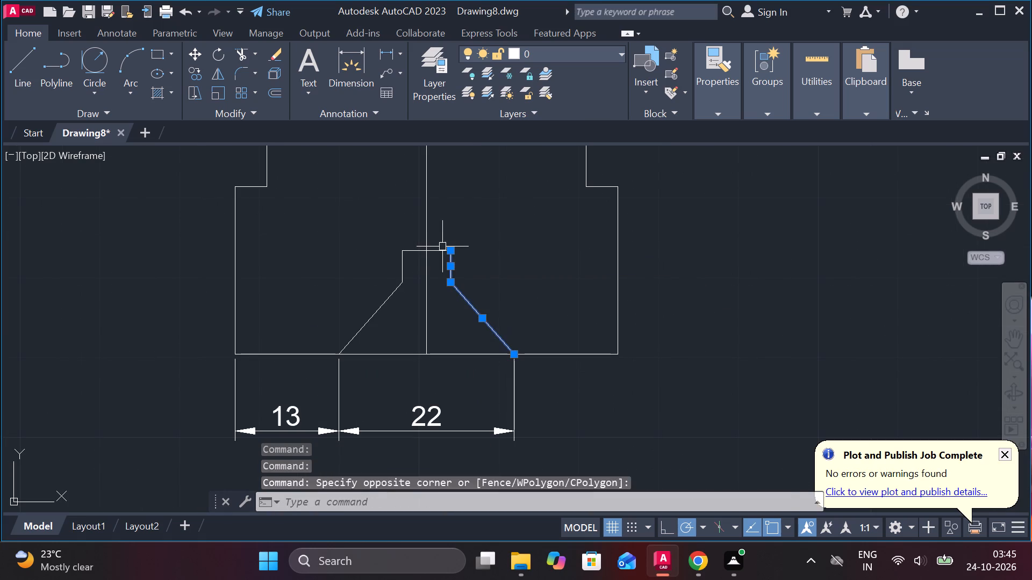
left_click(440, 248)
left_click(407, 249)
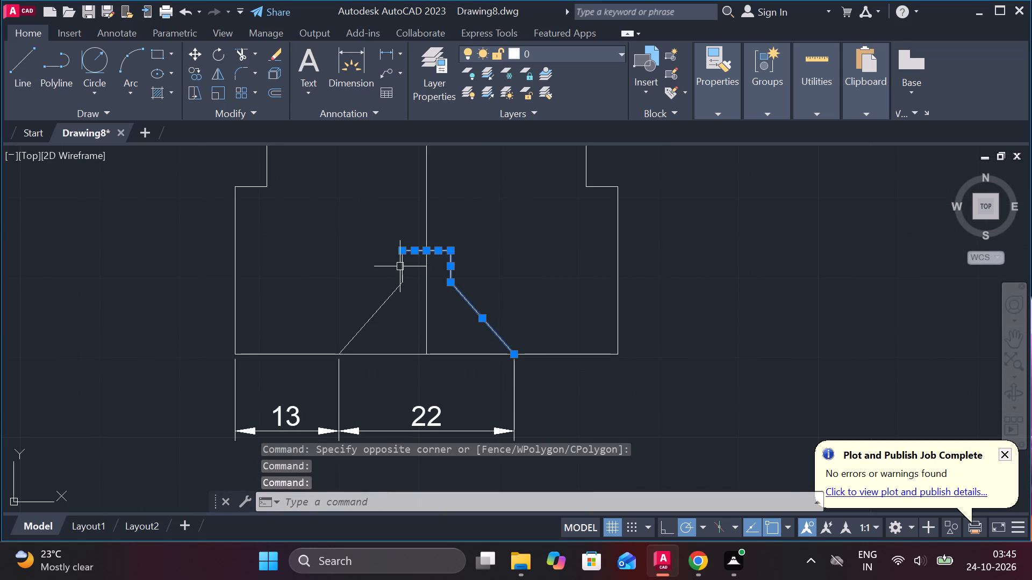
left_click(400, 266)
left_click(393, 294)
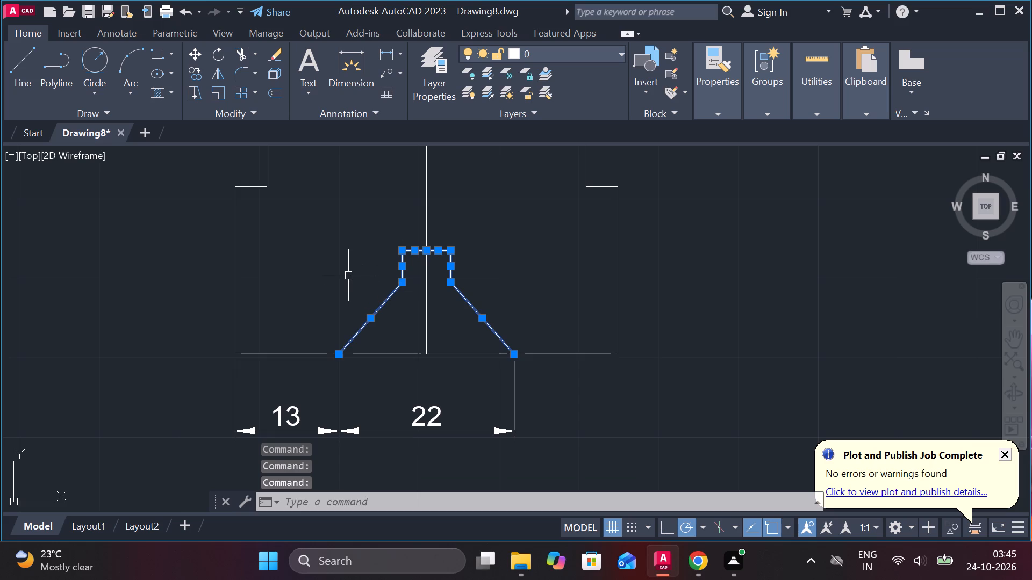
key("j")
key("Return")
Mirror the bottom neck polyline to the outline's top edge about the horizontal line through the side notches' midpoints, keeping the original.
left_click(489, 327)
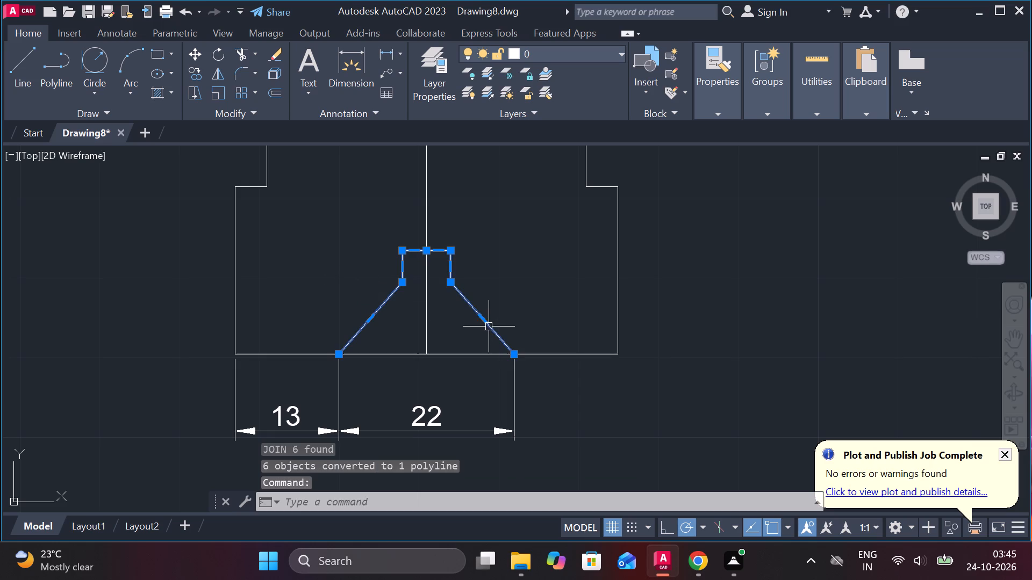
type("MI")
key("Return")
scroll(483, 314, "down", 1)
middle_click_drag(483, 308, 487, 379)
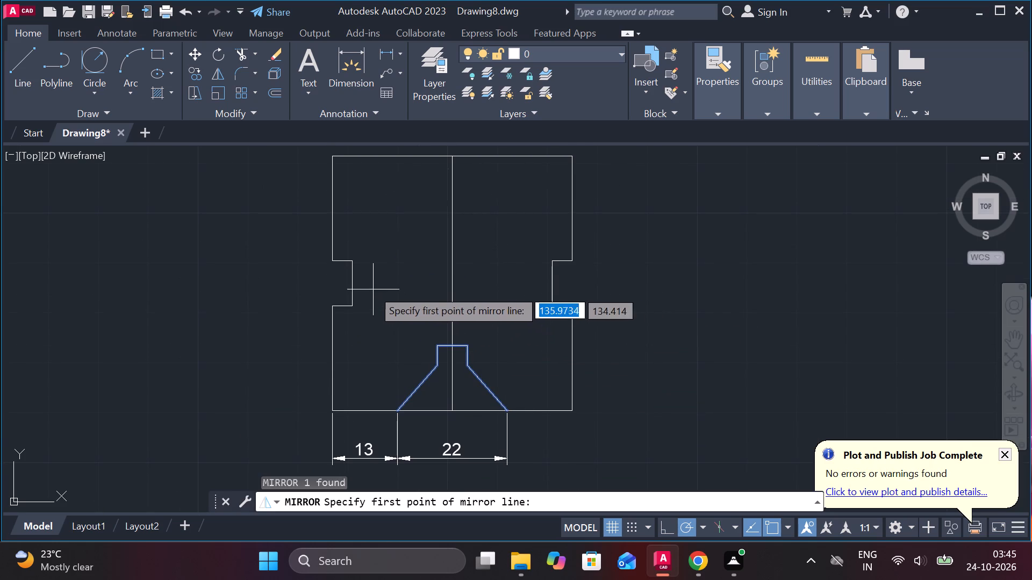
left_click(348, 282)
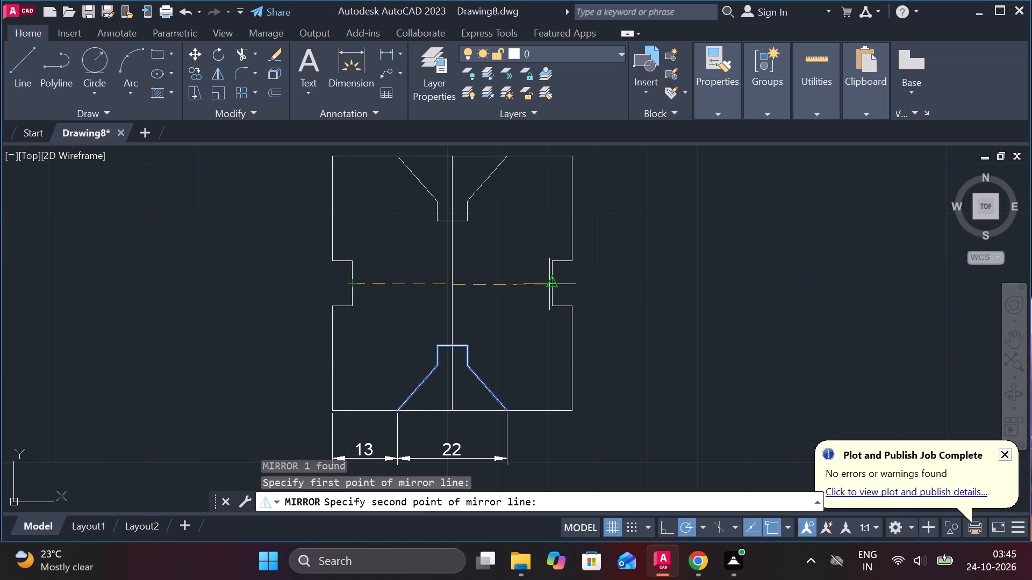
left_click(549, 284)
left_click_drag(576, 340, 549, 284)
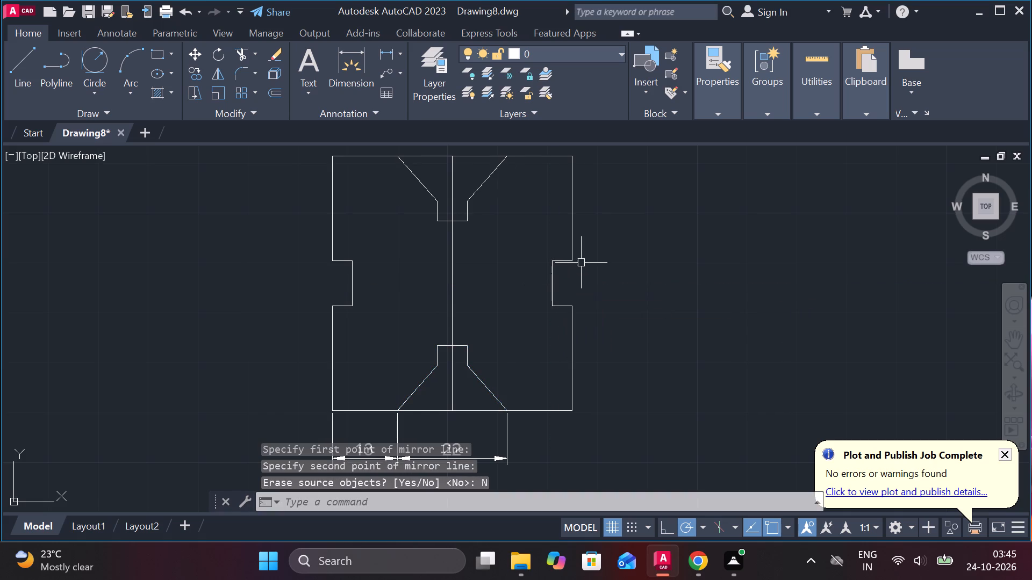
key("Escape")
Load the CENTER linetype from acadiso.lin into the drawing.
left_click(454, 258)
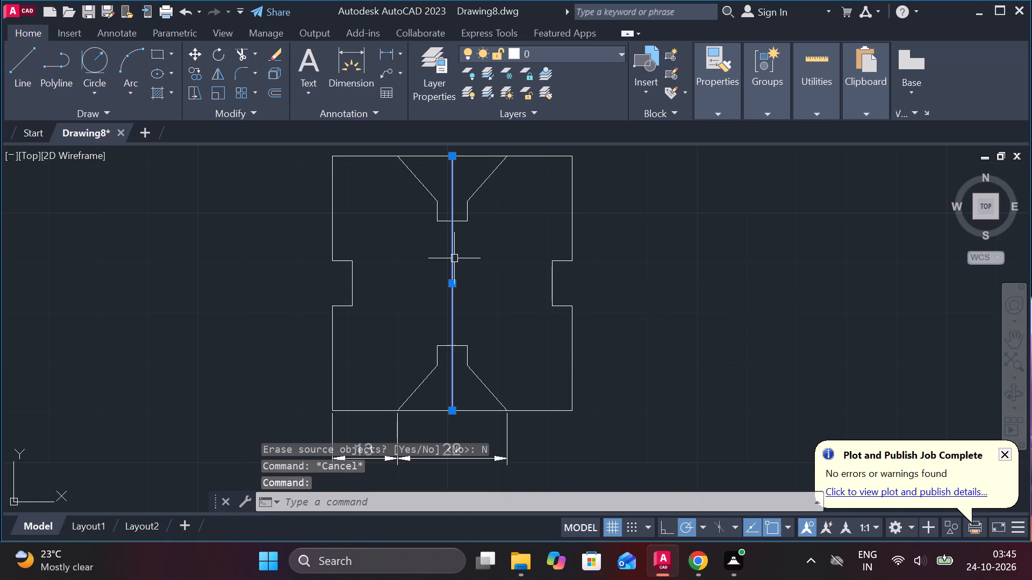
key("Escape")
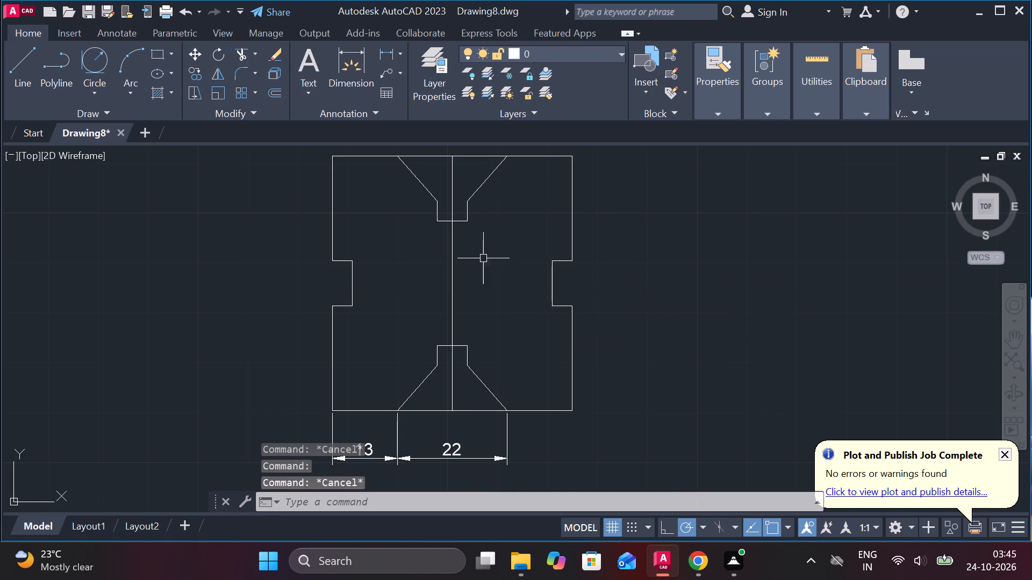
left_click(725, 114)
left_click(794, 172)
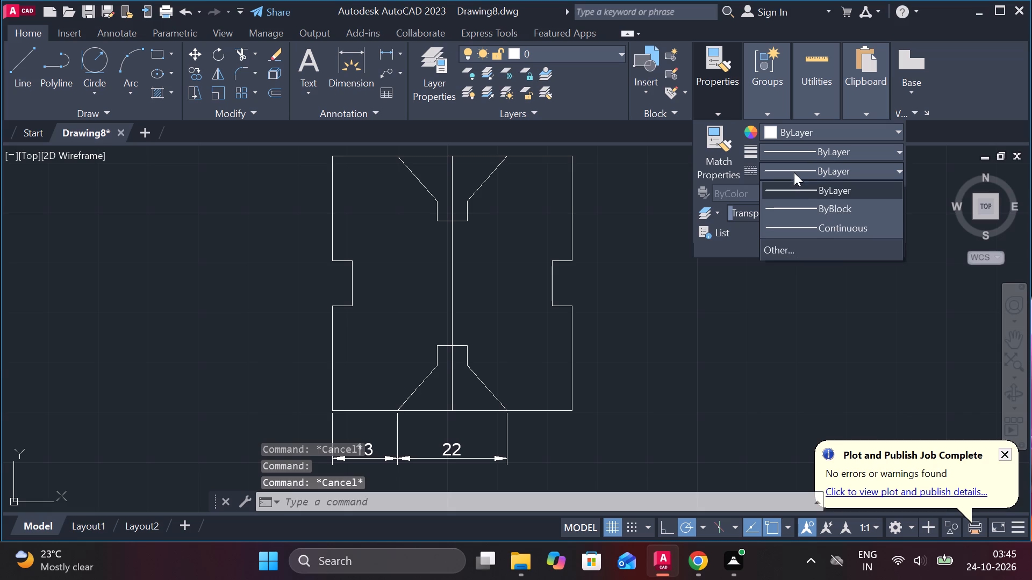
left_click(792, 242)
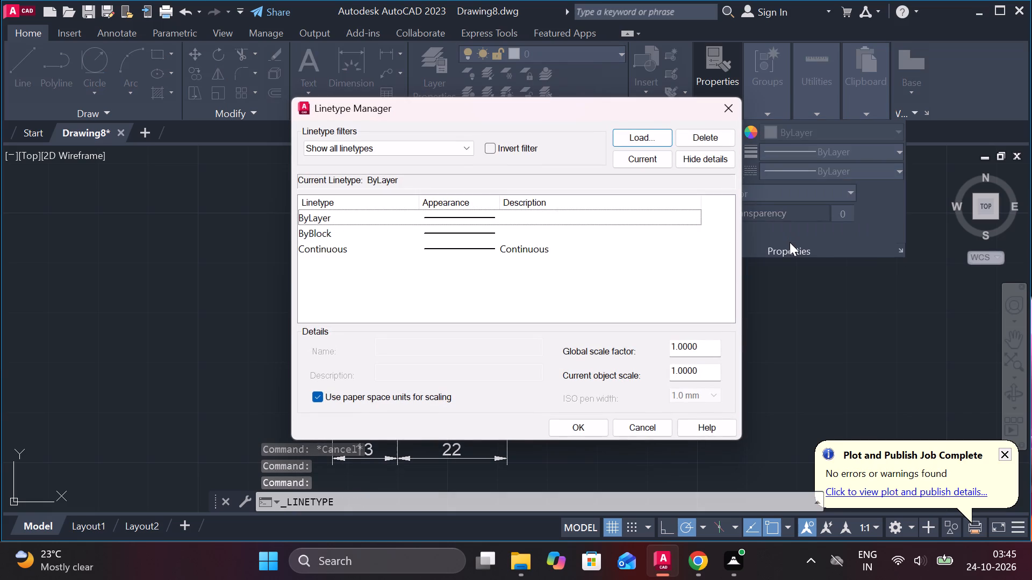
left_click(620, 135)
scroll(426, 279, "down", 2)
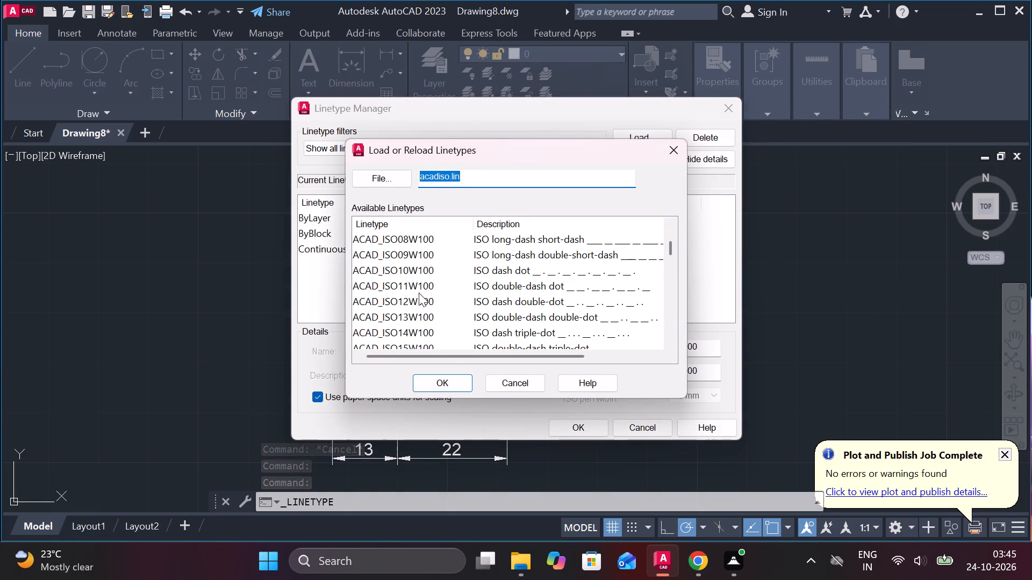
scroll(411, 299, "down", 3)
left_click(389, 285)
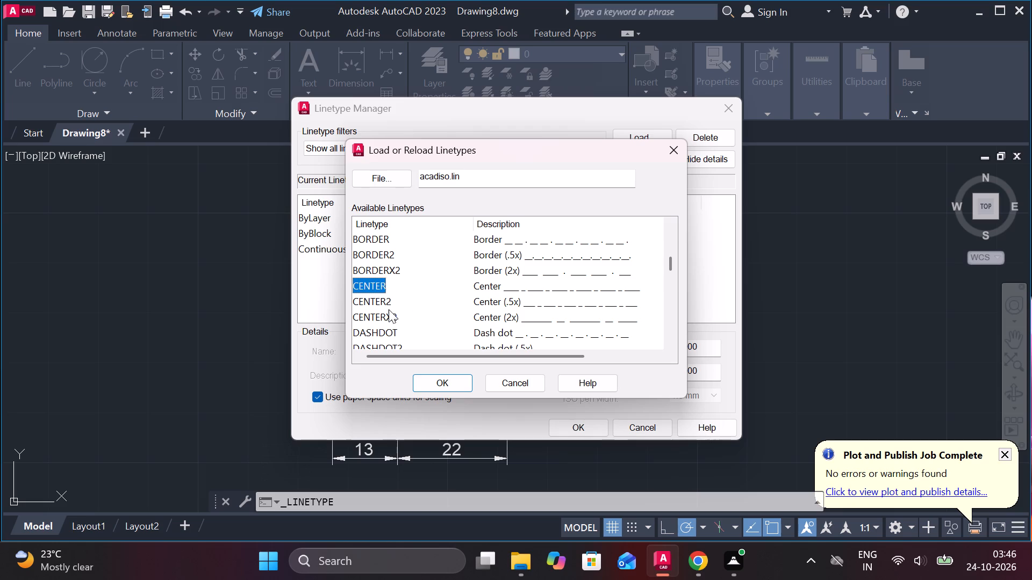
left_click(433, 385)
Load the DASHED linetype from acadiso.lin into the drawing.
left_click(649, 133)
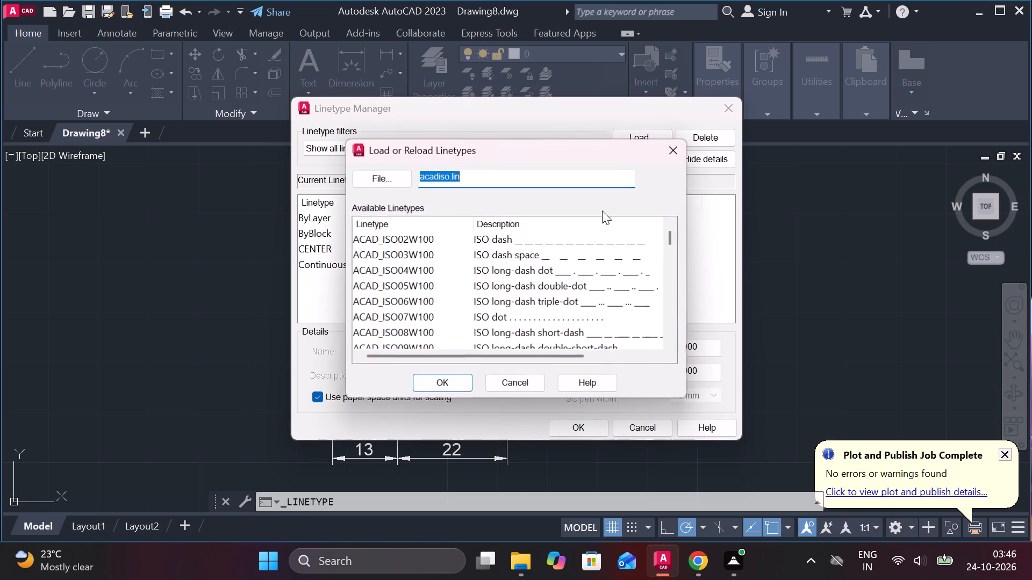
scroll(433, 264, "down", 6)
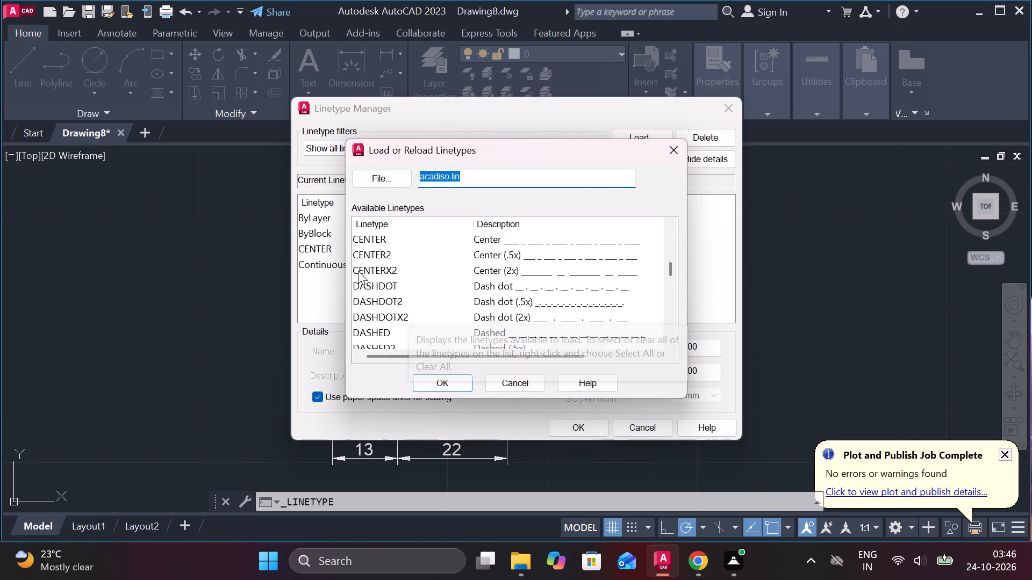
left_click(375, 331)
left_click(435, 378)
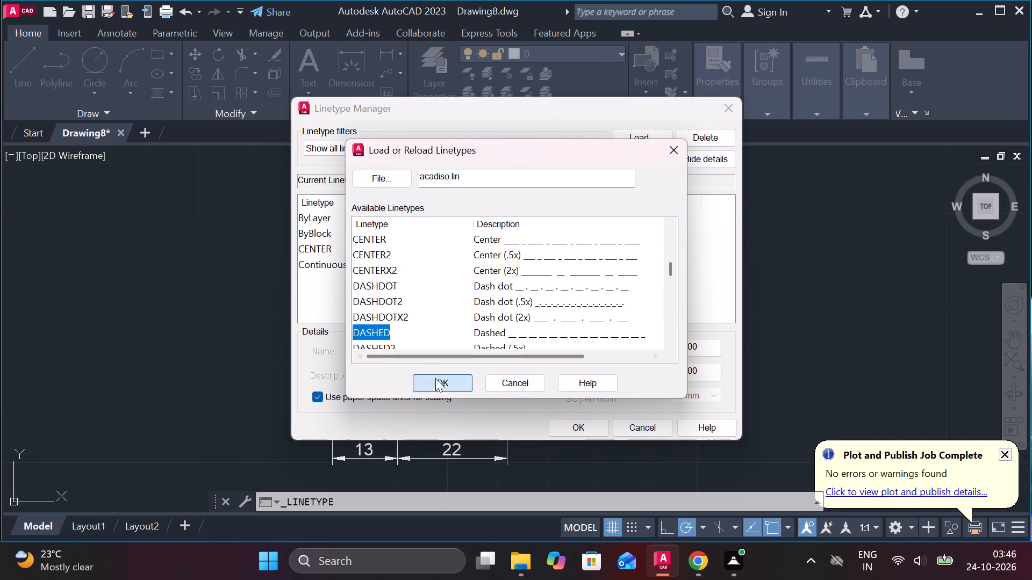
Set both the global linetype scale factor and the current object scale to 0.6.
left_click_drag(711, 347, 648, 347)
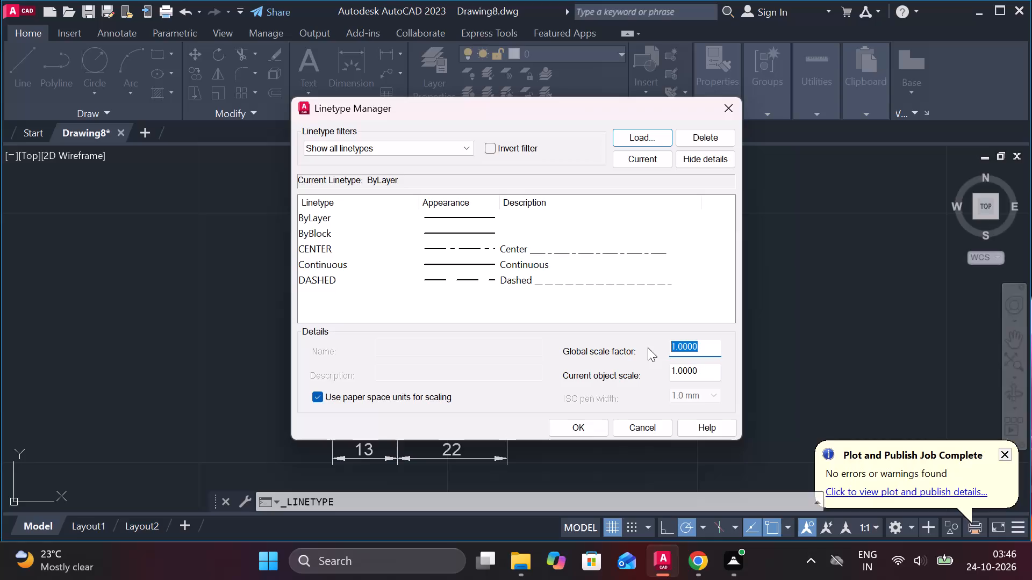
type(".6")
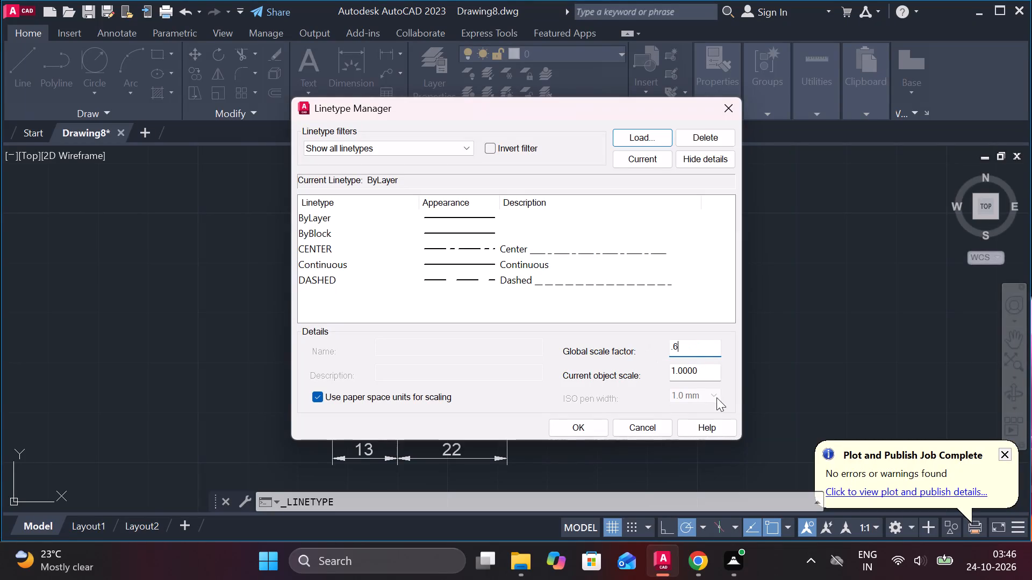
left_click_drag(711, 374, 623, 365)
type(".6")
left_click(580, 424)
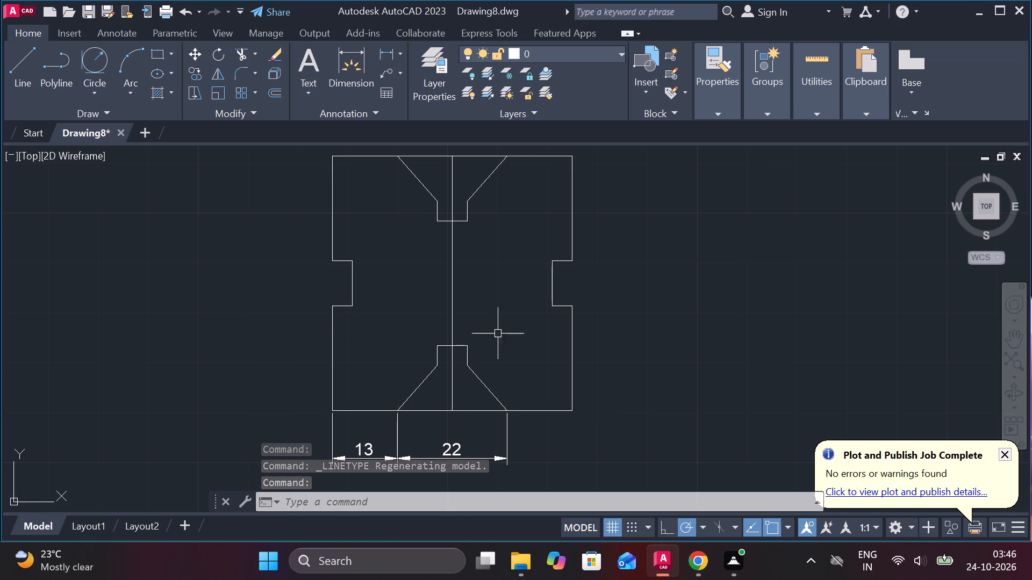
Change the linetype of the outline's vertical middle line to CENTER.
left_click(455, 261)
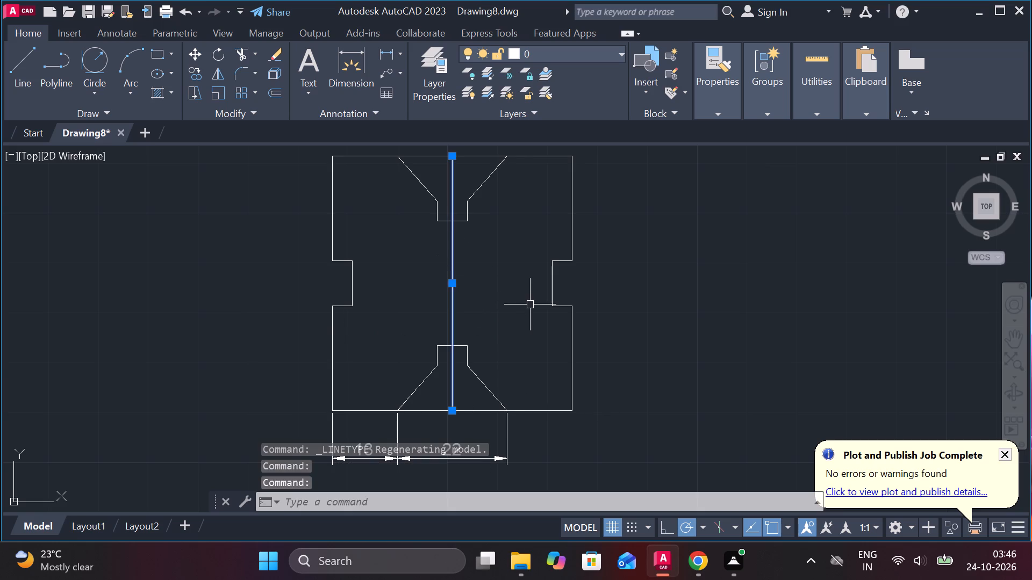
left_click(722, 111)
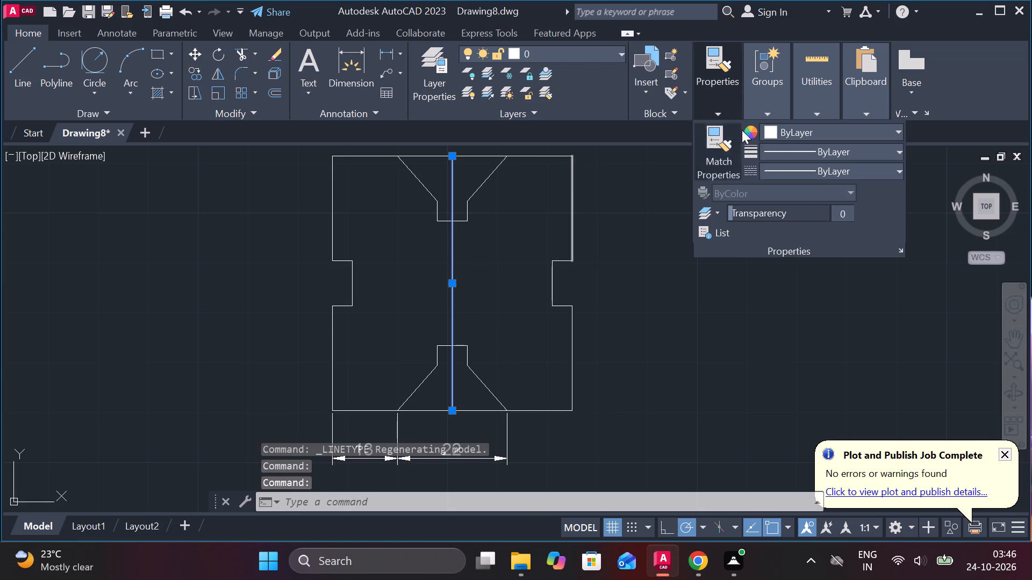
left_click(786, 162)
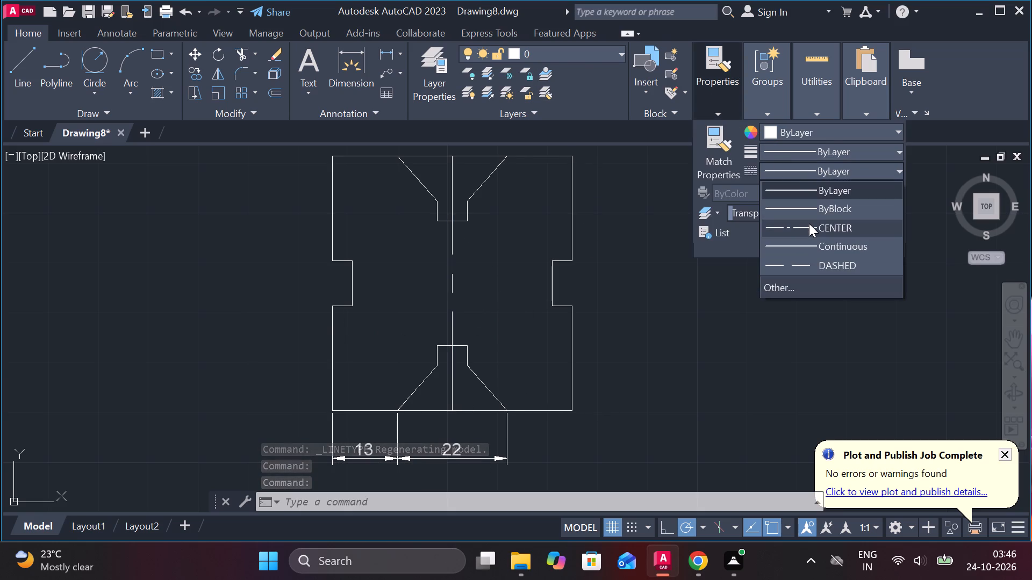
left_click(809, 223)
key("Escape")
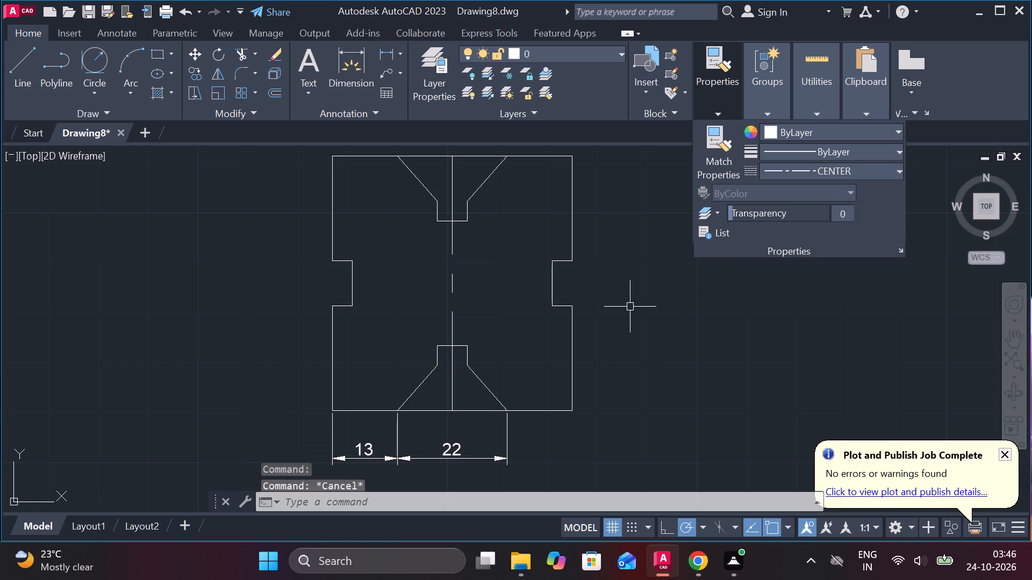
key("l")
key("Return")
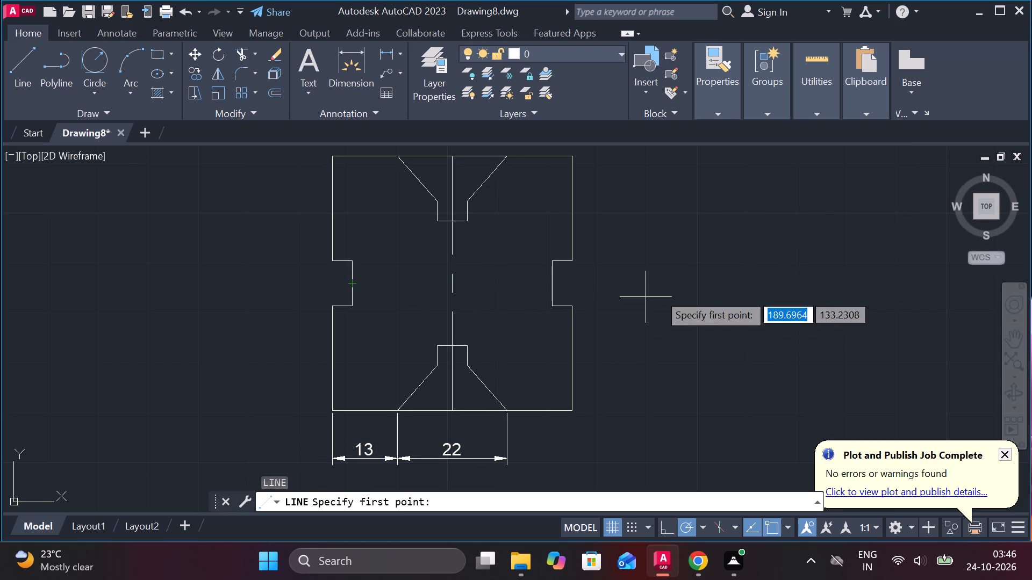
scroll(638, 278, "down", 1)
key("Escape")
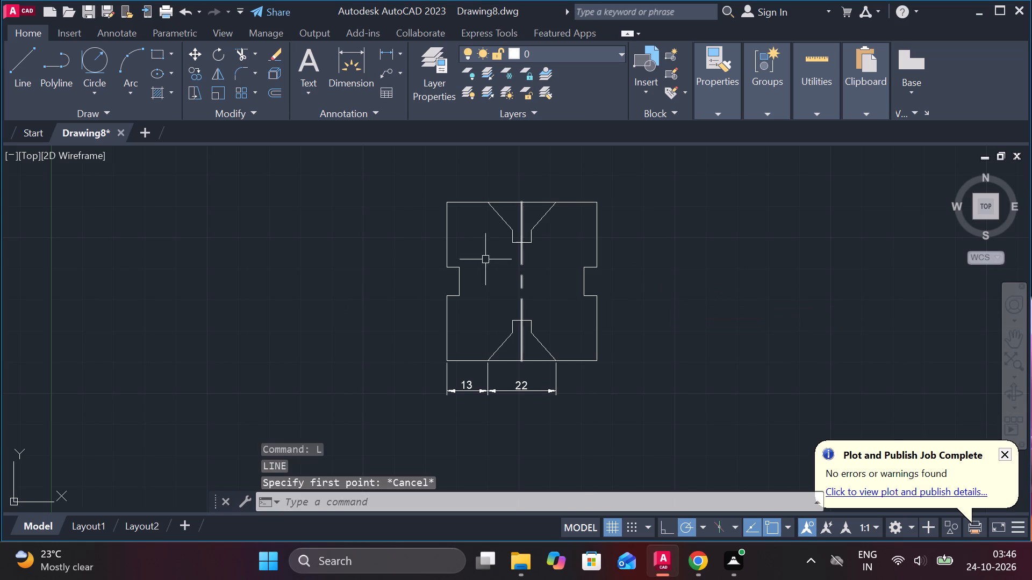
Copy the complete notched outline with its centre line and dimensions to the empty area left of the original.
left_click(434, 190)
left_click(641, 397)
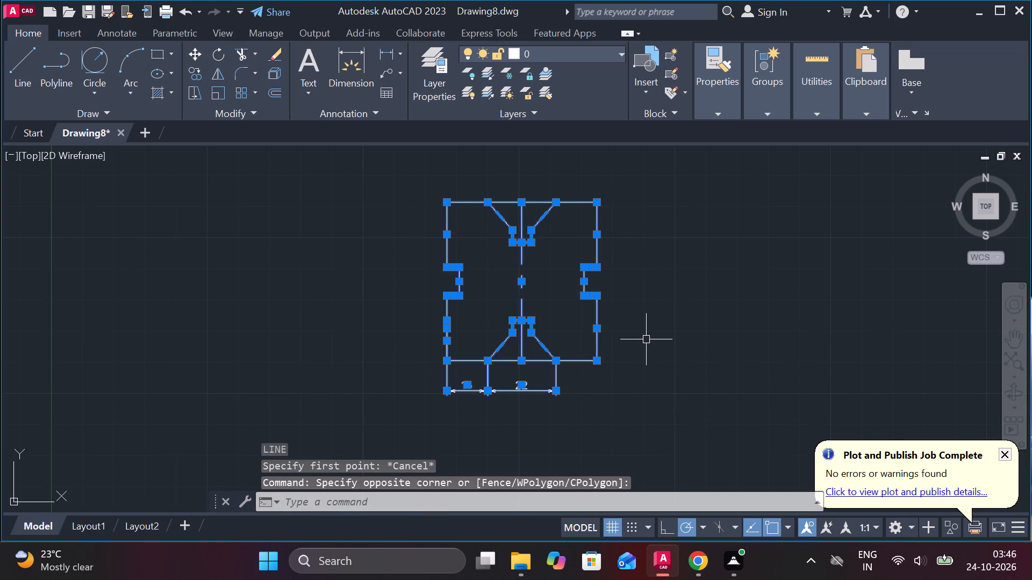
type("CO")
key("Return")
left_click(661, 343)
scroll(685, 355, "down", 3)
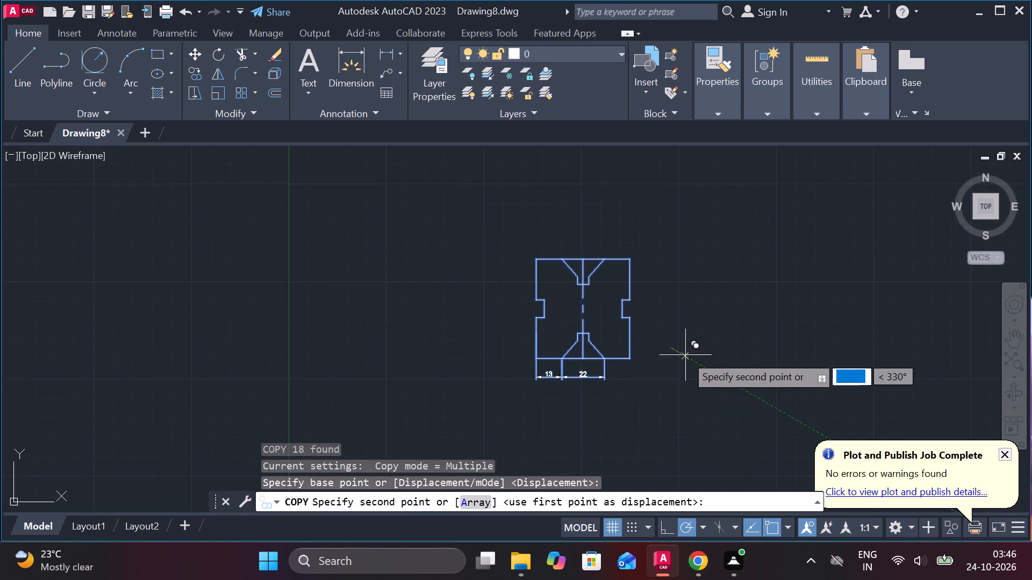
left_click(283, 305)
key("Escape")
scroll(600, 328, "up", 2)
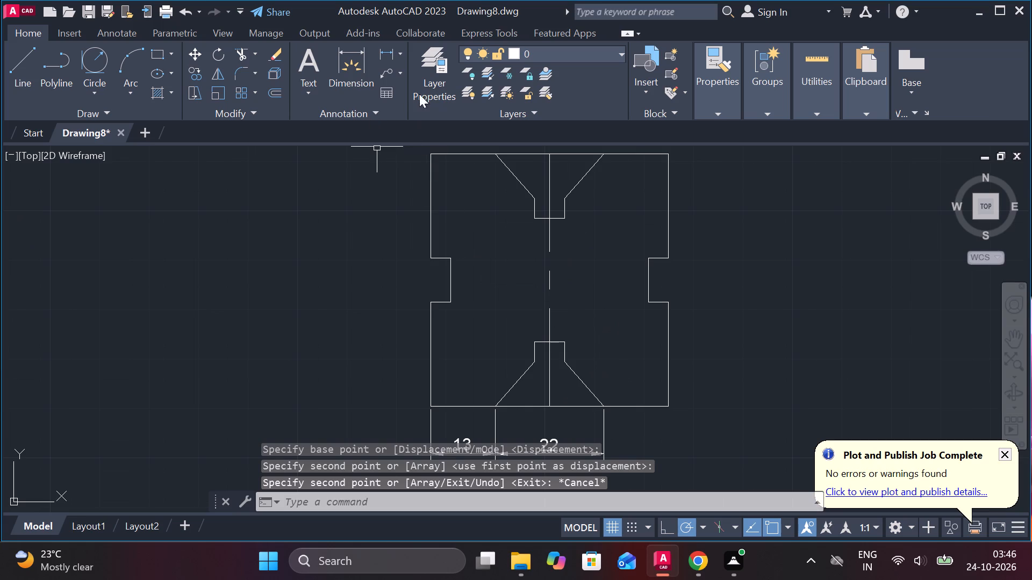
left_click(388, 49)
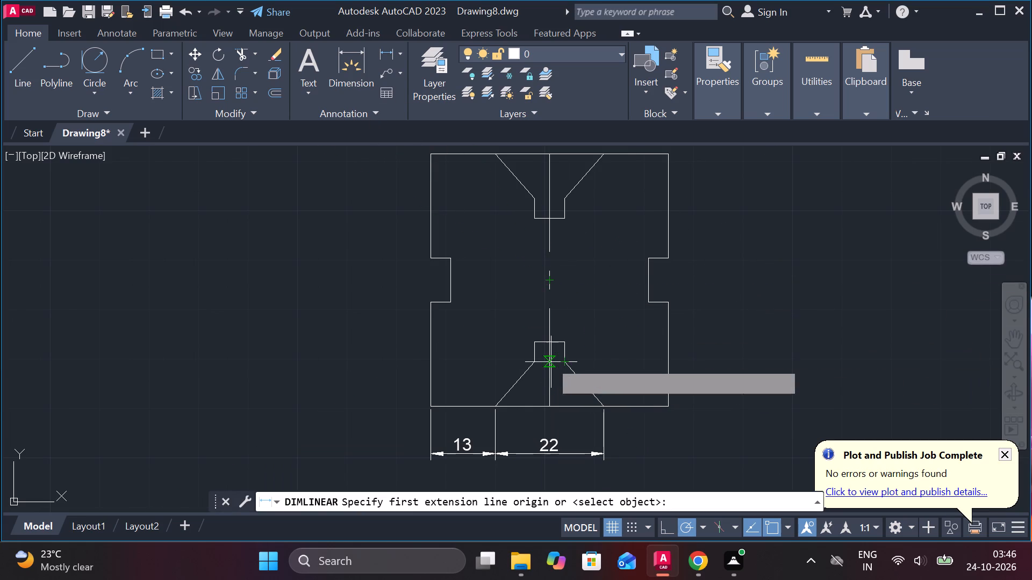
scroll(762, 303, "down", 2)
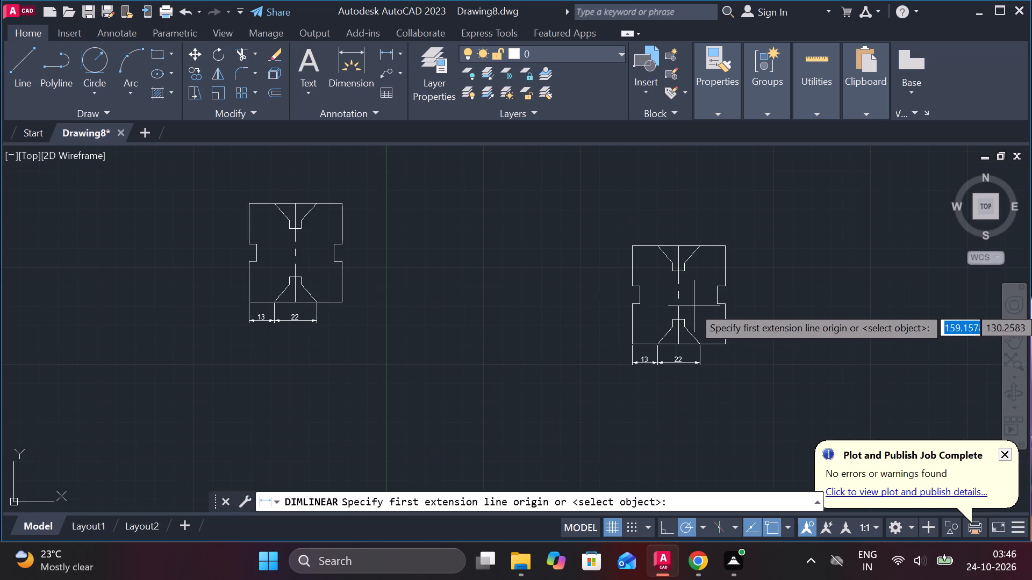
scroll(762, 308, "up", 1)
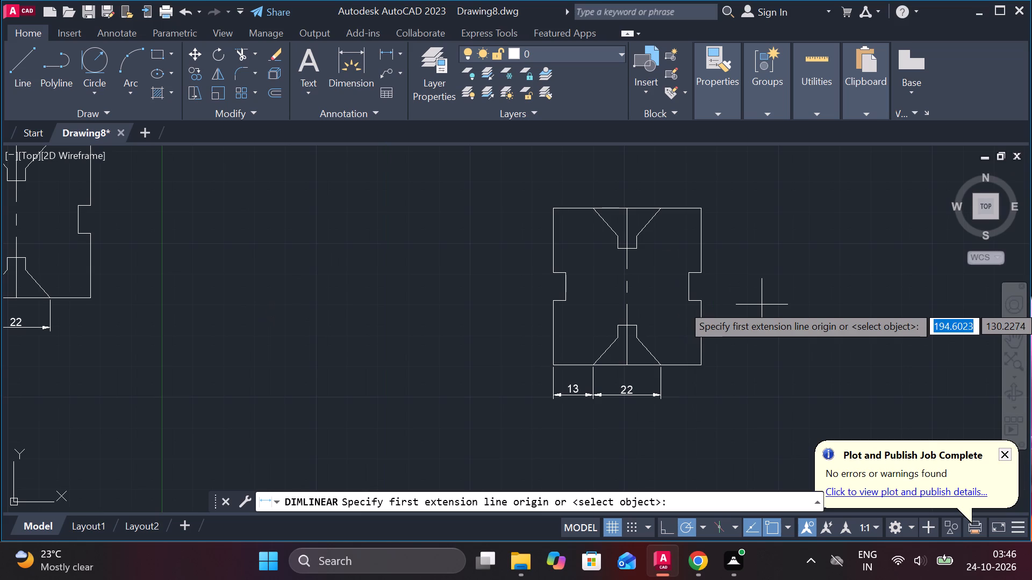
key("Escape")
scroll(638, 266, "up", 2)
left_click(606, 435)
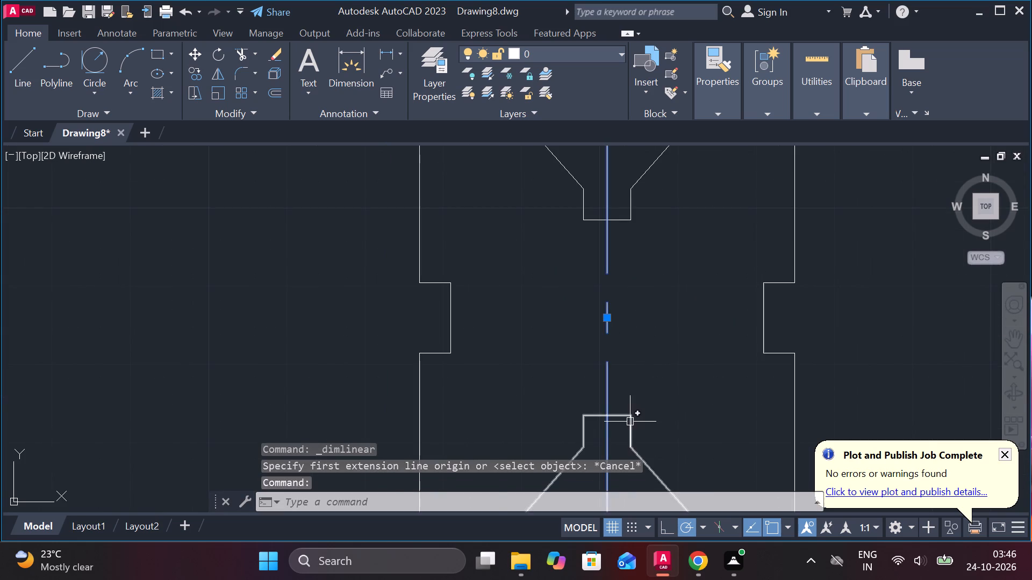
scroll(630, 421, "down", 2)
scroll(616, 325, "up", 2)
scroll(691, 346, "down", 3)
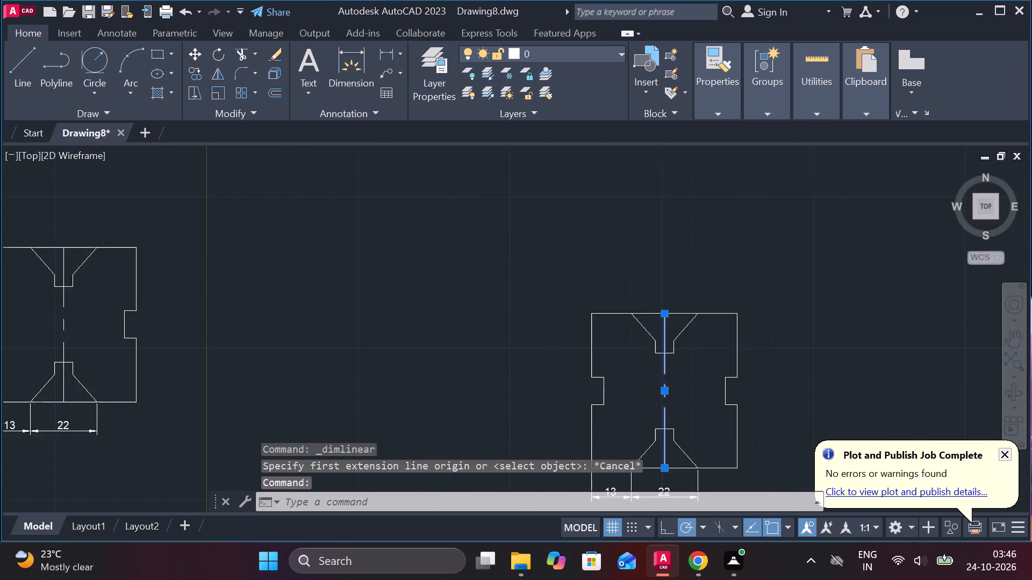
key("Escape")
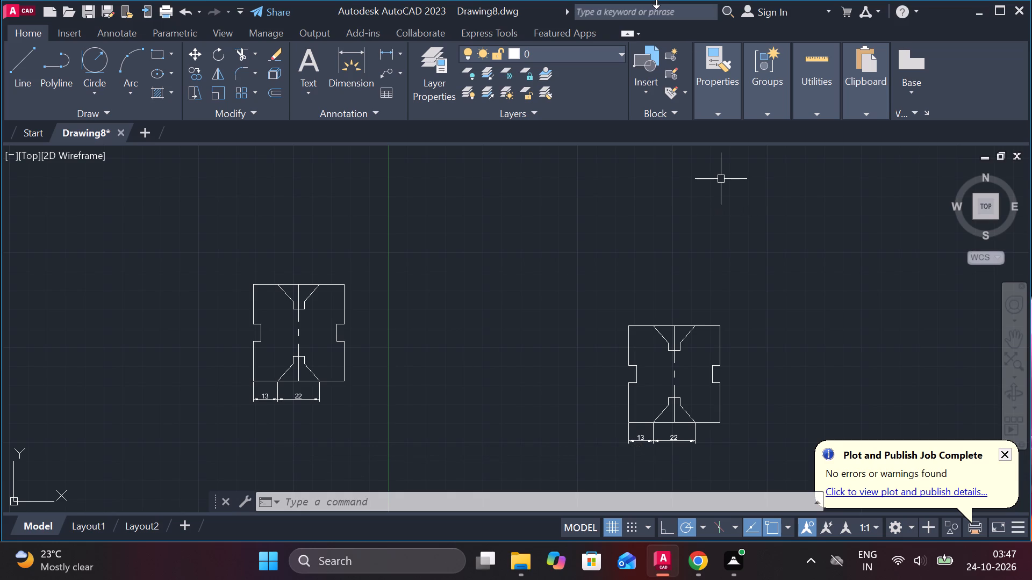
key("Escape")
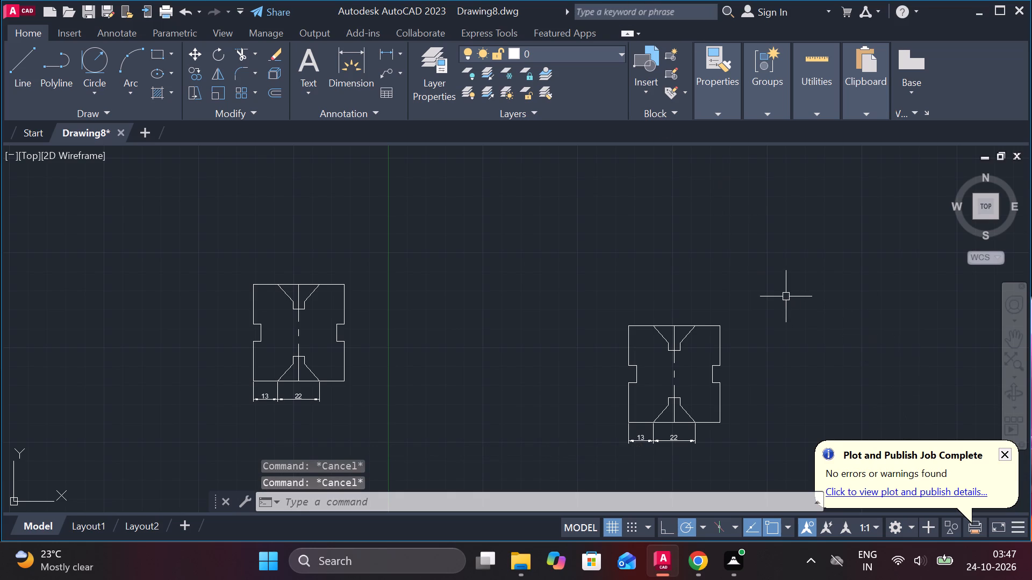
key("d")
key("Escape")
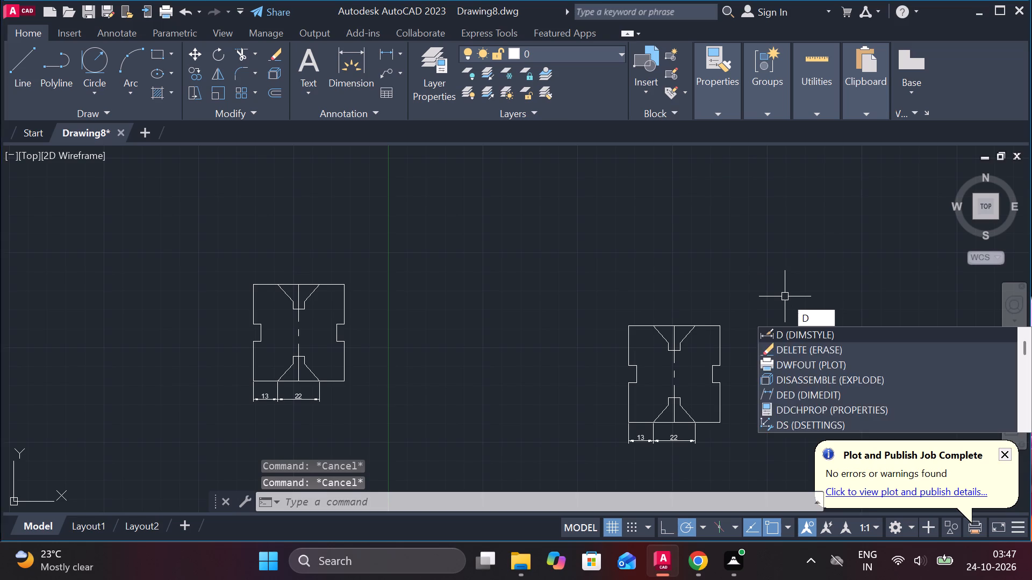
Set both the global linetype scale factor and the current object scale to 0.4.
left_click(719, 117)
left_click(797, 166)
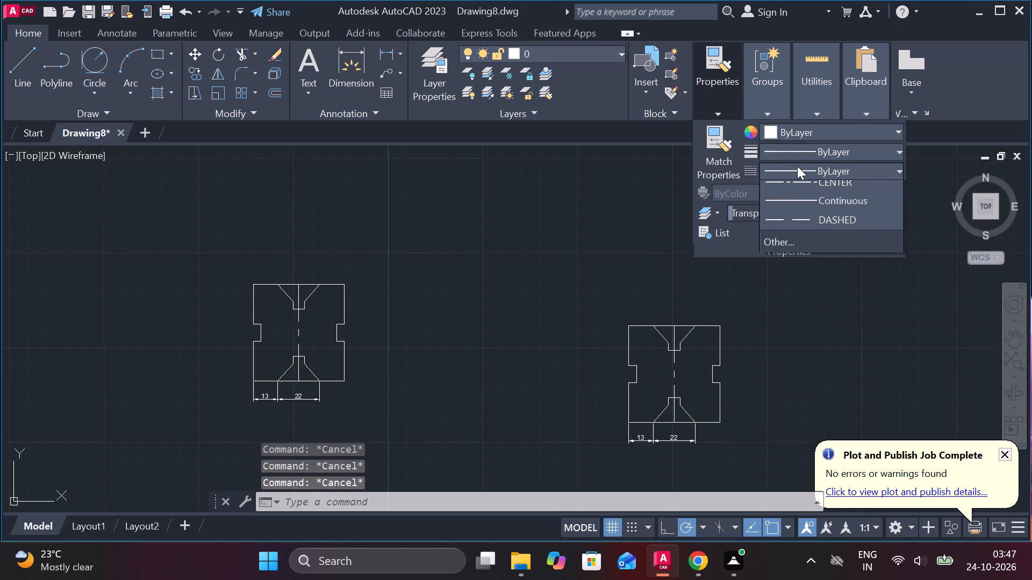
left_click(823, 289)
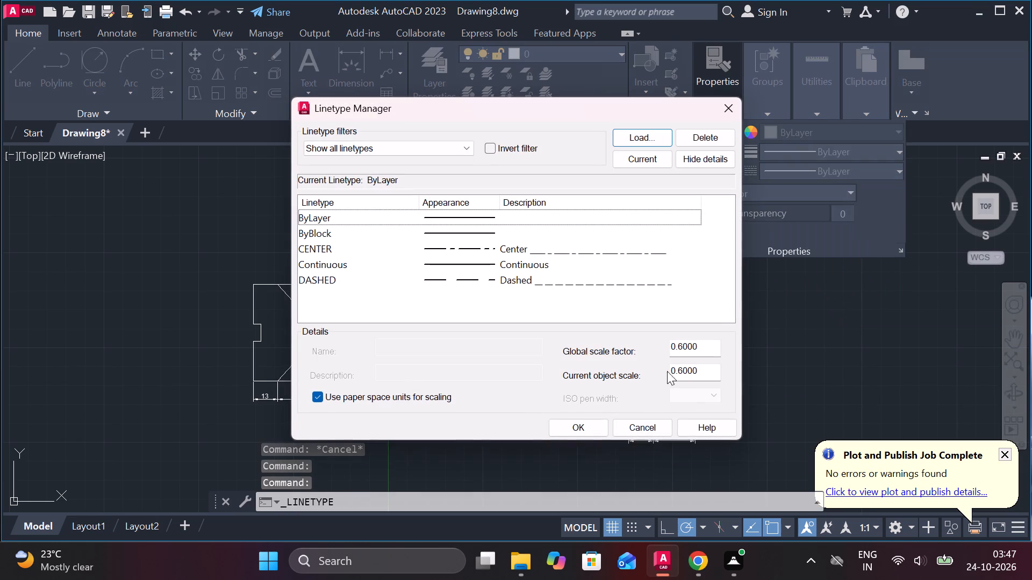
left_click_drag(709, 346, 635, 348)
type(".4")
left_click_drag(698, 371, 657, 373)
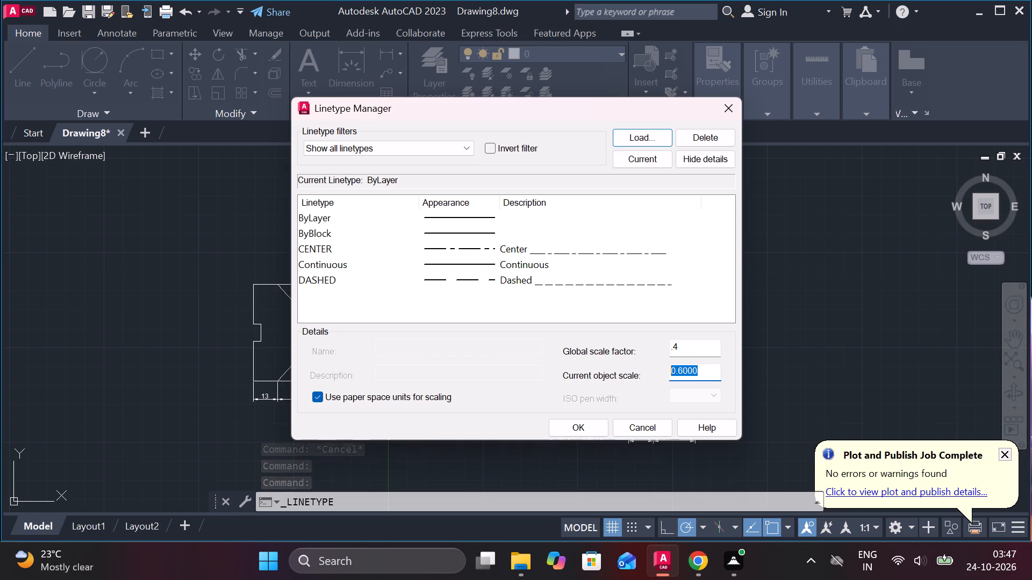
left_click_drag(657, 373, 657, 373)
type(".4")
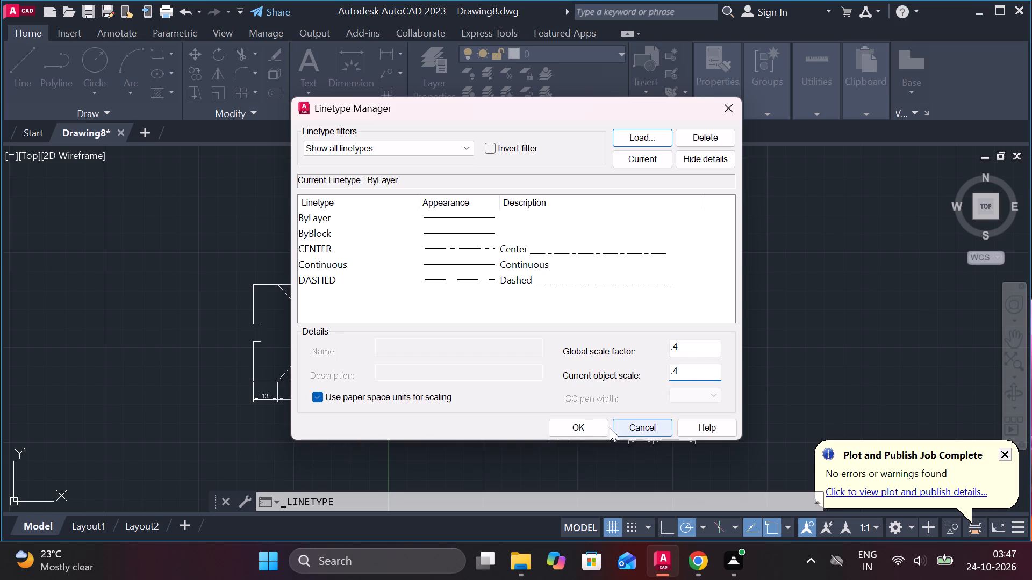
left_click(605, 426)
Examine the centre line's dash pattern on the original outline and its copy at different magnifications.
scroll(665, 409, "up", 1)
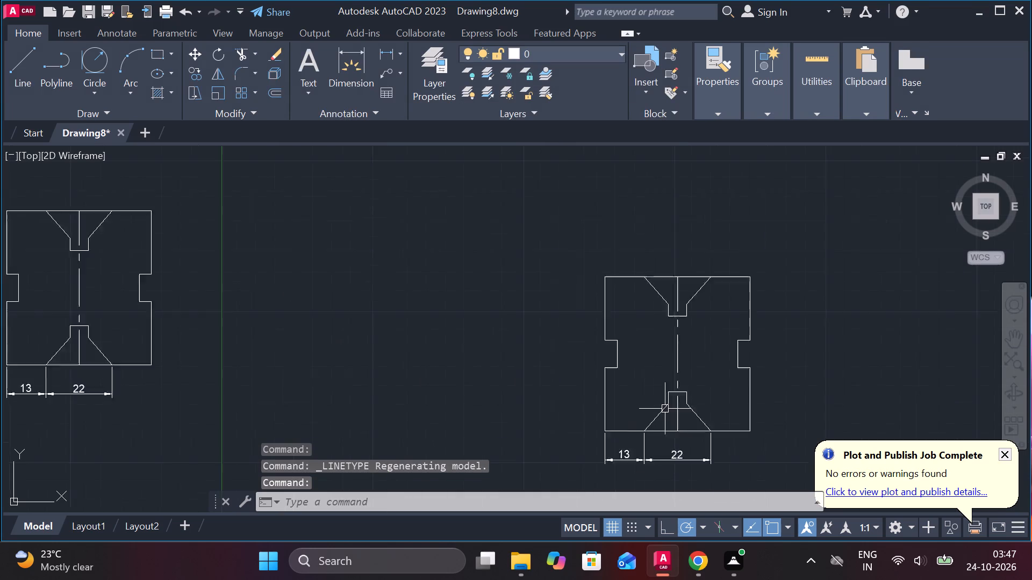
scroll(665, 409, "up", 1)
scroll(732, 315, "down", 1)
middle_click_drag(712, 314, 676, 245)
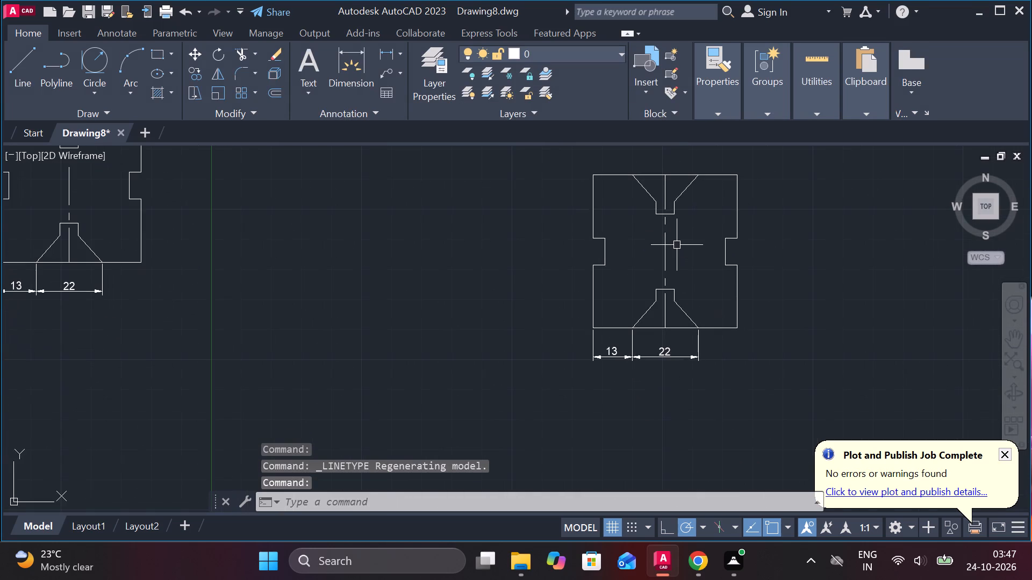
scroll(677, 245, "down", 1)
scroll(671, 281, "up", 1)
scroll(687, 168, "down", 2)
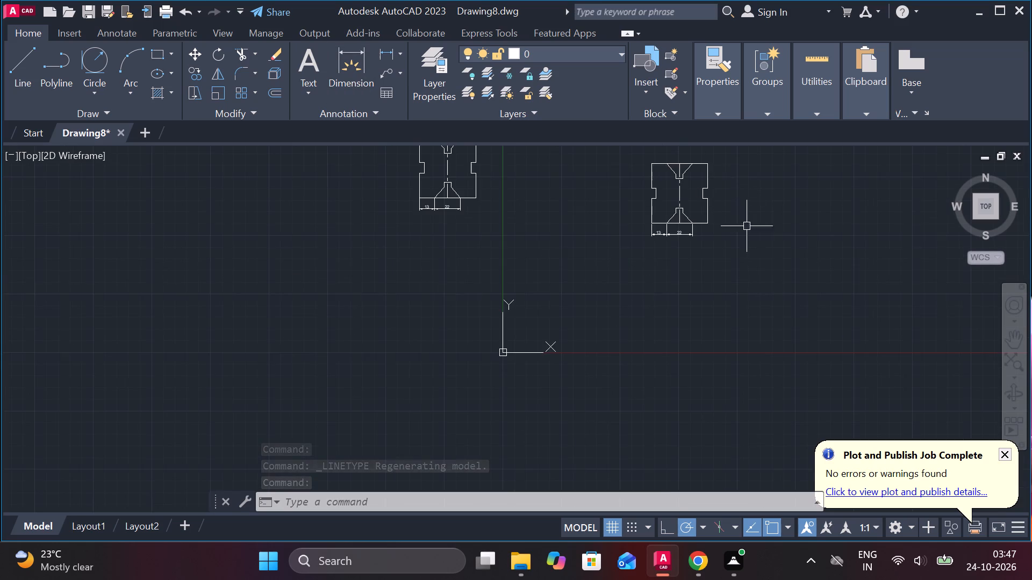
middle_click_drag(735, 266, 691, 284)
scroll(625, 185, "up", 2)
middle_click_drag(699, 236, 626, 263)
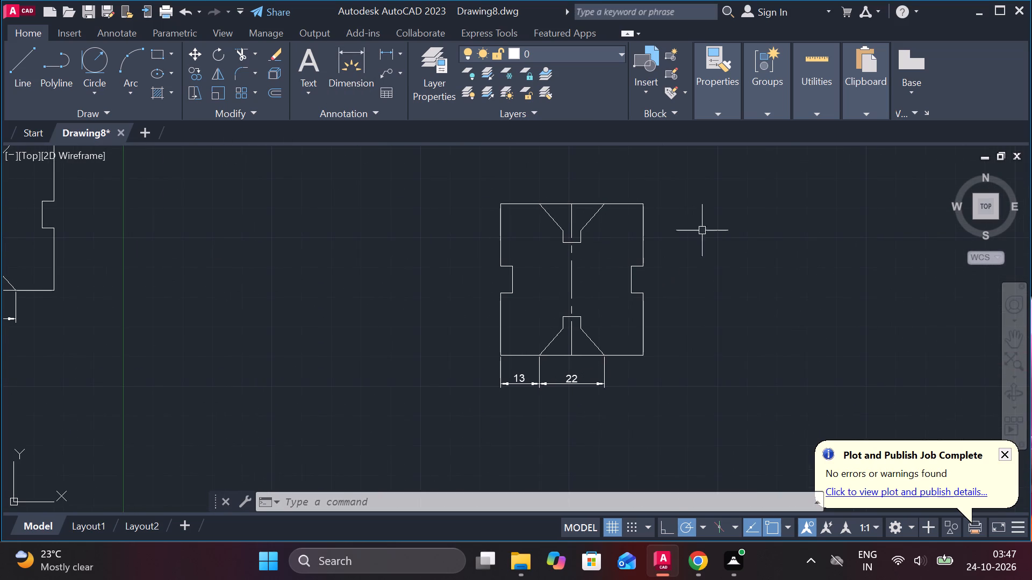
key("Escape")
scroll(680, 339, "down", 2)
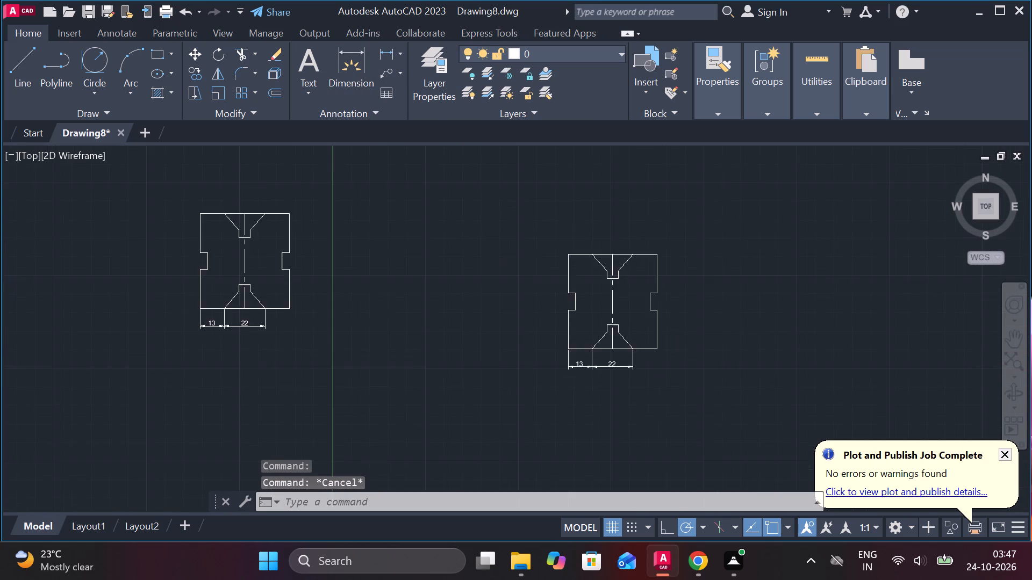
Modify the ISO-25 dimension style to arrow size 3.5, text height 5 and ISO standard text alignment, and set it current.
type("D")
key("space")
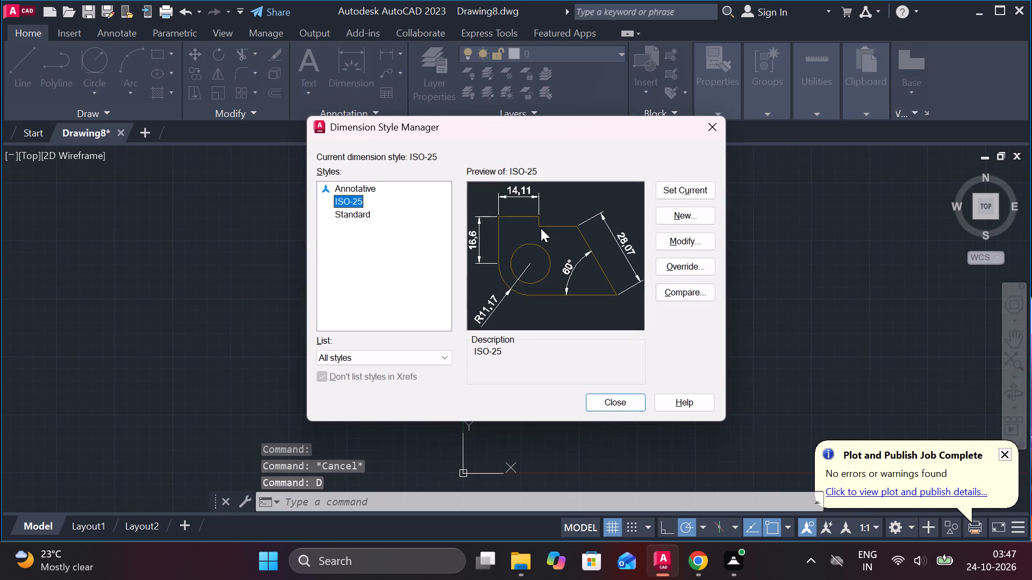
left_click(697, 239)
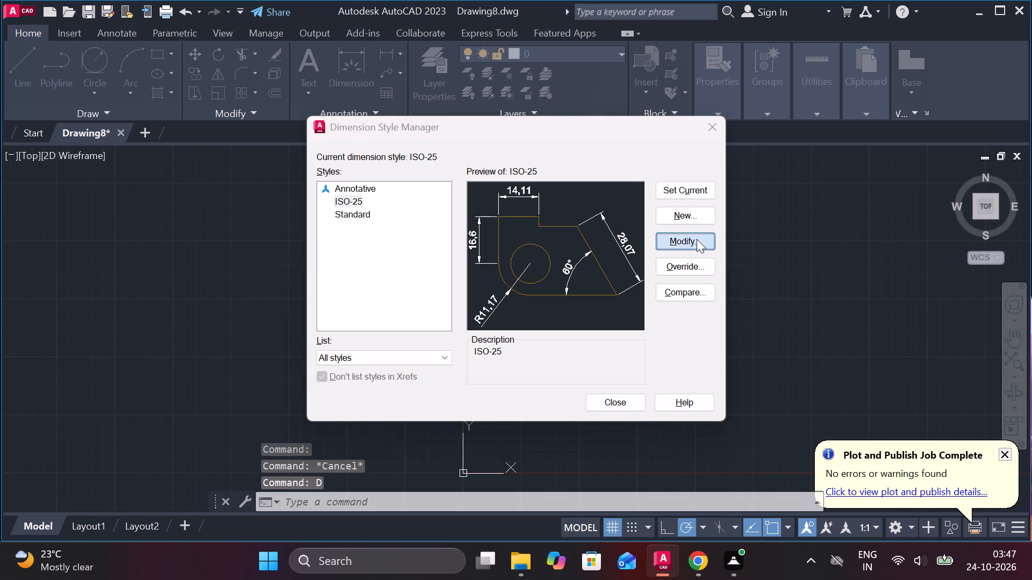
left_click(334, 92)
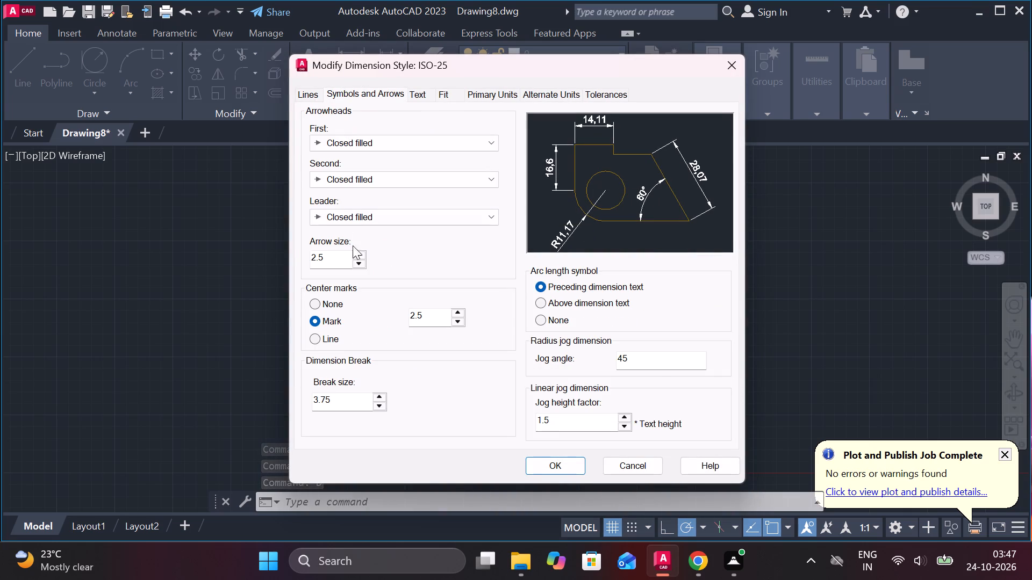
left_click_drag(328, 259, 275, 259)
type("3.5")
left_click(427, 99)
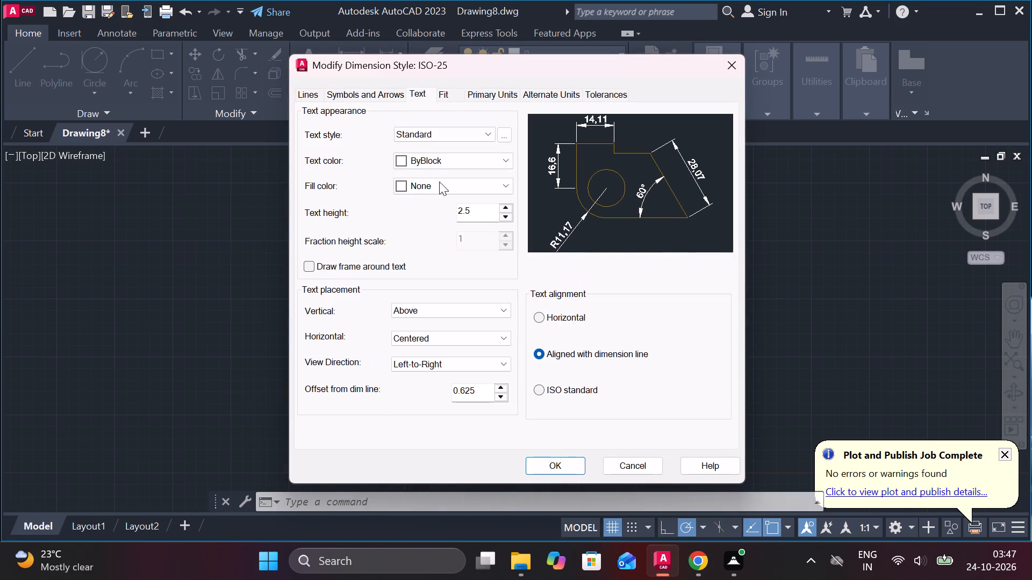
left_click(476, 201)
left_click_drag(477, 208, 424, 209)
key("5")
left_click(541, 388)
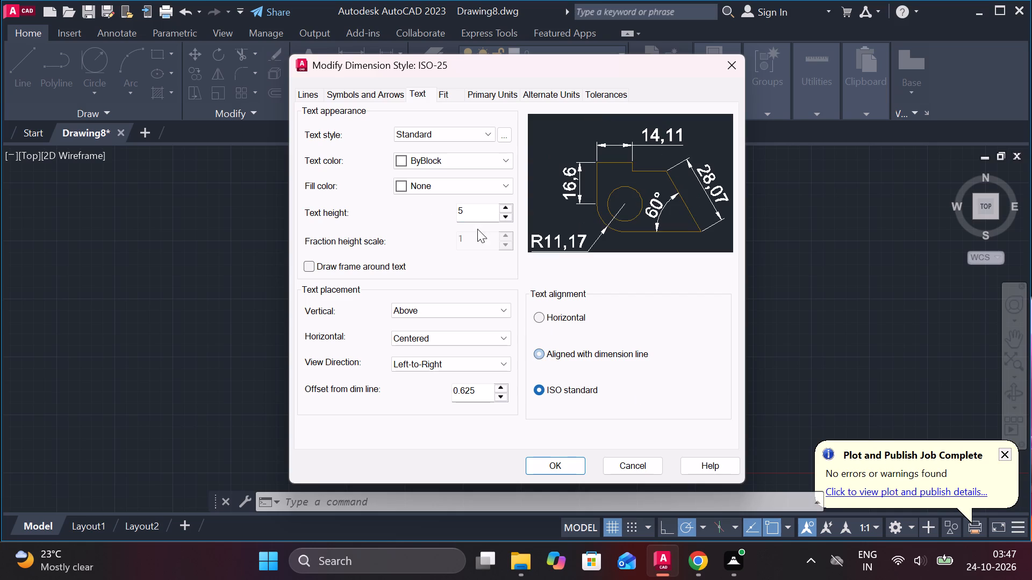
left_click(560, 459)
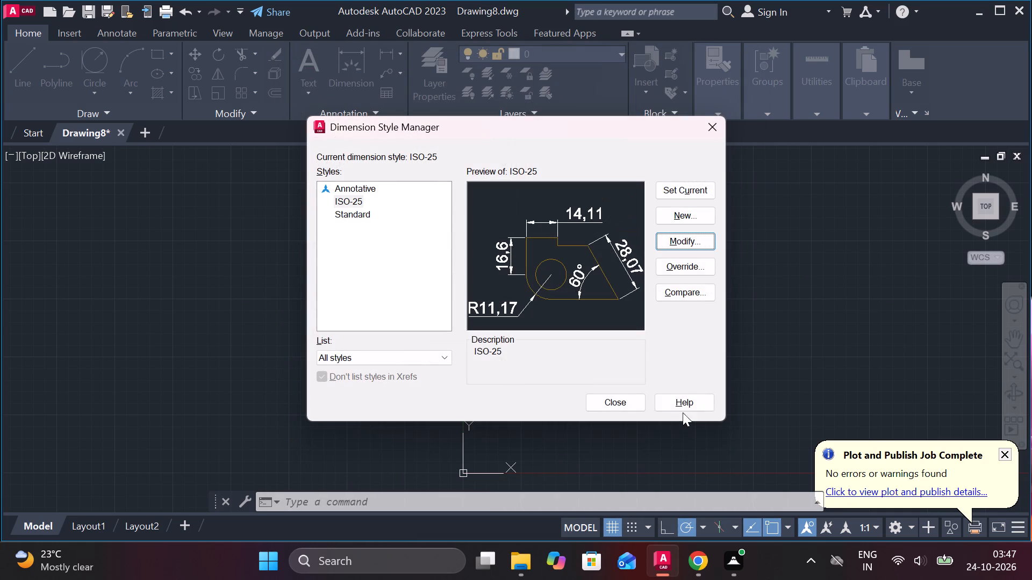
left_click(680, 191)
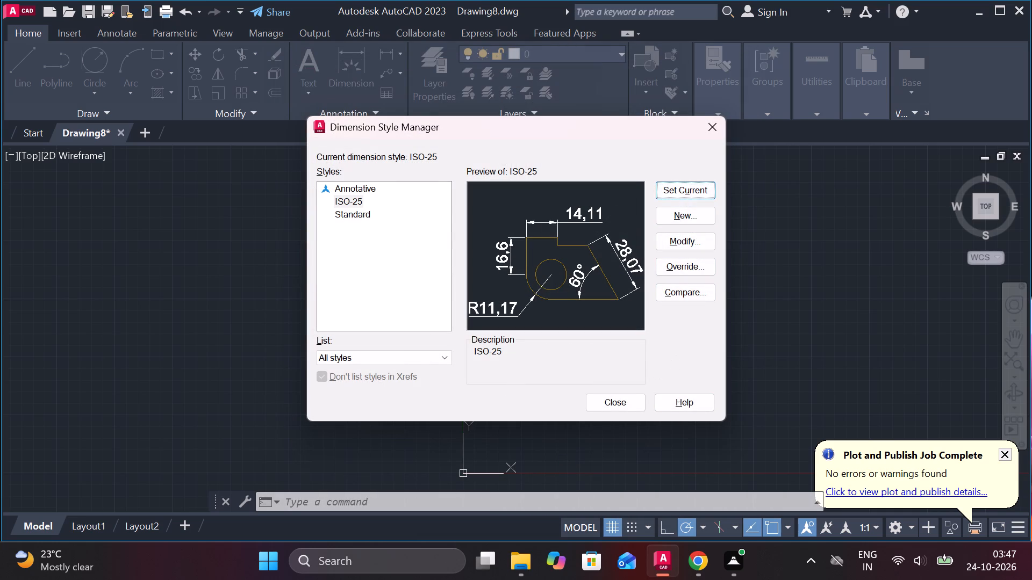
left_click(608, 408)
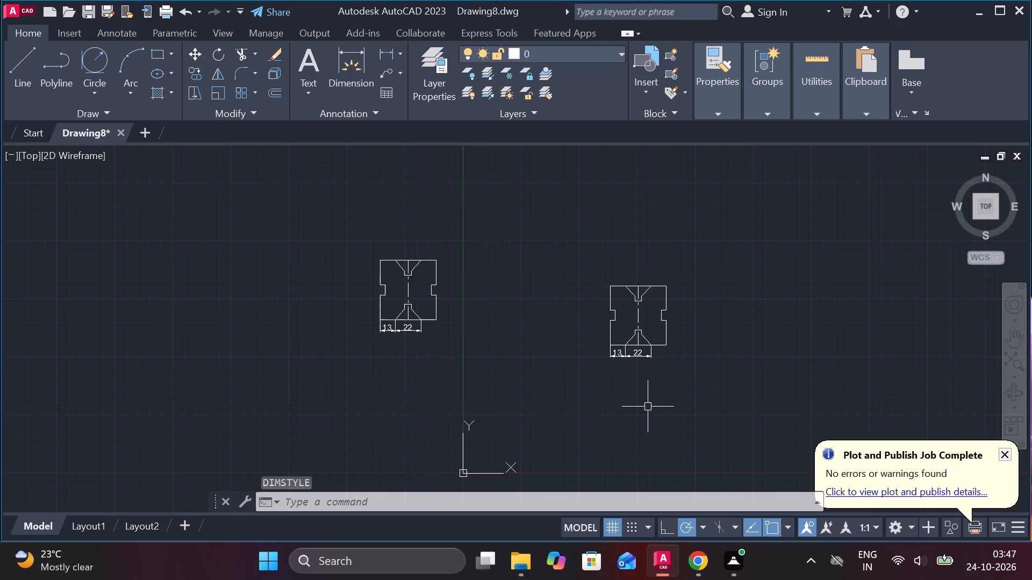
Move the original outline's 13 dimension farther below its bottom edge.
scroll(658, 400, "up", 1)
middle_click_drag(628, 396, 540, 421)
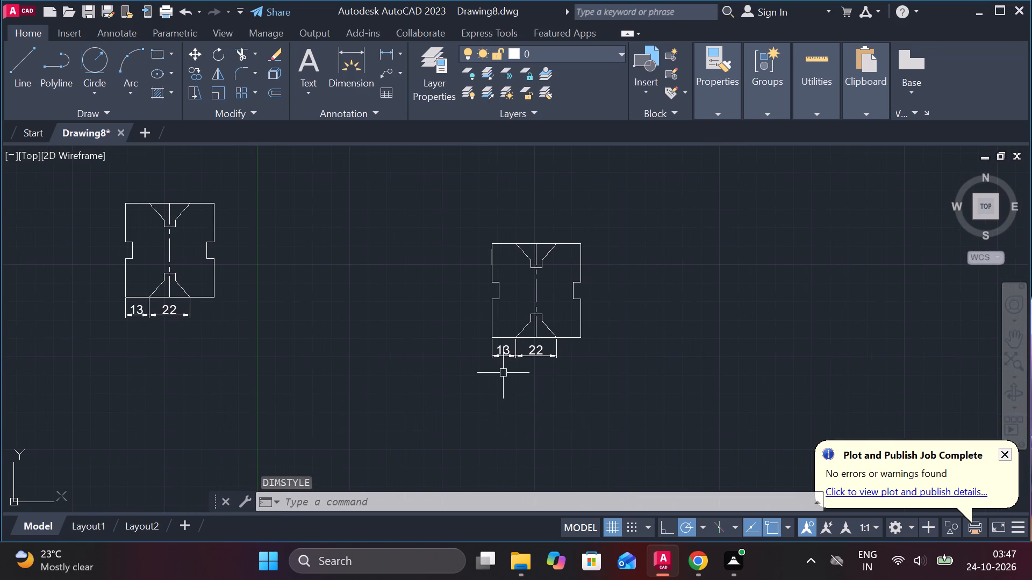
scroll(504, 371, "up", 2)
left_click(504, 330)
left_click(498, 320)
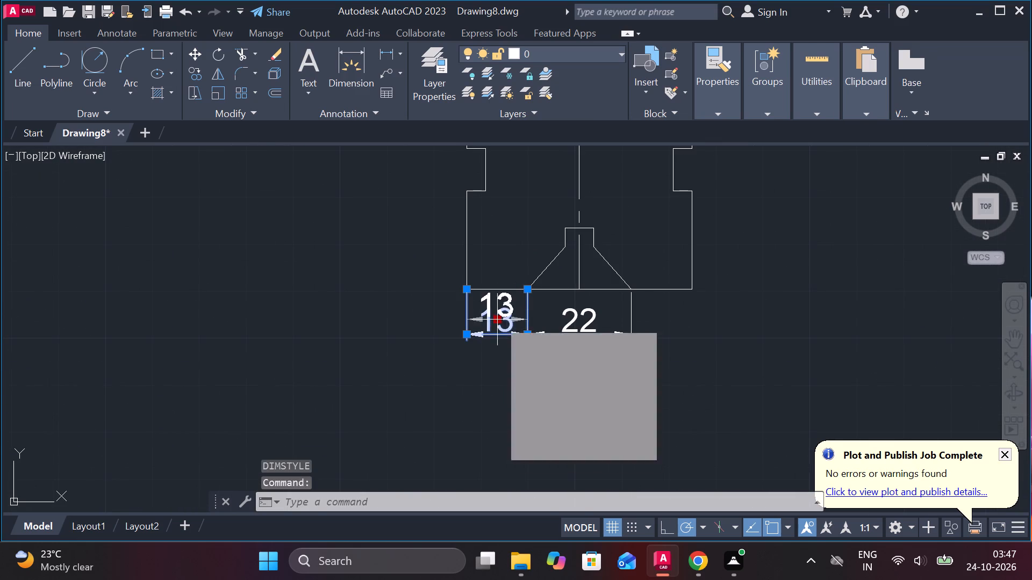
left_click(488, 369)
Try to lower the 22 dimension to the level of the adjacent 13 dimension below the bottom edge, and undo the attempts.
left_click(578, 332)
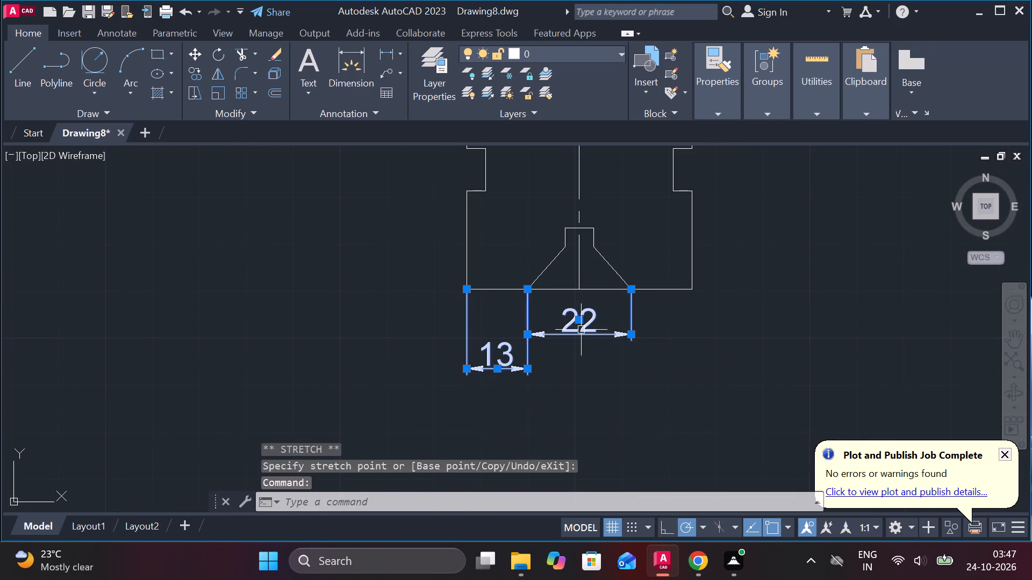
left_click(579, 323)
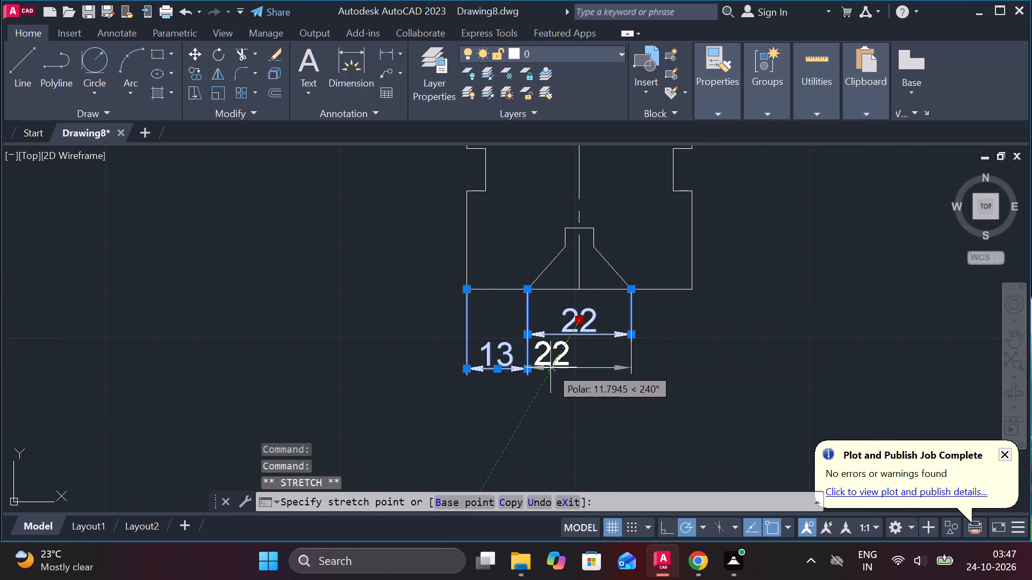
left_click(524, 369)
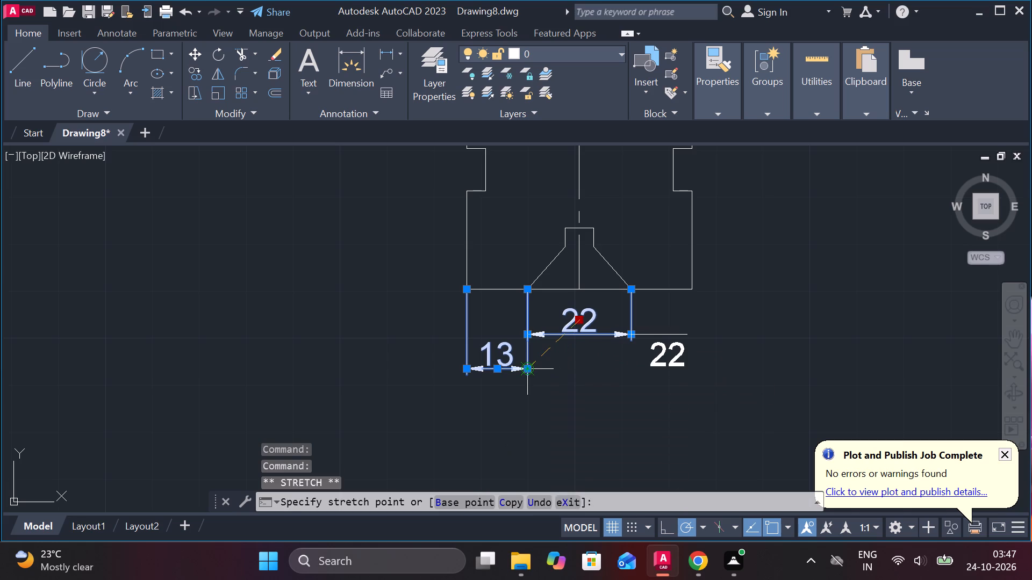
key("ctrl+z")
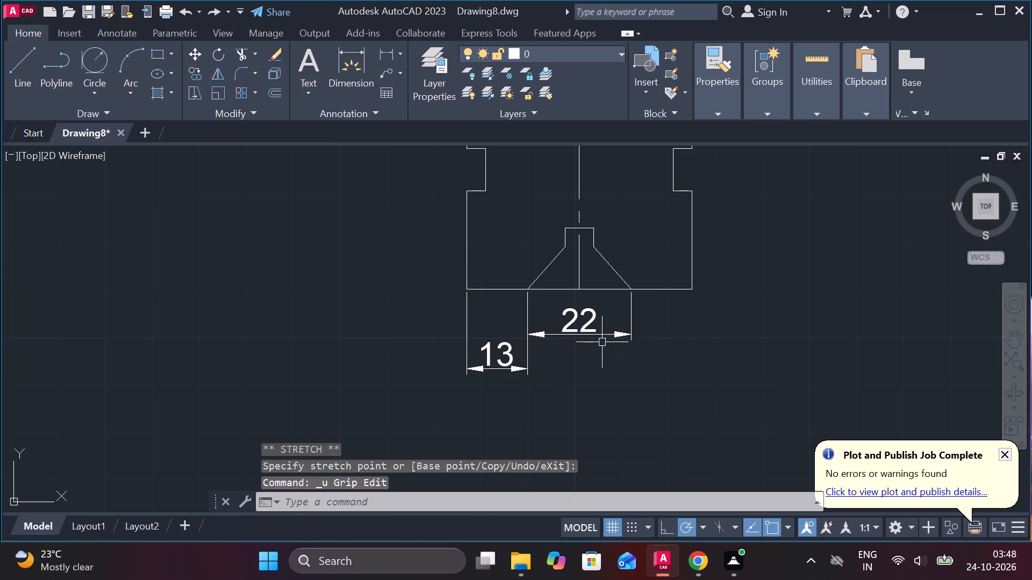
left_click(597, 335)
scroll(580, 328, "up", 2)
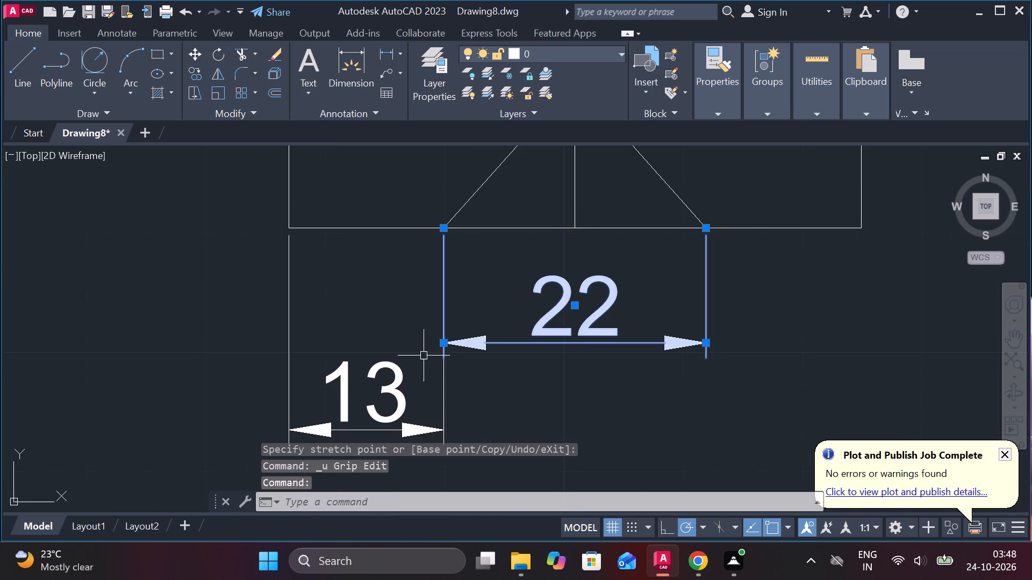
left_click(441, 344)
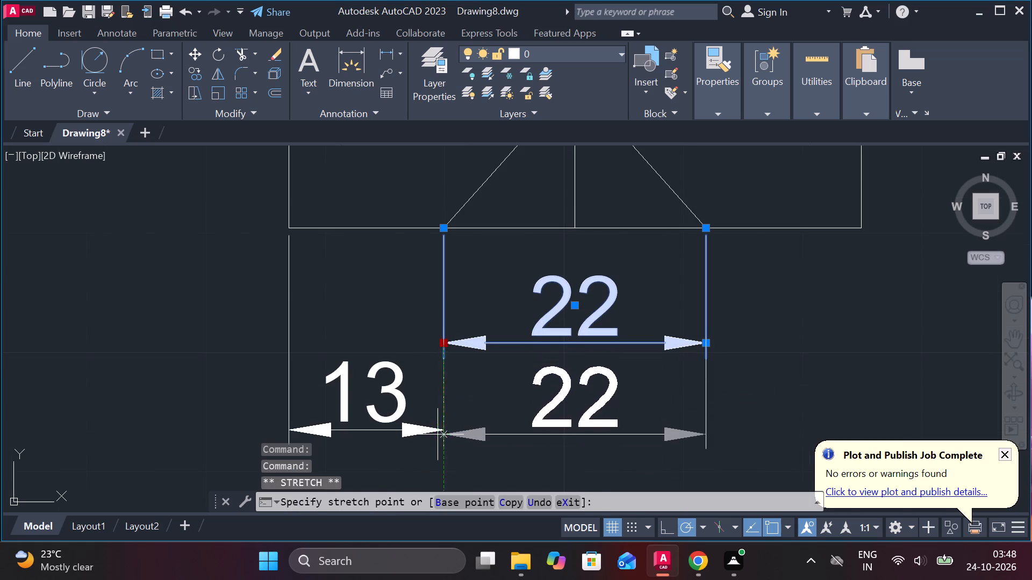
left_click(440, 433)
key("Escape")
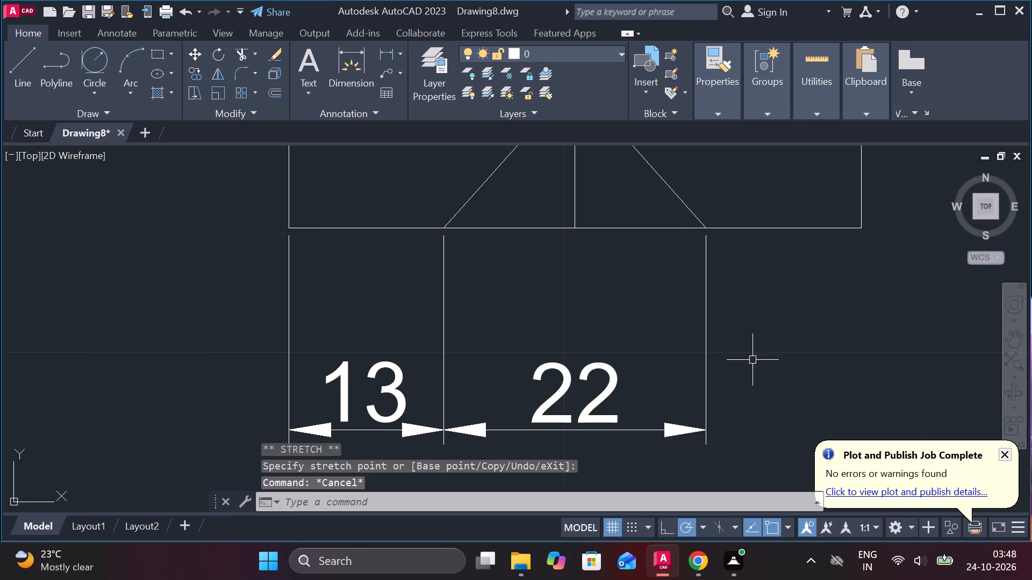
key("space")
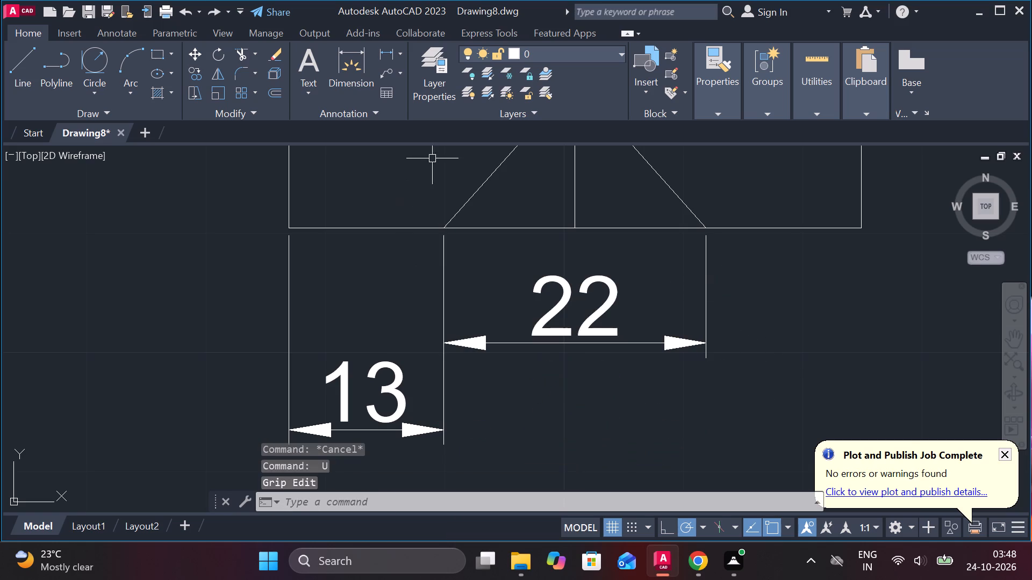
Lower the 22 dimension line below the bottom edge so it lines up with the adjacent 13 dimension line.
left_click(599, 336)
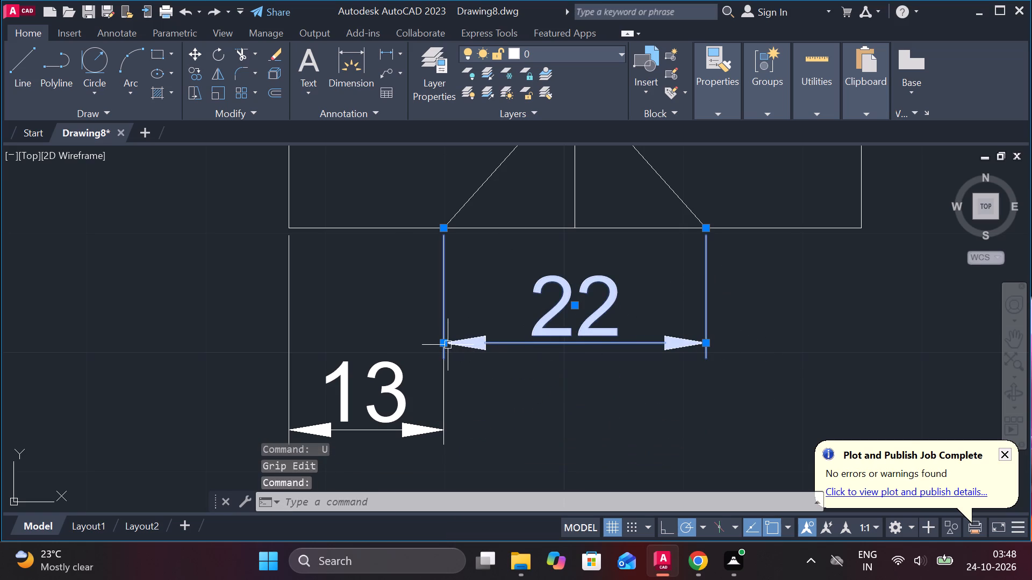
left_click(445, 344)
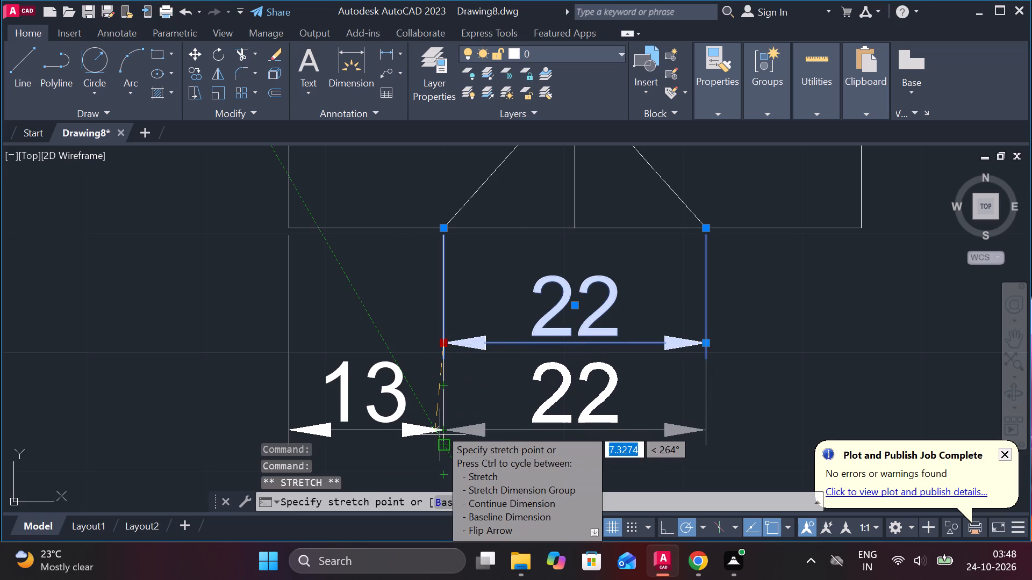
left_click(440, 435)
key("Escape")
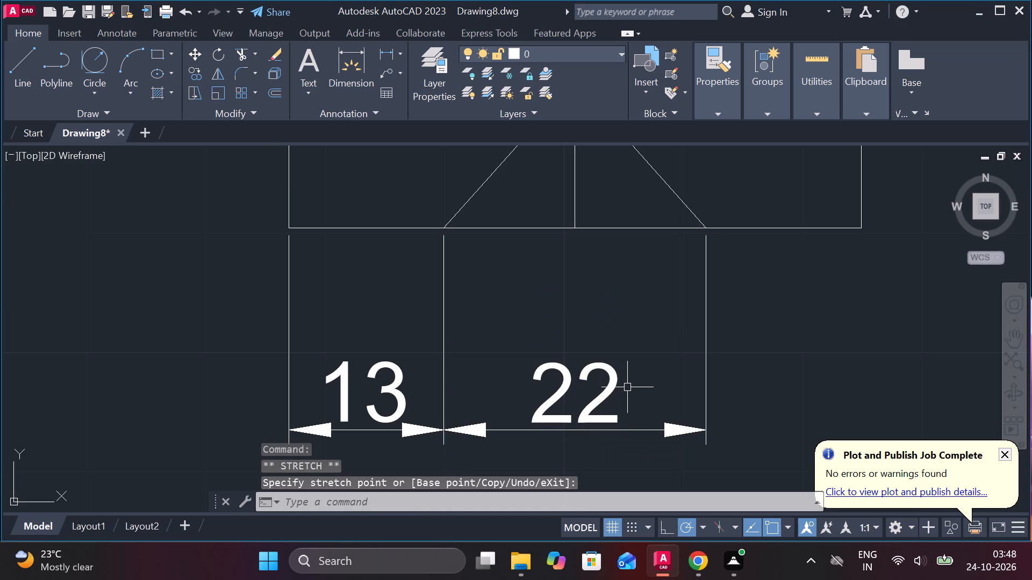
Add a vertical linear dimension for the lower neck's full height, from its top corner to the bottom edge, outside the outline's right side.
scroll(660, 330, "down", 1)
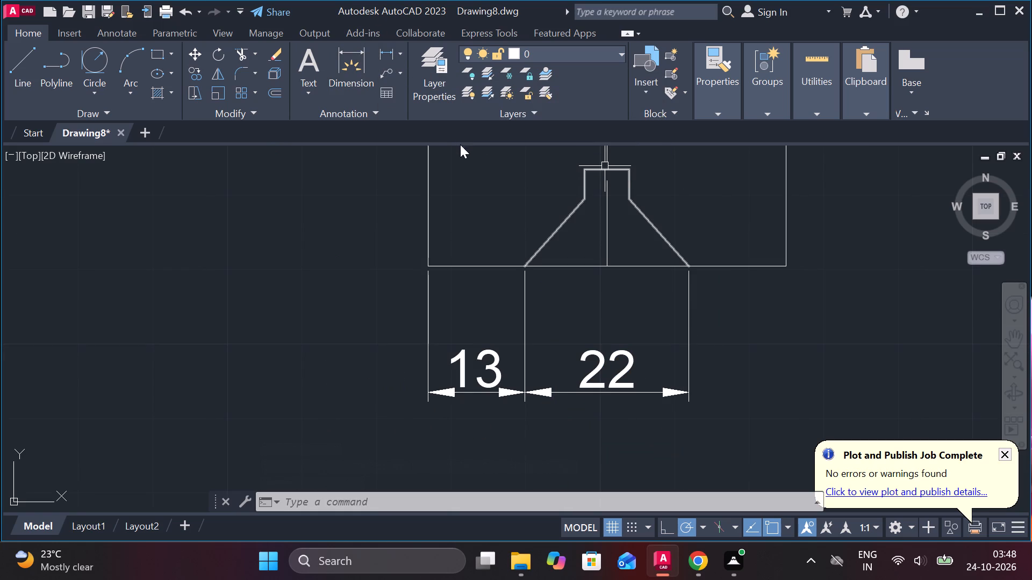
scroll(503, 175, "down", 1)
middle_click_drag(560, 257, 526, 350)
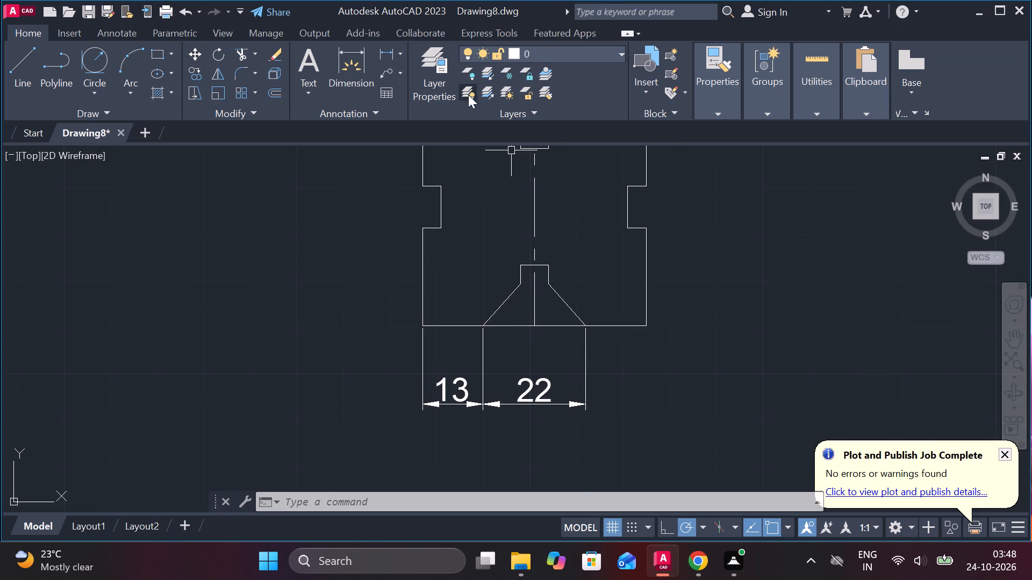
left_click(384, 58)
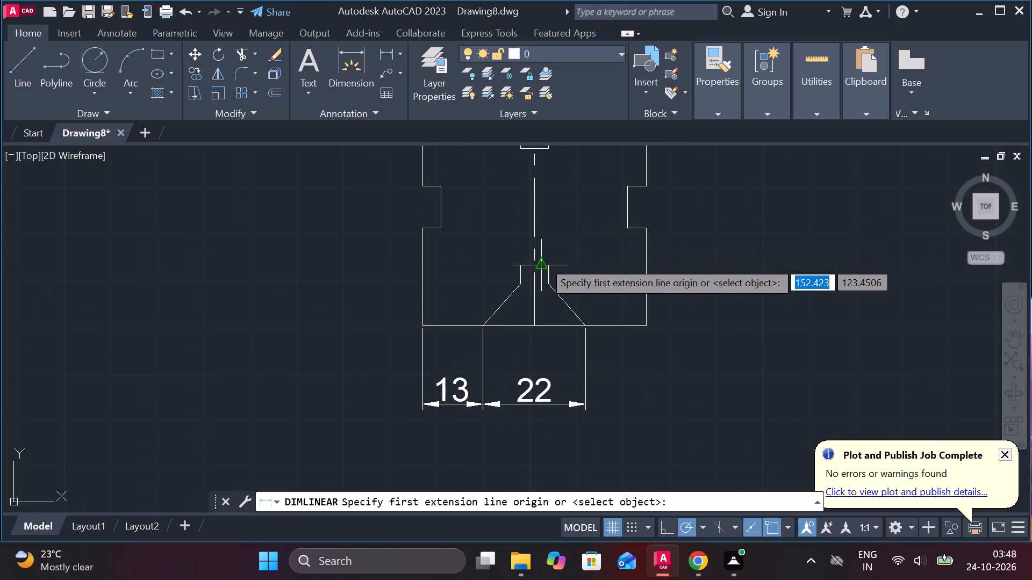
scroll(558, 263, "up", 2)
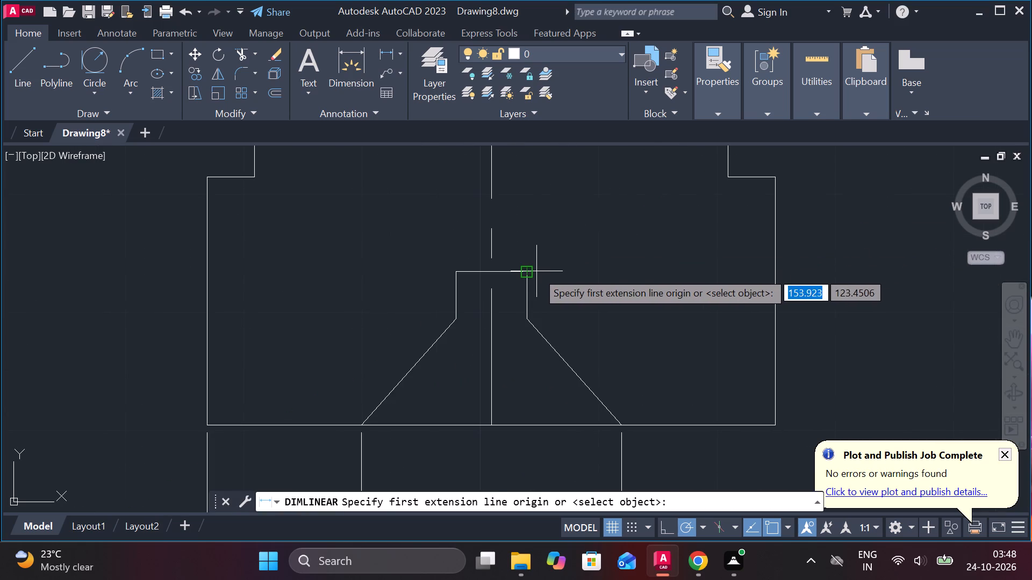
left_click(536, 271)
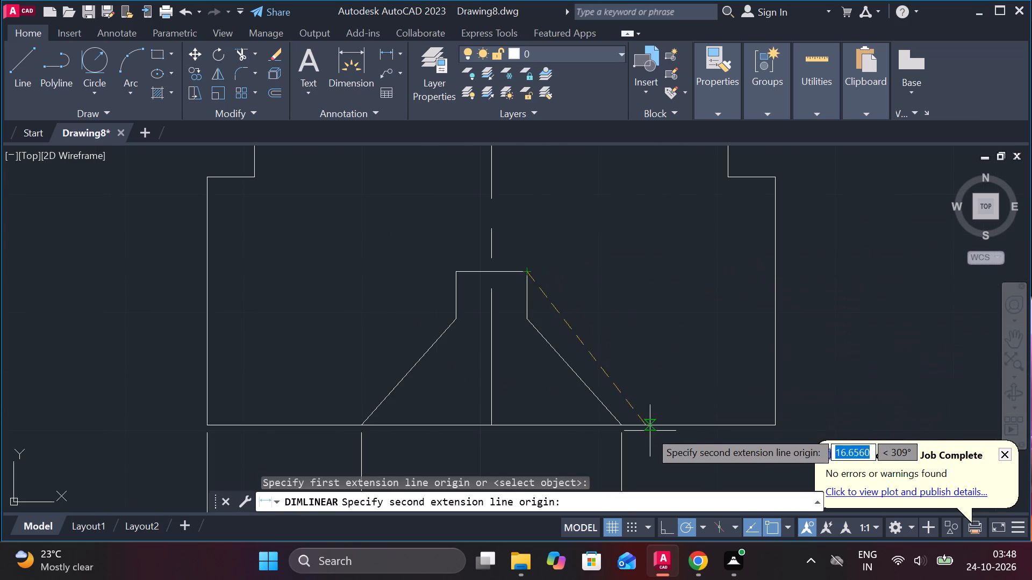
left_click(622, 429)
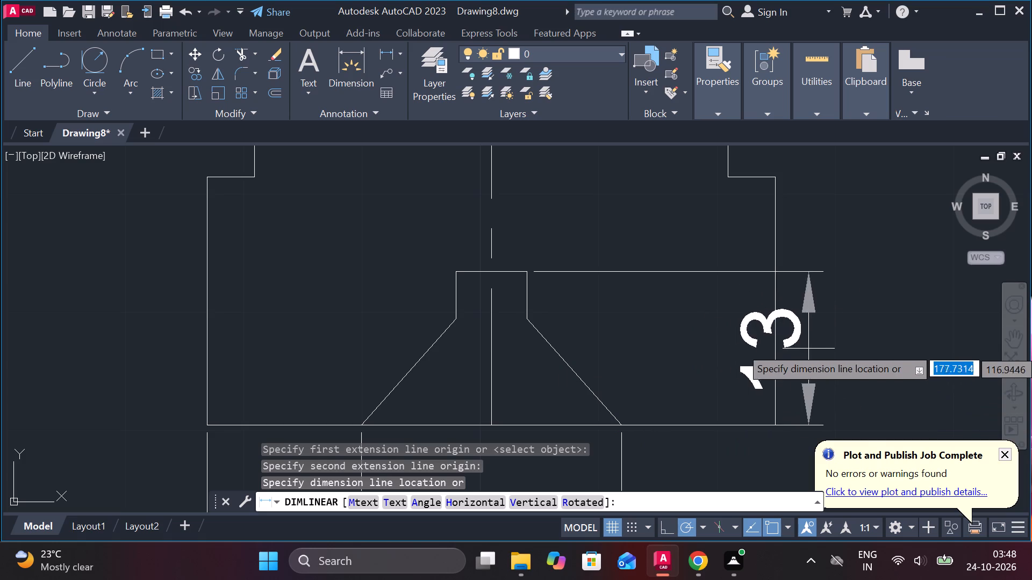
middle_click_drag(862, 342, 843, 317)
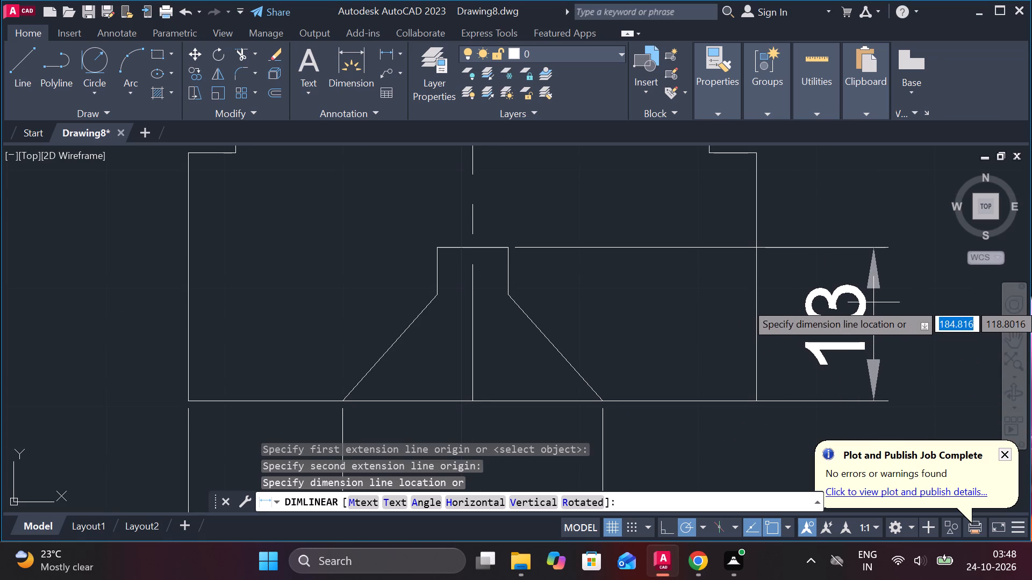
left_click(873, 302)
Add a horizontal linear dimension for the right notch's depth, placed above the outline's top edge.
middle_click_drag(691, 377, 687, 320)
scroll(656, 243, "down", 1)
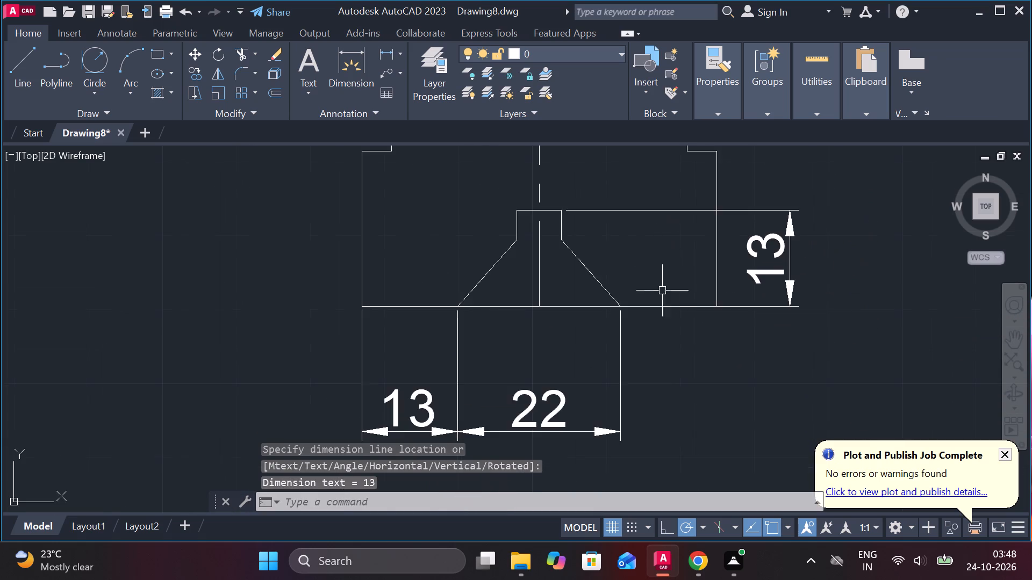
middle_click_drag(676, 367, 677, 450)
scroll(687, 280, "down", 1)
middle_click_drag(739, 258, 729, 417)
scroll(710, 351, "up", 1)
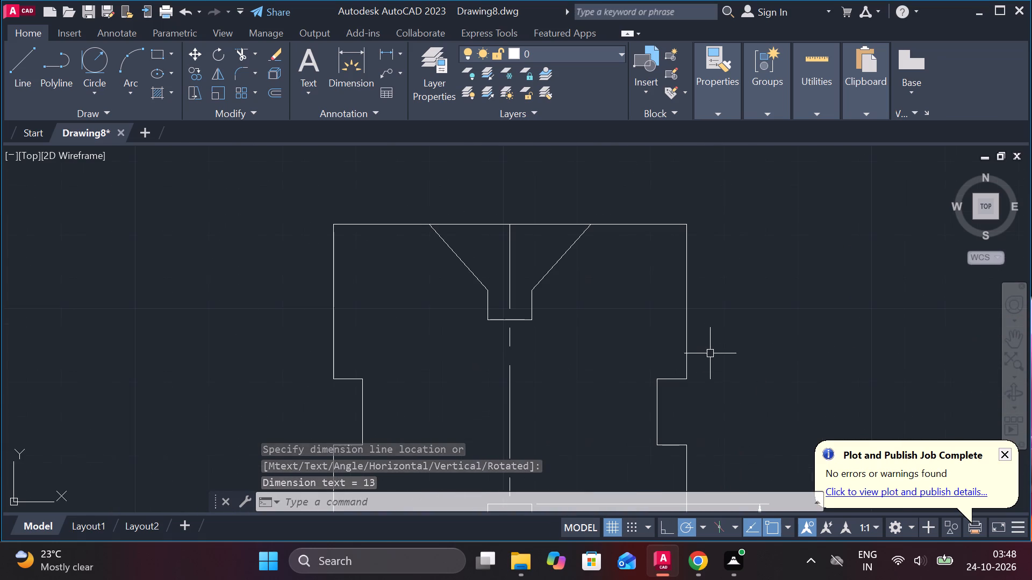
key("space")
left_click(658, 377)
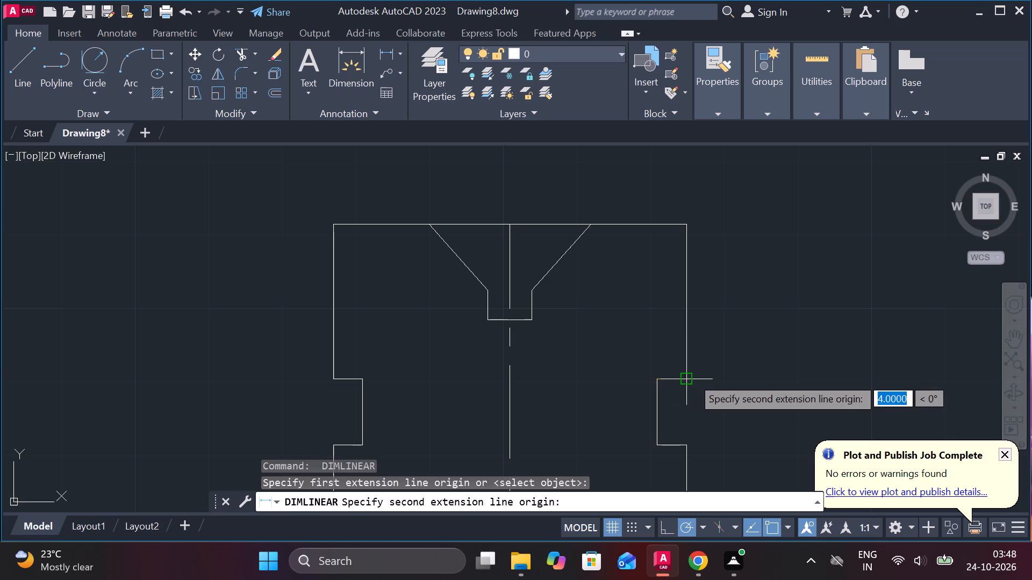
left_click(692, 377)
middle_click_drag(714, 241, 716, 299)
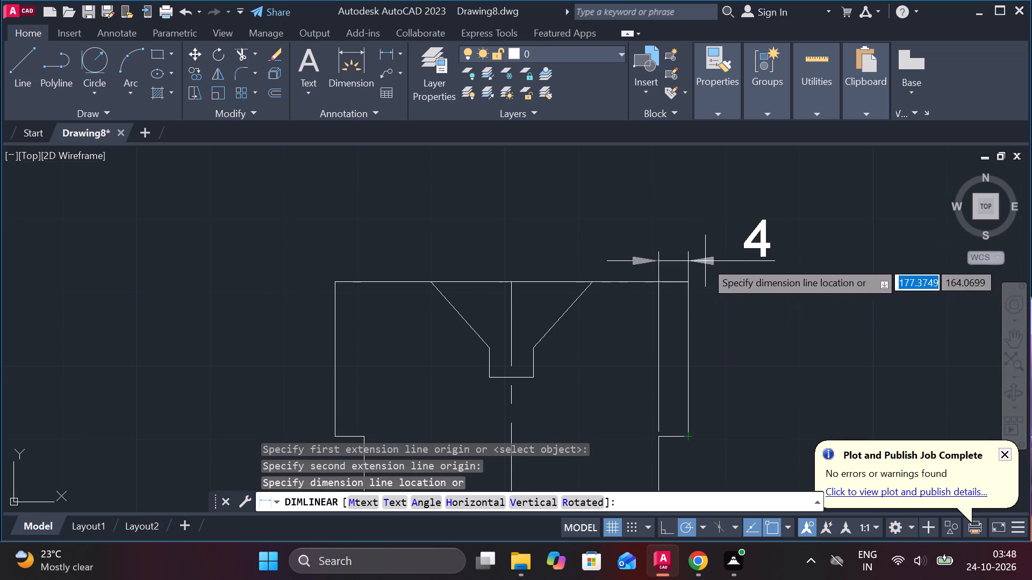
left_click(702, 247)
Add a horizontal linear dimension from the upper neck's left corner to the outline's left edge, placed above the top edge.
key("space")
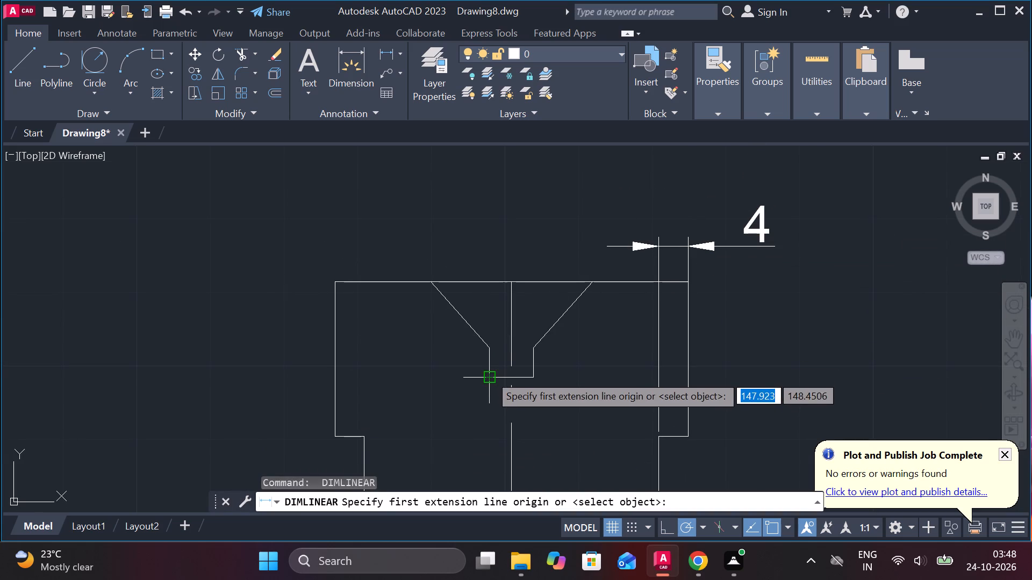
left_click(489, 374)
left_click(334, 378)
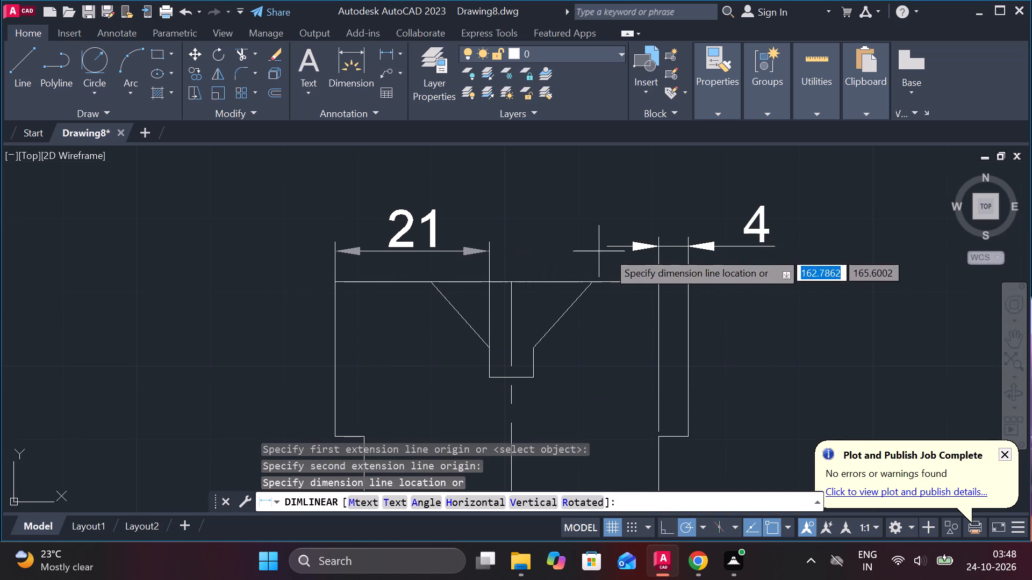
left_click(656, 252)
Add a vertical linear dimension for the left edge above the notch, from the top-left corner to the notch, outside the outline.
scroll(584, 291, "down", 1)
middle_click_drag(568, 318, 639, 278)
key("space")
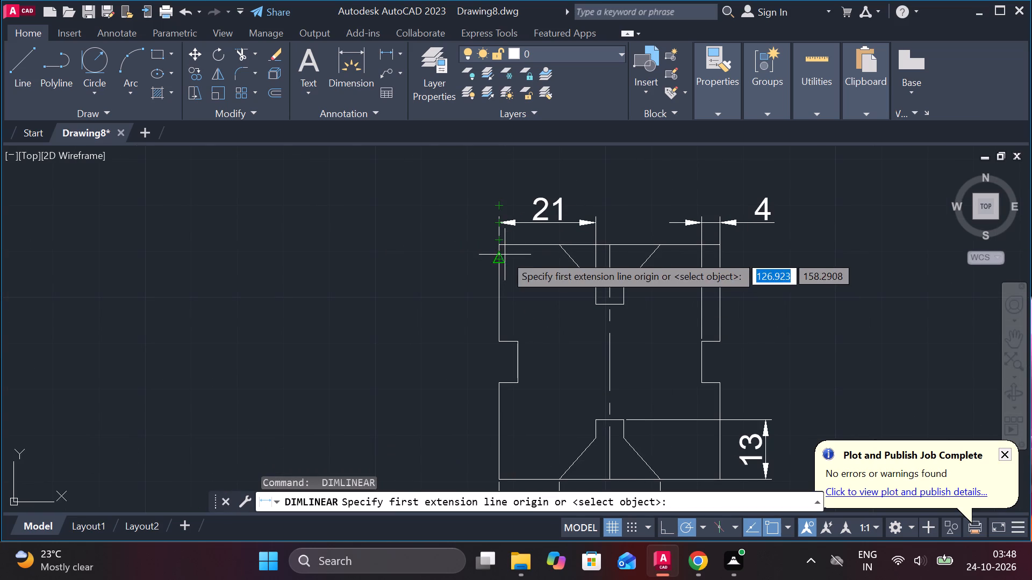
left_click(496, 249)
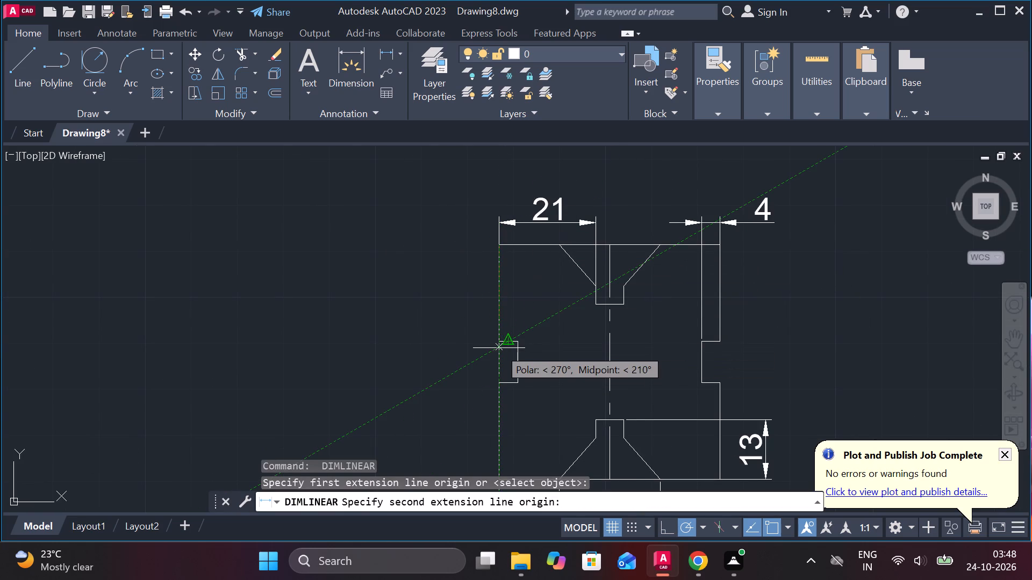
left_click(499, 343)
left_click(453, 317)
Add a vertical linear dimension for the left notch's height, in line with the dimension above it.
key("space")
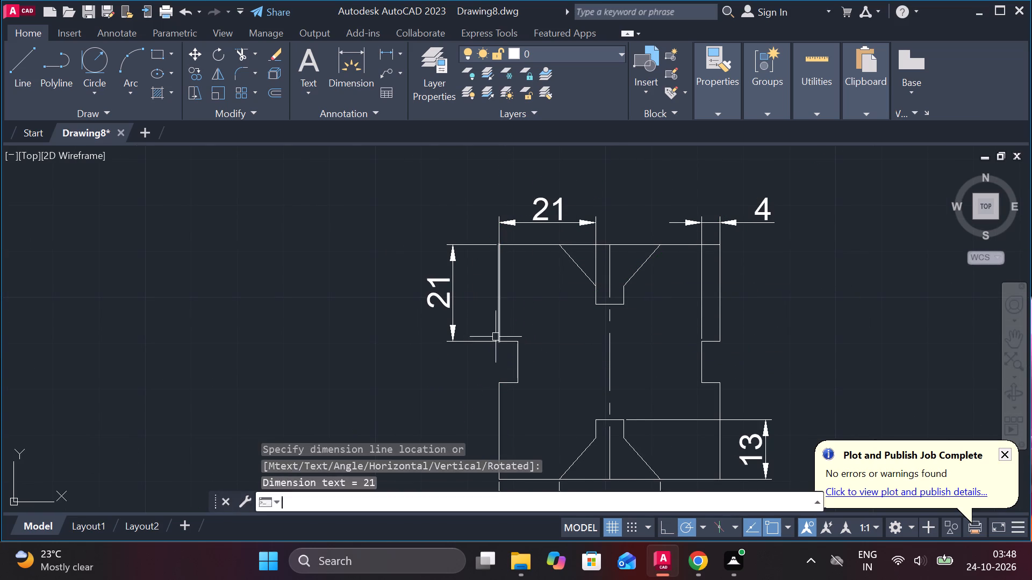
left_click(496, 337)
left_click(504, 382)
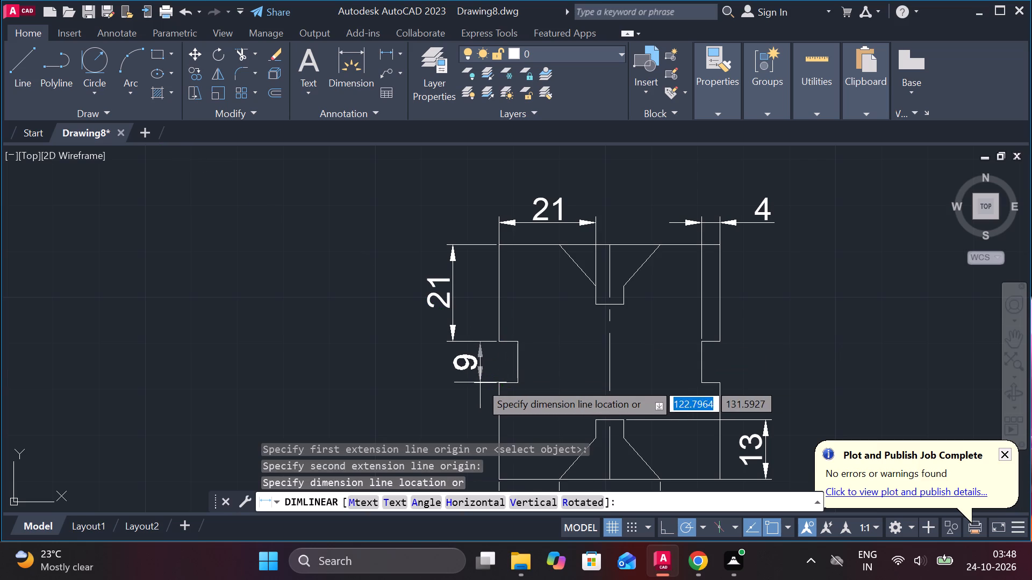
double_click(450, 344)
Add a vertical linear dimension for the left edge below the notch, down to the bottom corner, in line with the notch dimension.
middle_click_drag(498, 394, 505, 388)
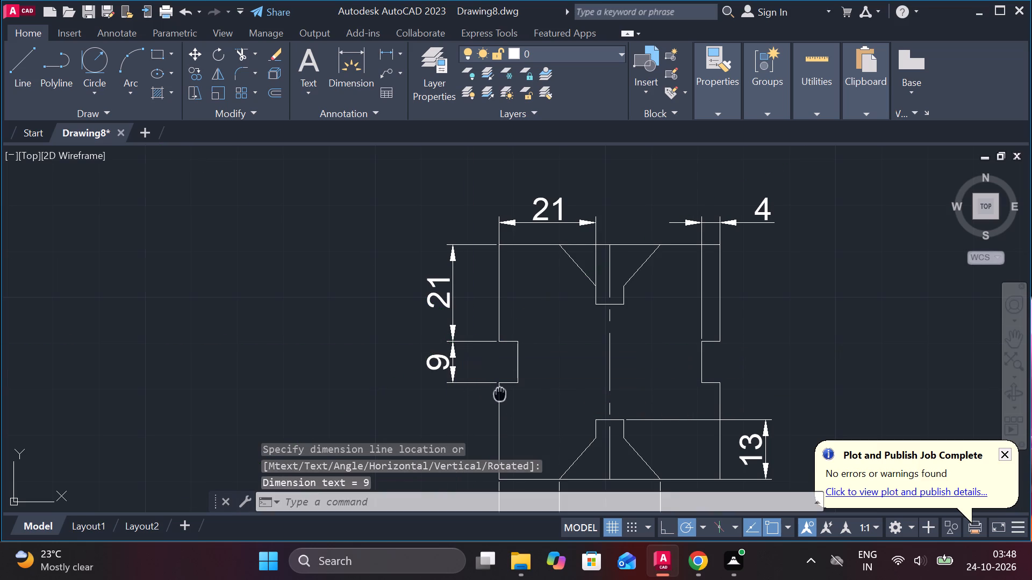
middle_click_drag(505, 388, 534, 301)
key("space")
left_click(534, 295)
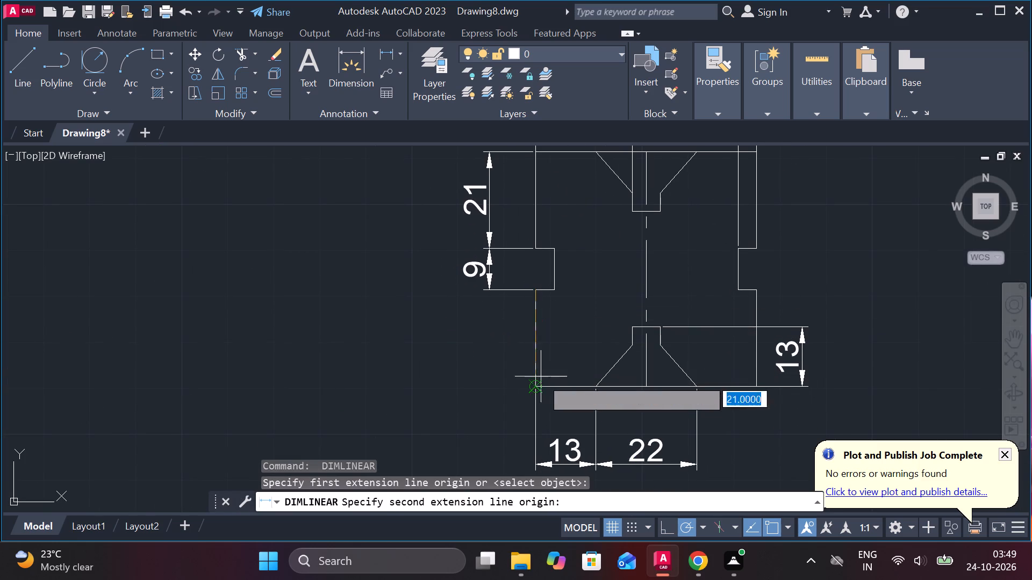
left_click(535, 383)
left_click(487, 295)
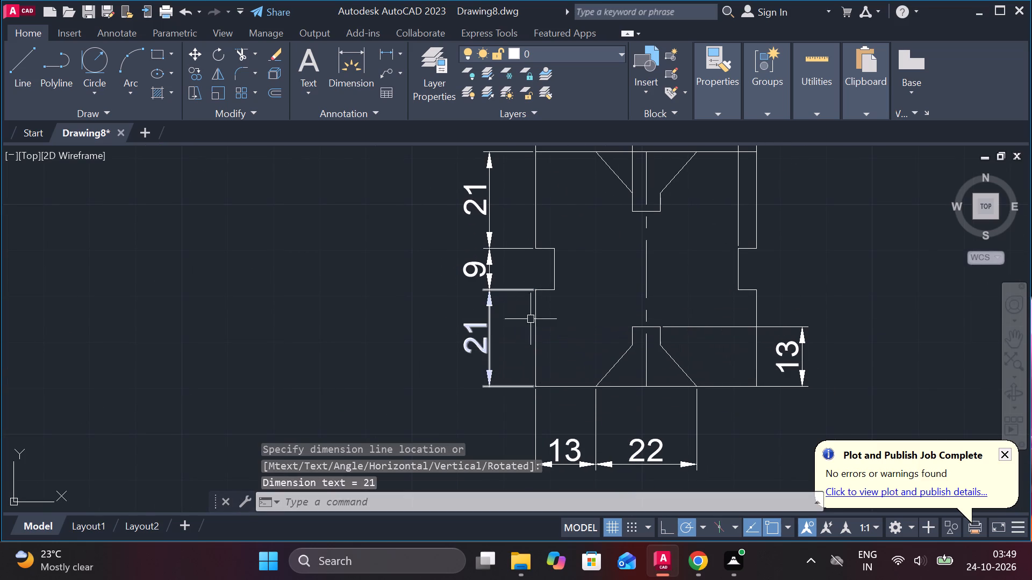
Trim away the top and bottom edge segments spanning the upper and lower neck openings on the dimensioned outline.
scroll(614, 330, "down", 1)
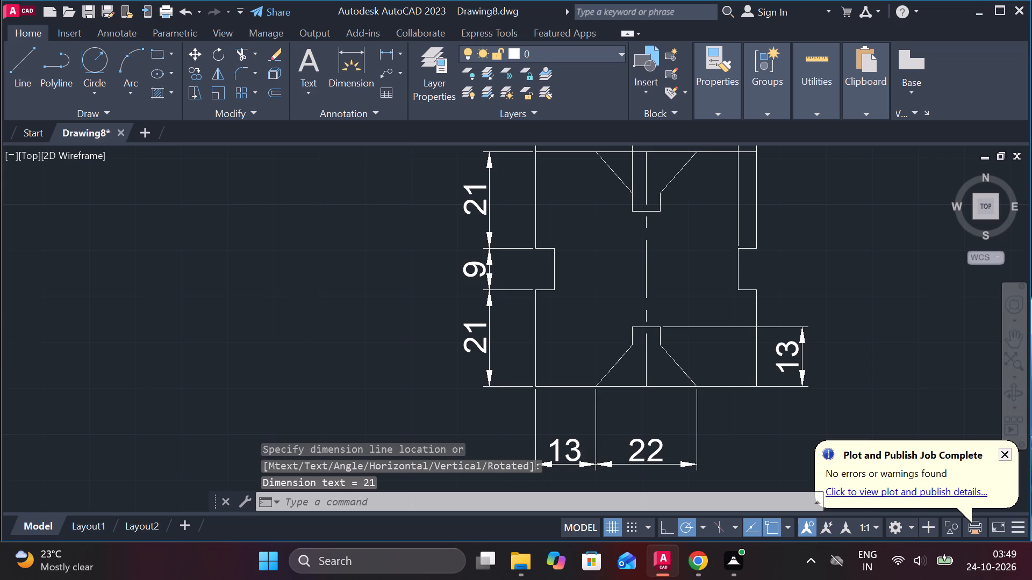
scroll(614, 330, "down", 2)
scroll(630, 326, "up", 2)
middle_click_drag(622, 379, 599, 458)
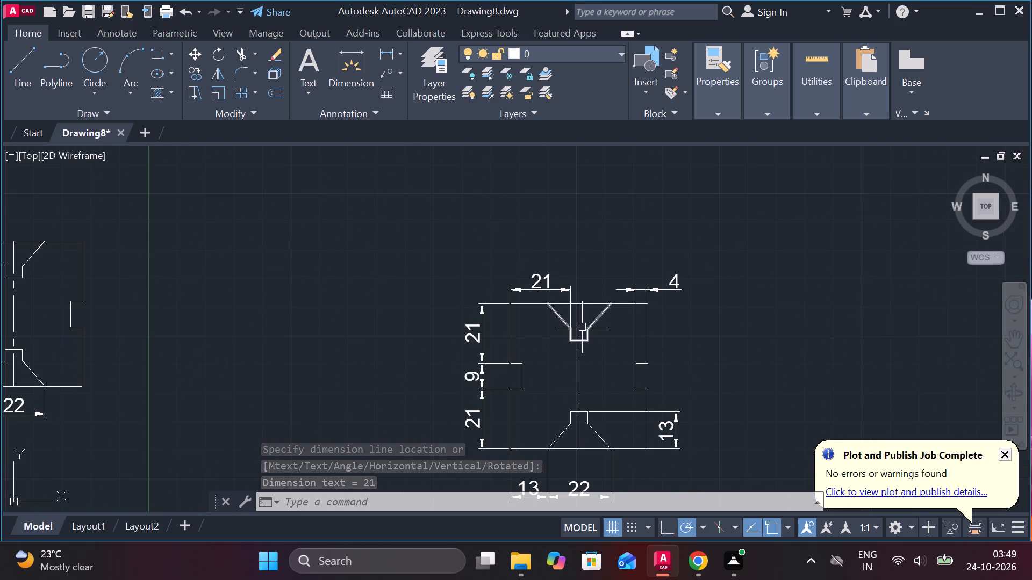
left_click(580, 321)
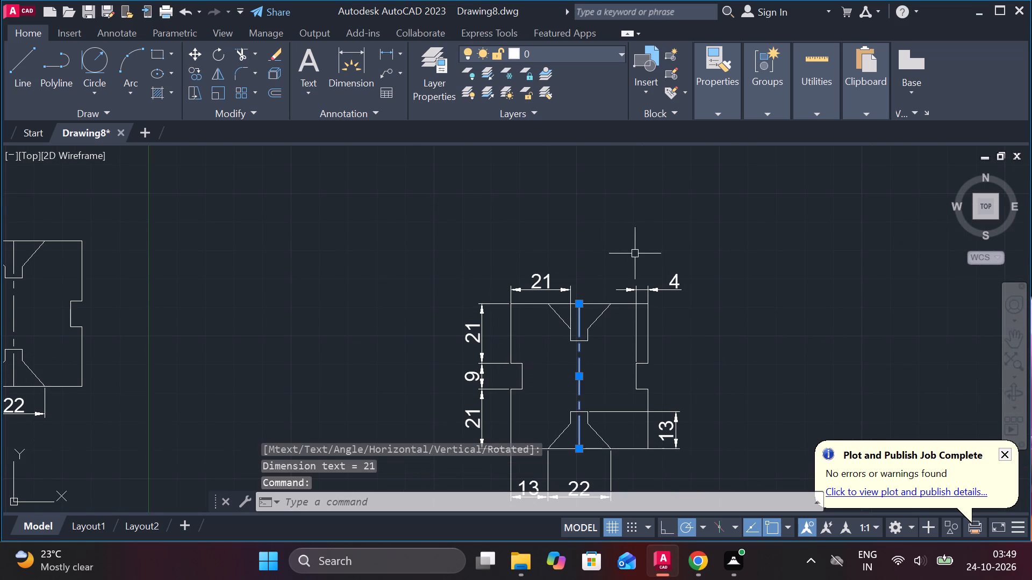
key("Escape")
type("TR")
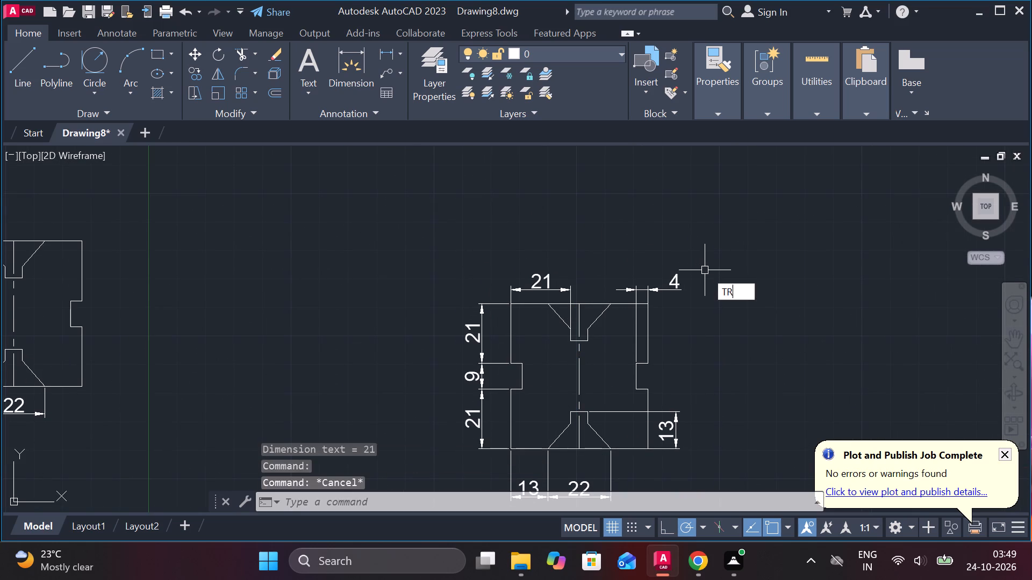
key("space")
left_click(590, 307)
scroll(585, 307, "up", 2)
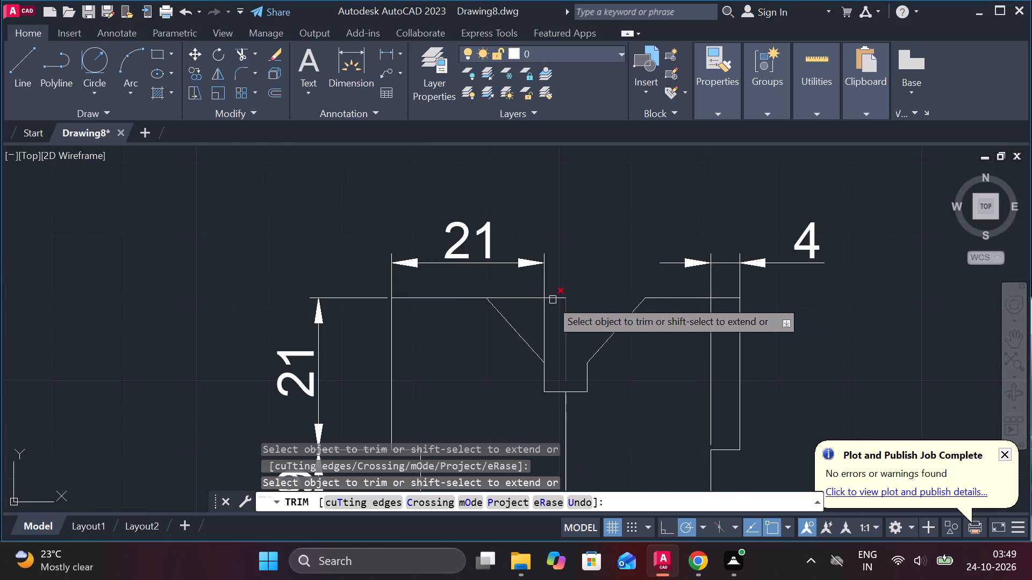
left_click(524, 301)
scroll(558, 303, "down", 2)
middle_click_drag(577, 393, 592, 316)
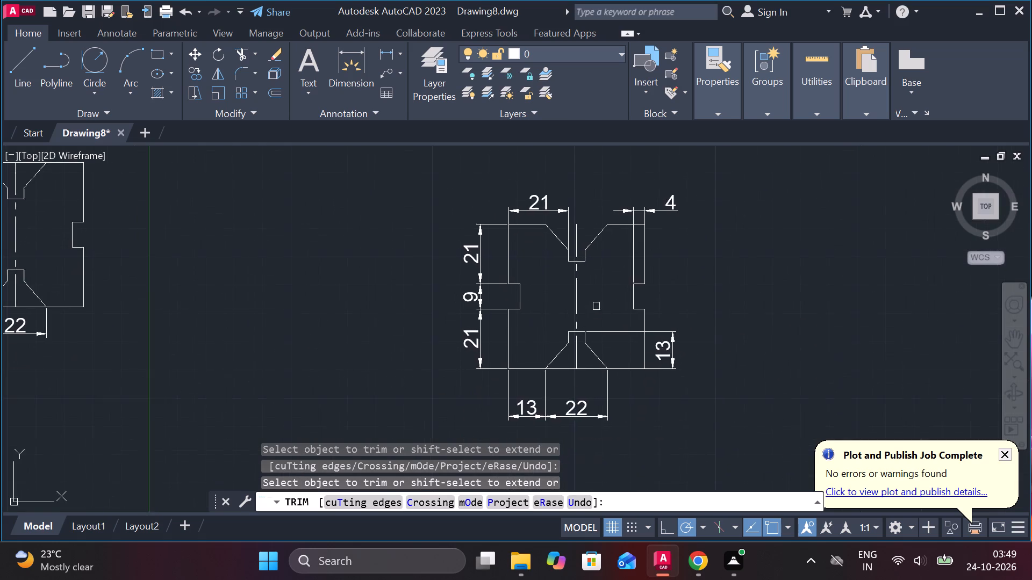
scroll(566, 414, "up", 2)
left_click(551, 298)
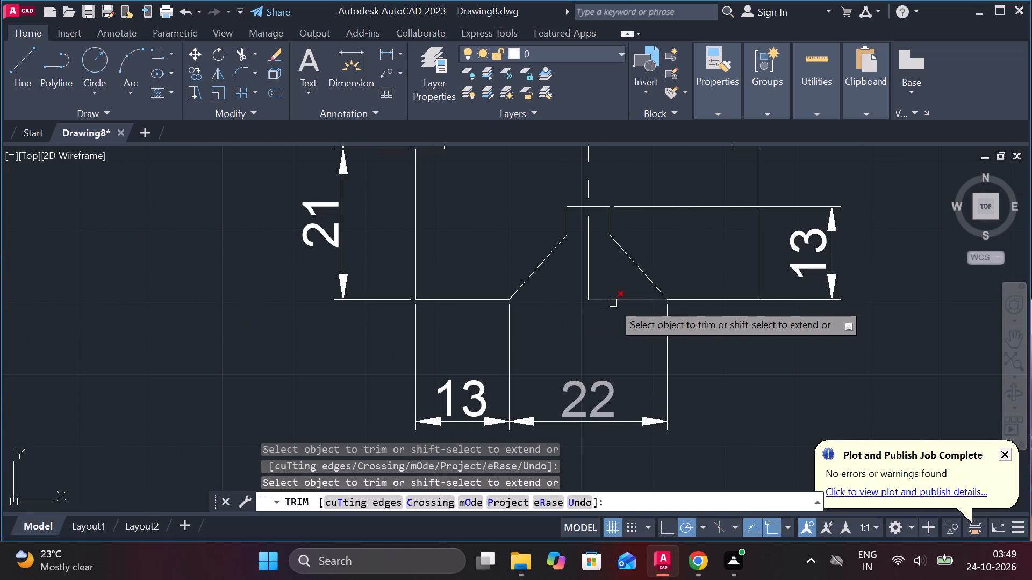
left_click(613, 303)
scroll(613, 303, "down", 3)
key("Escape")
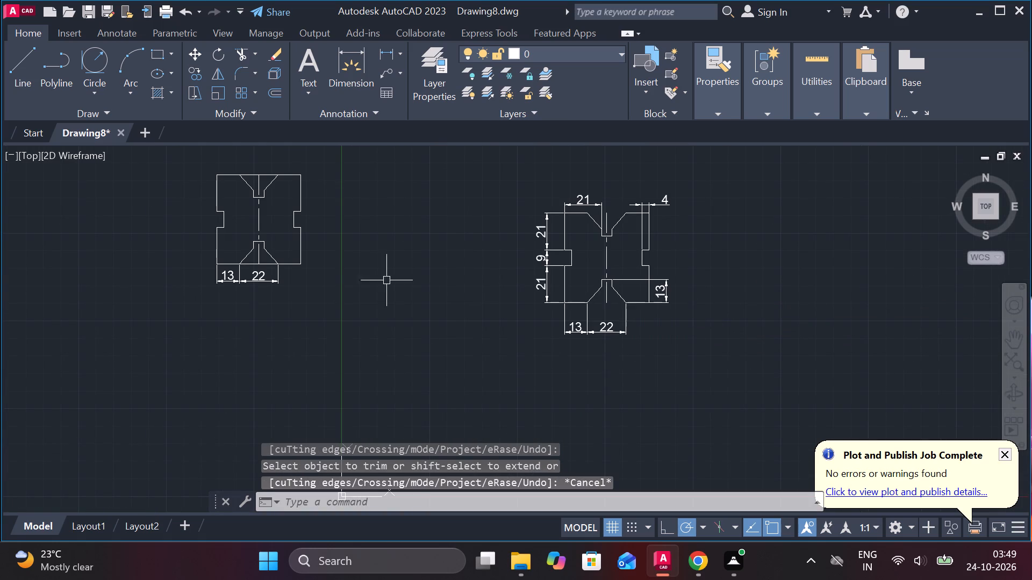
Trim the top and bottom edge segments spanning the neck openings on the other outline copy.
middle_click_drag(430, 339, 511, 371)
key("space")
scroll(356, 195, "up", 2)
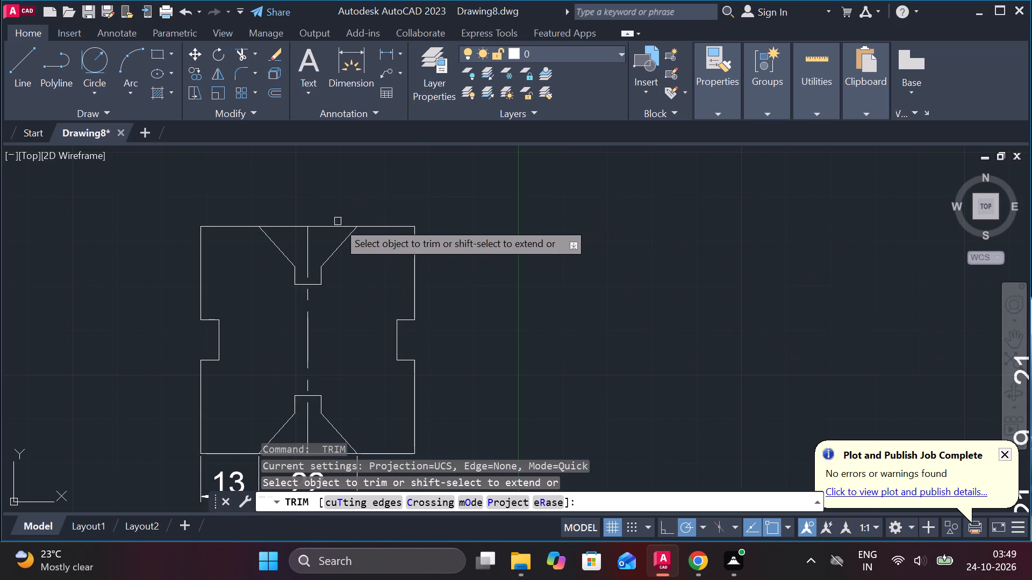
left_click(332, 228)
left_click(282, 228)
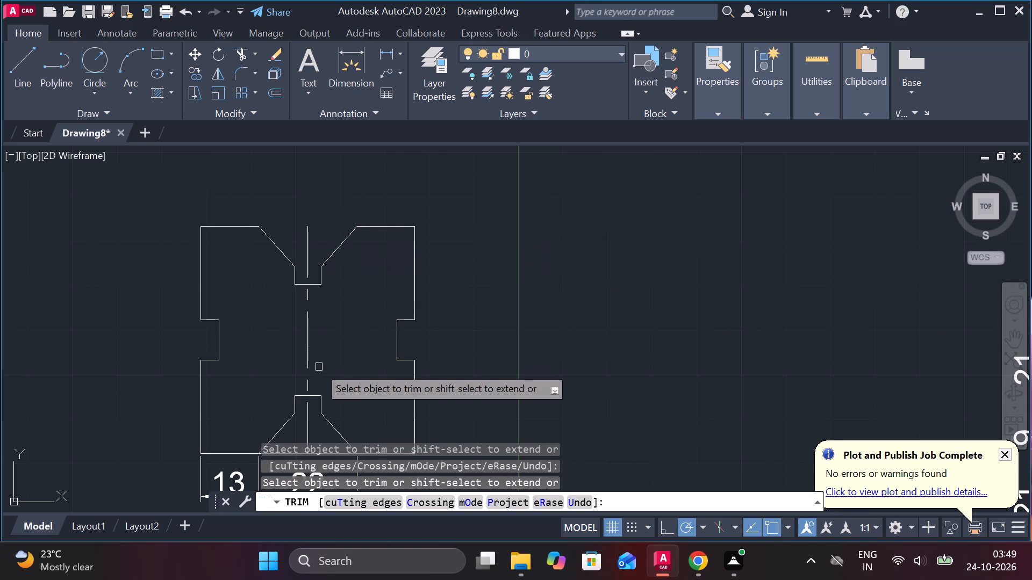
middle_click_drag(322, 367, 429, 304)
left_click(406, 392)
left_click(428, 393)
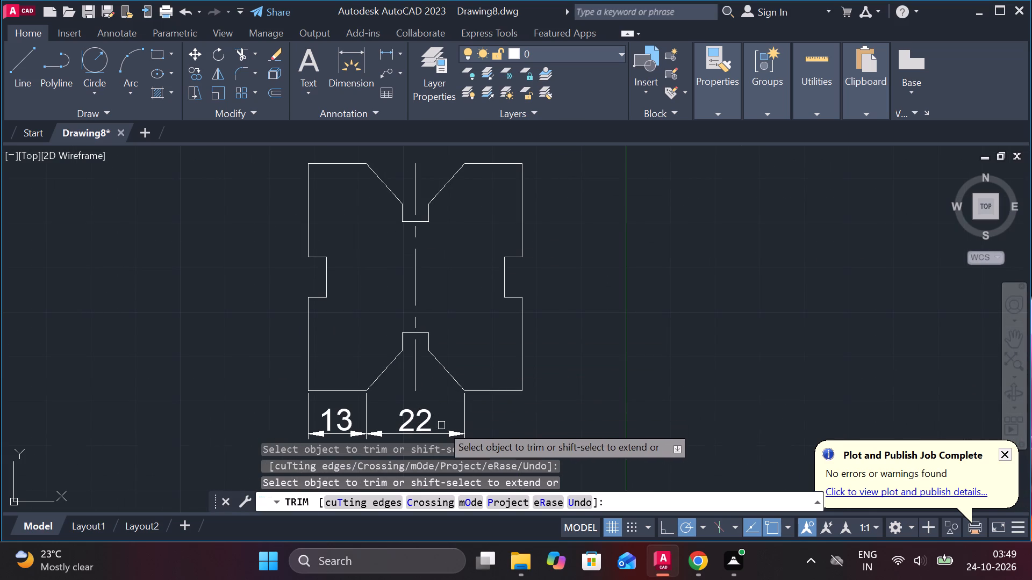
Remove the 13 and 22 dimensions and the vertical centre line from the outline copy just trimmed.
left_click(425, 426)
left_click(362, 419)
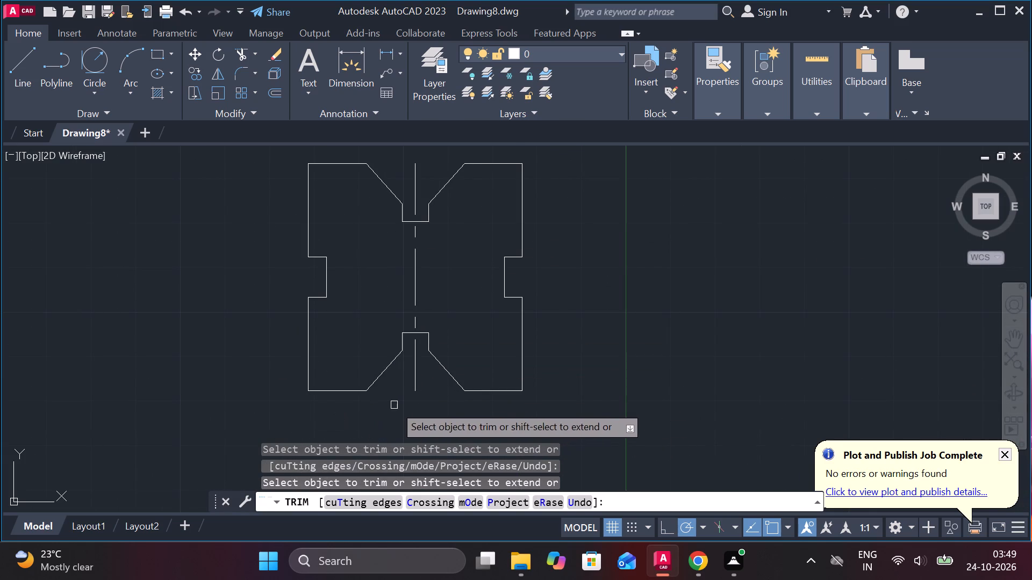
key("Escape")
left_click(415, 372)
type("E")
key("space")
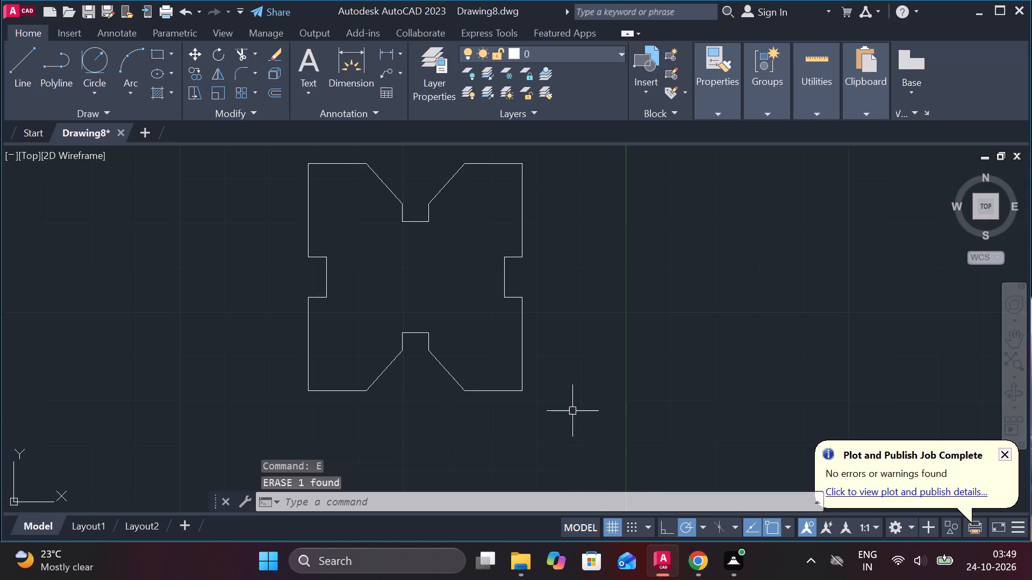
Lengthen the dimensioned outline's vertical centre line upward well past the top dimensions, to a total length of about 108.
scroll(583, 405, "down", 1)
middle_click_drag(640, 391, 627, 391)
scroll(637, 376, "down", 1)
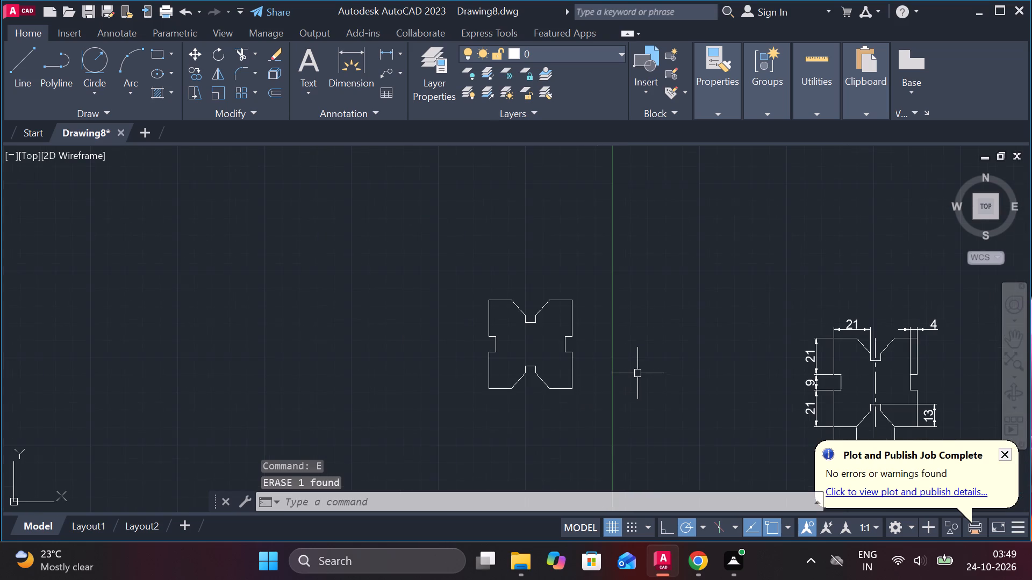
middle_click_drag(658, 373, 364, 356)
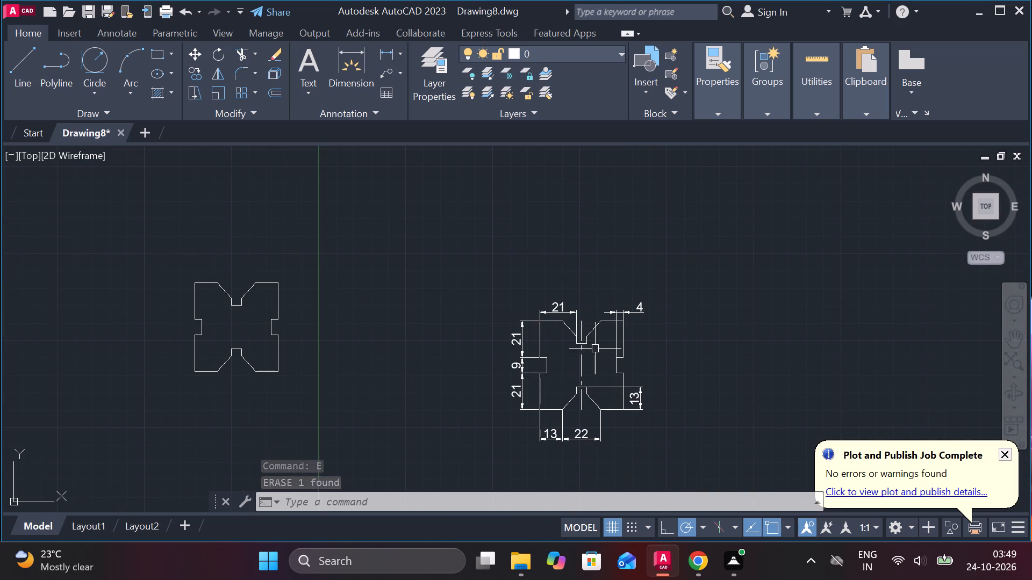
scroll(595, 342, "up", 3)
left_click(532, 296)
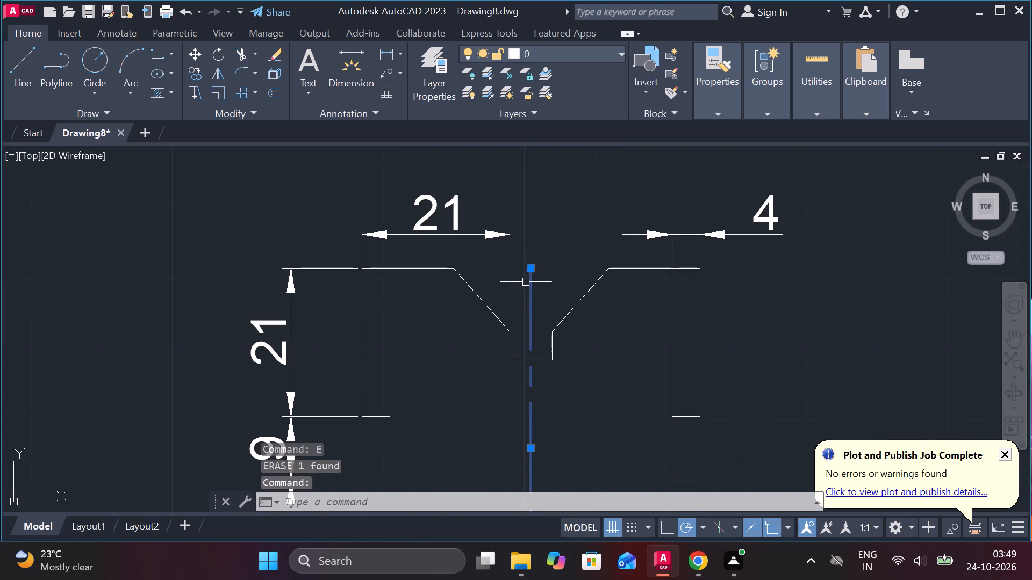
left_click(565, 314)
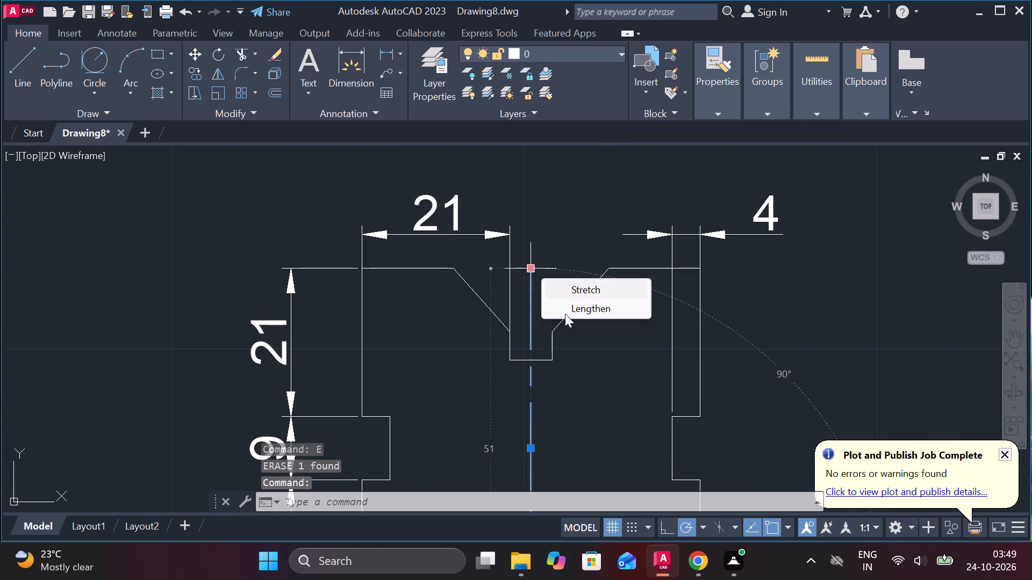
scroll(565, 314, "down", 3)
left_click(562, 205)
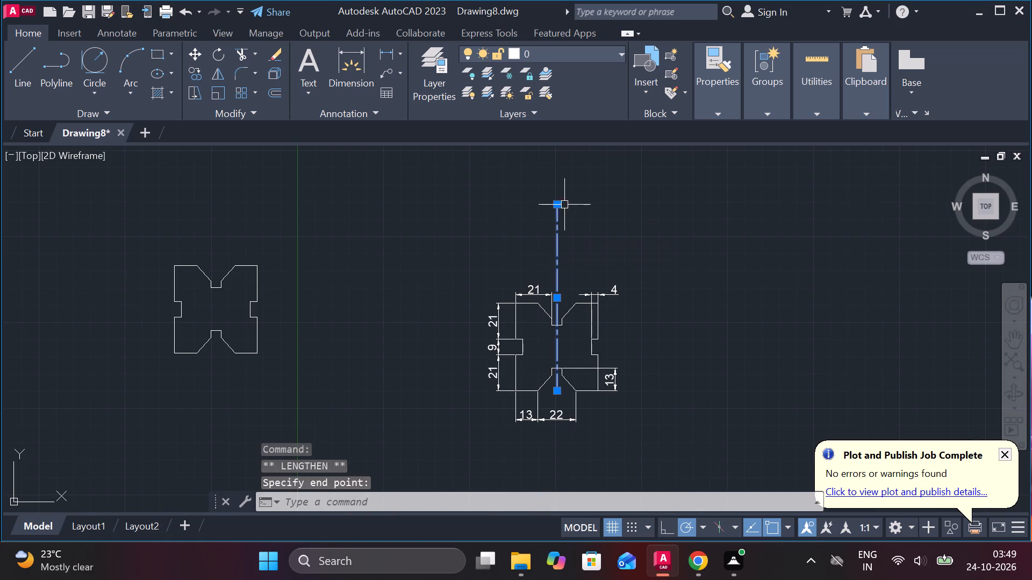
key("Escape")
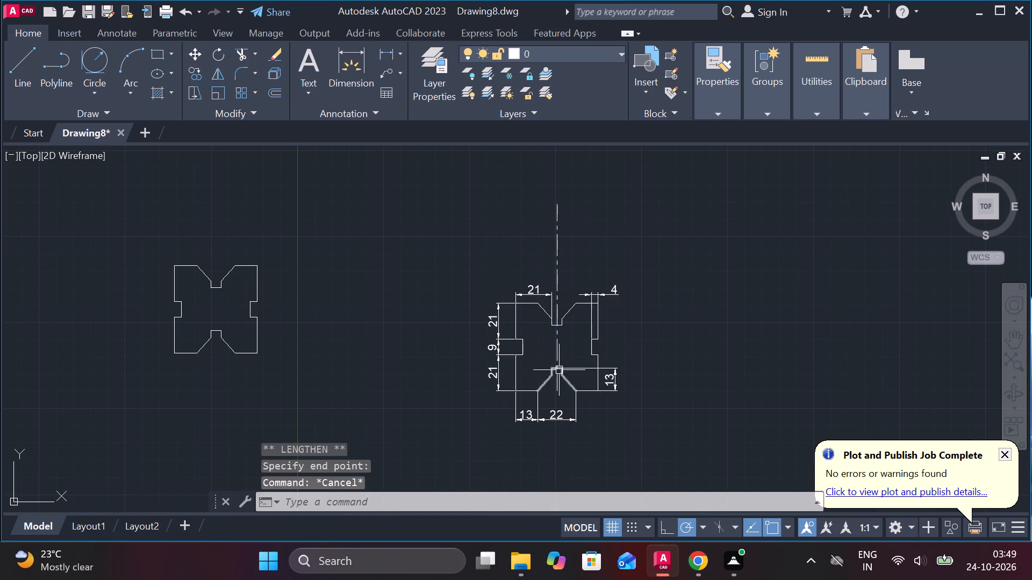
Lengthen the centre line's lower end slightly past the bottom edge, stopping above the 22 dimension's text.
left_click(557, 354)
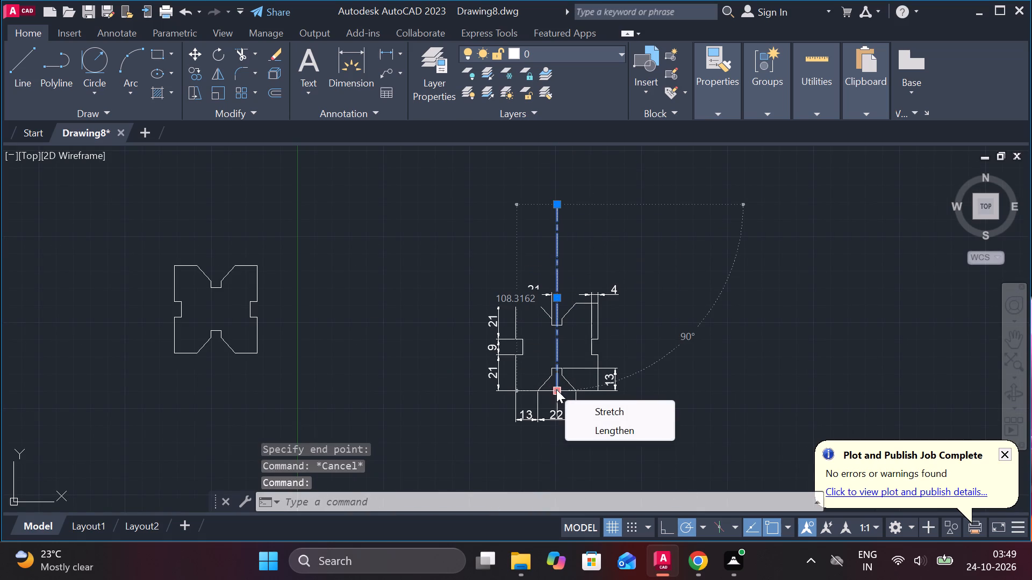
left_click(586, 429)
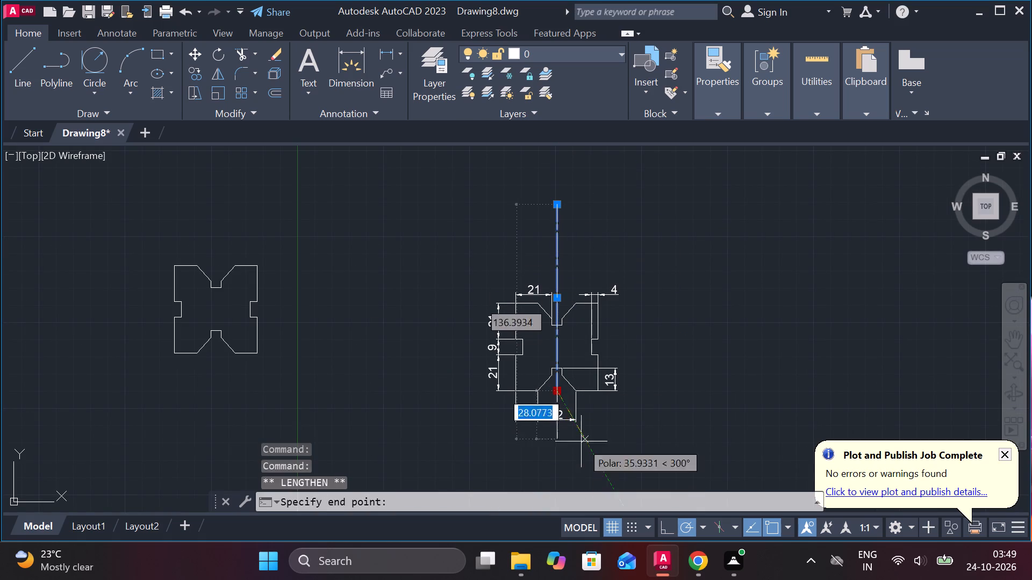
scroll(565, 409, "up", 3)
left_click(551, 402)
key("Escape")
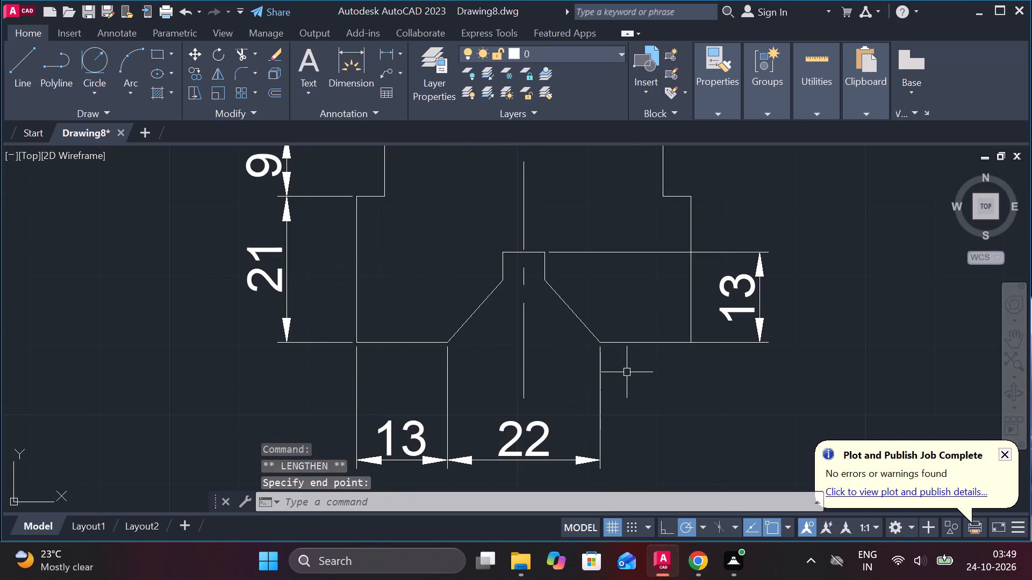
Draw a 24-unit horizontal line from the centre line above the top dimensions, ending in line with the outline's right edge.
scroll(629, 378, "down", 2)
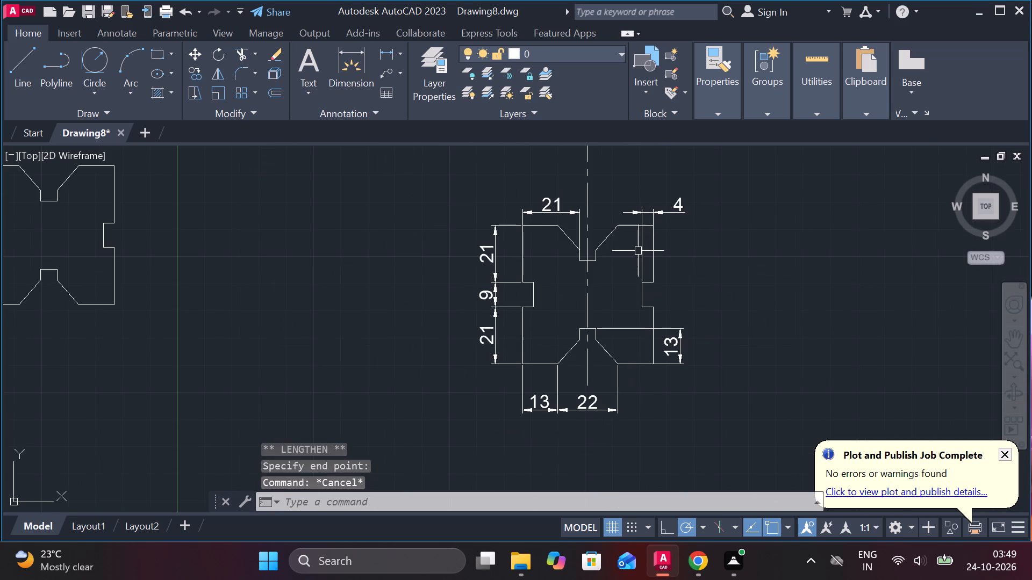
middle_click_drag(638, 252, 636, 379)
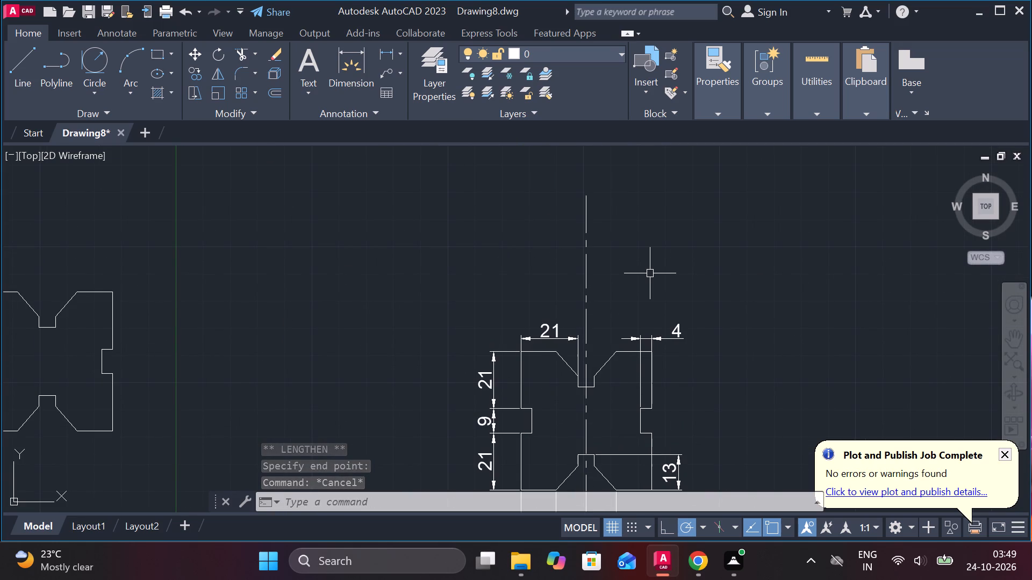
key("l")
key("Return")
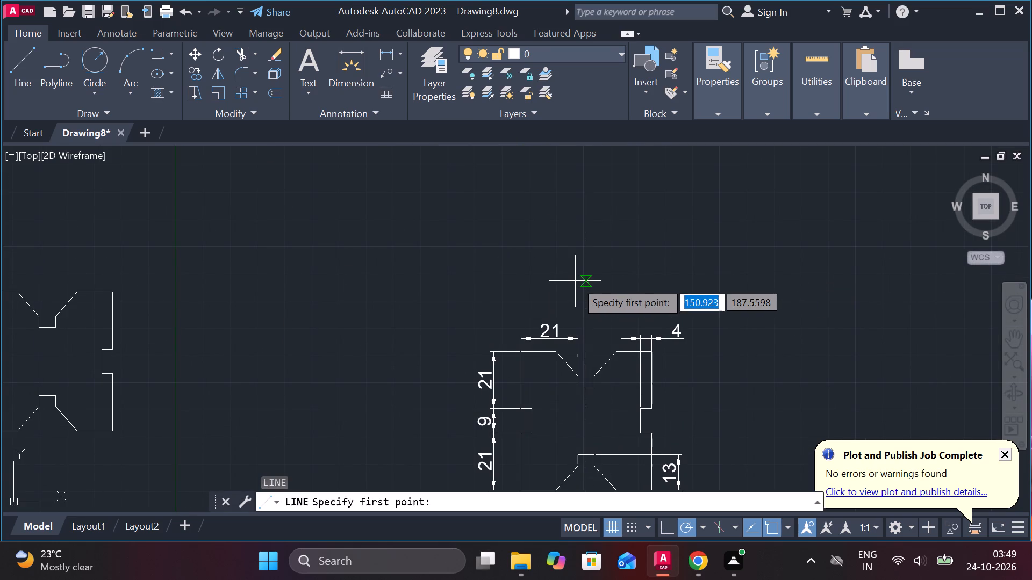
left_click(589, 275)
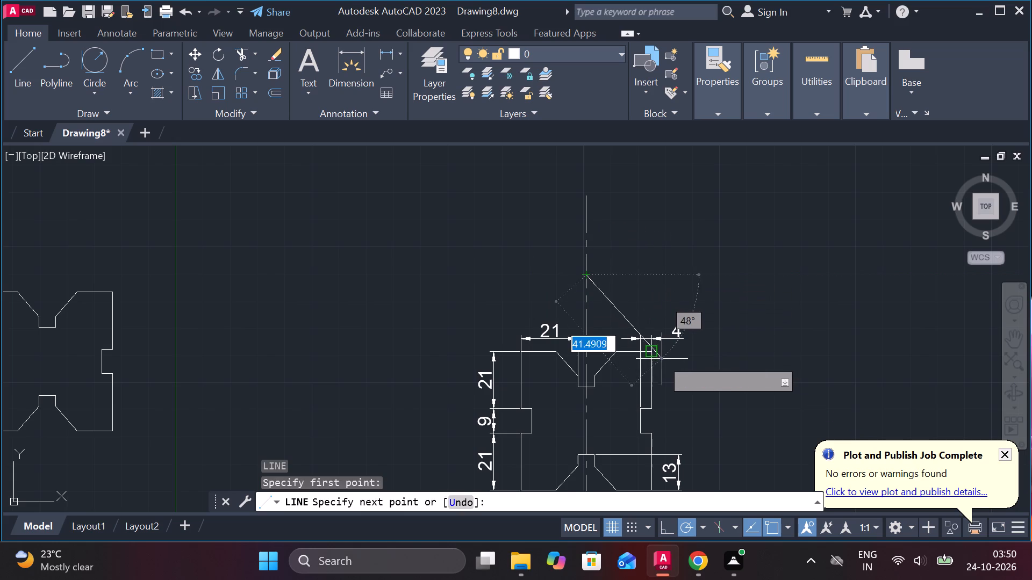
scroll(648, 353, "up", 2)
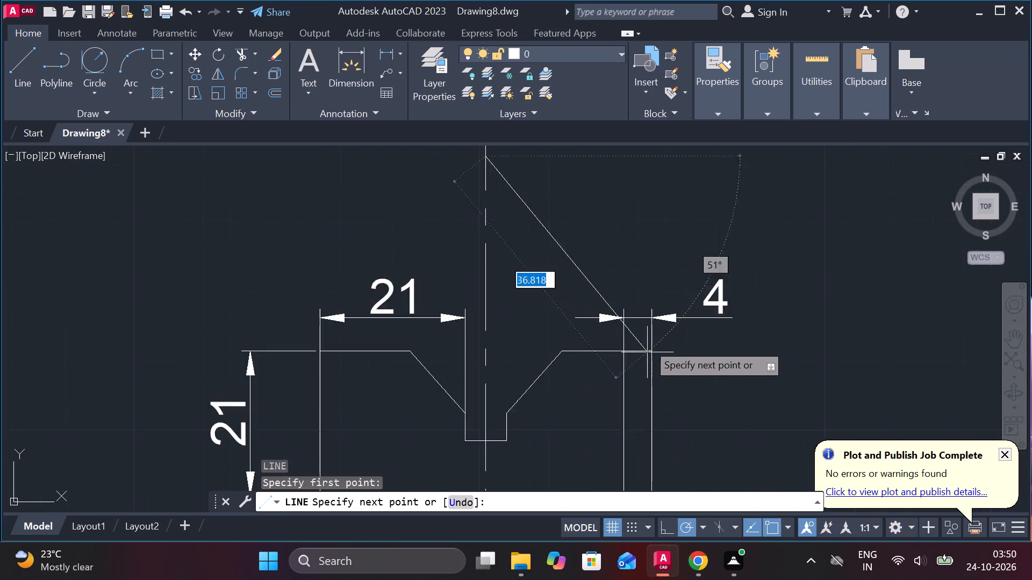
scroll(646, 331, "up", 1)
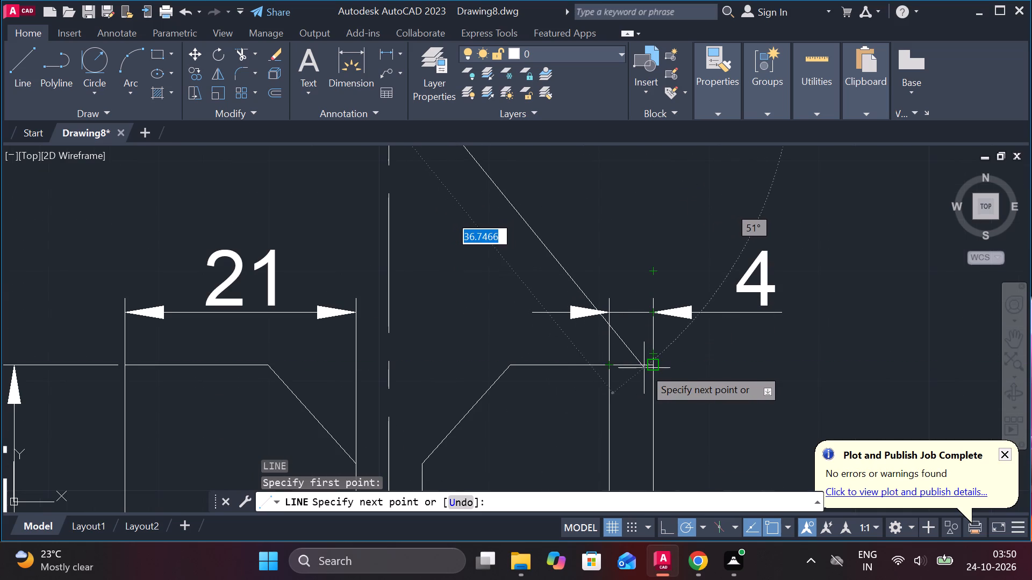
scroll(644, 142, "down", 1)
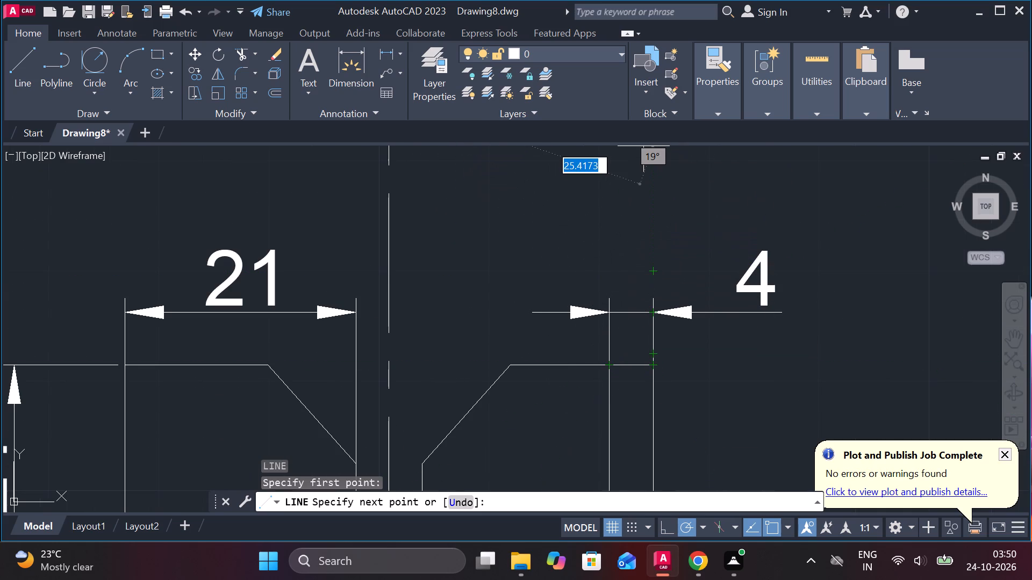
scroll(644, 142, "down", 3)
middle_click_drag(656, 232, 655, 337)
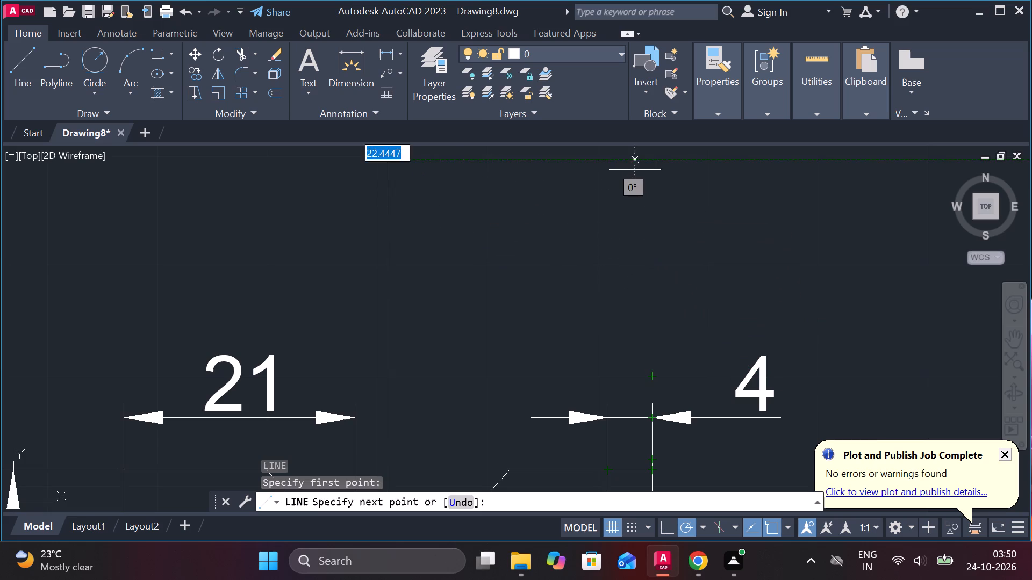
middle_click_drag(642, 223, 642, 246)
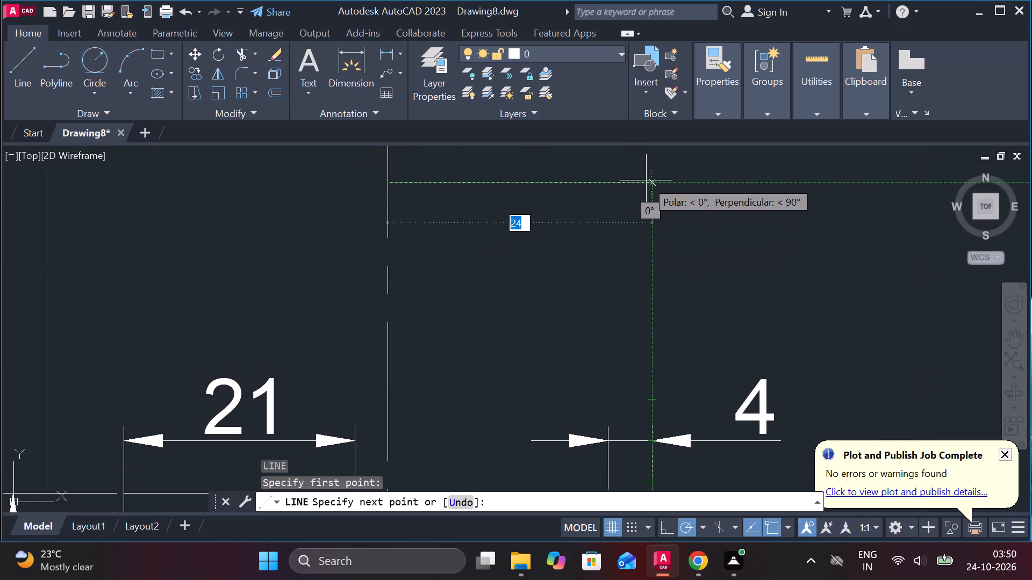
left_click(648, 180)
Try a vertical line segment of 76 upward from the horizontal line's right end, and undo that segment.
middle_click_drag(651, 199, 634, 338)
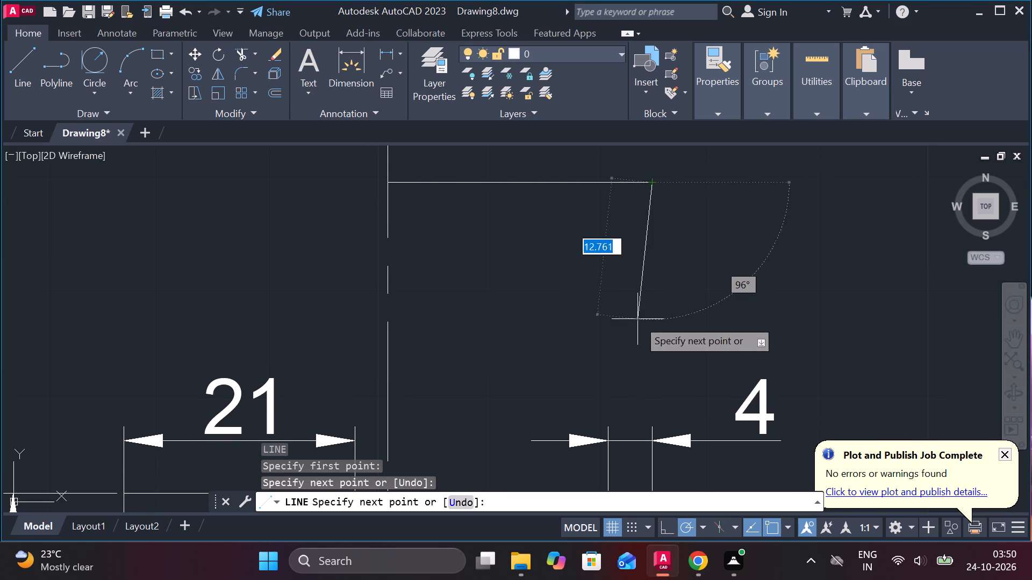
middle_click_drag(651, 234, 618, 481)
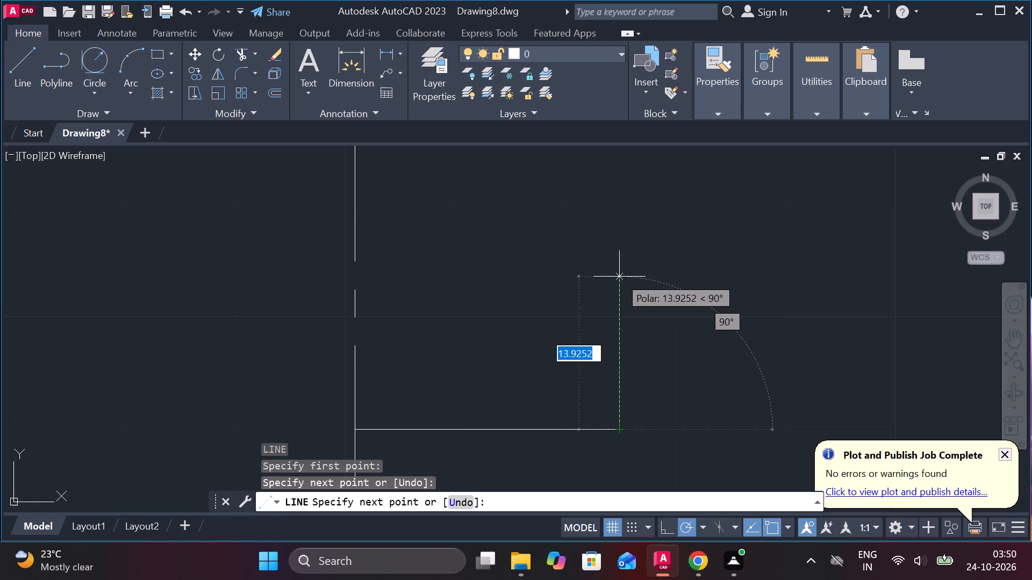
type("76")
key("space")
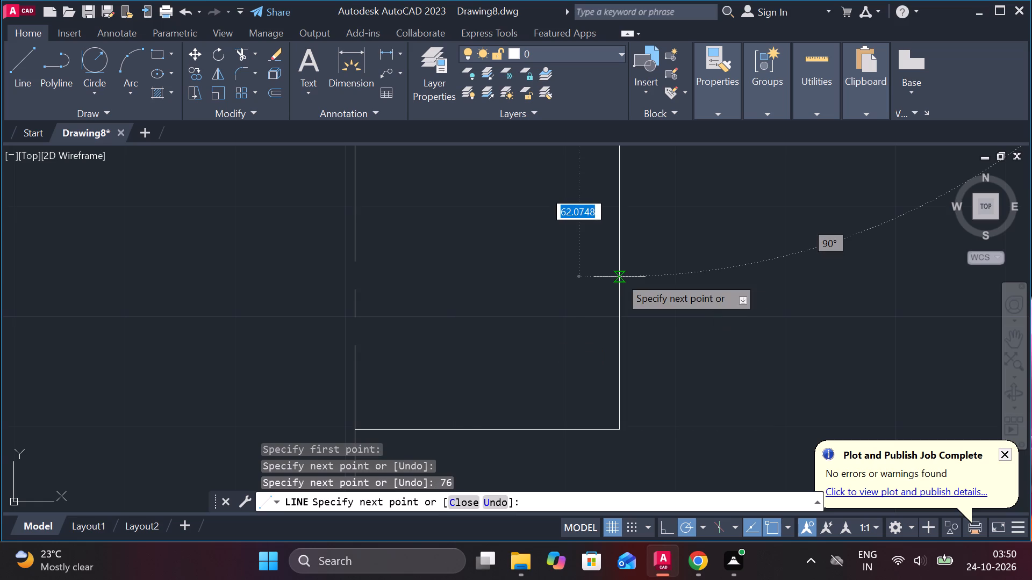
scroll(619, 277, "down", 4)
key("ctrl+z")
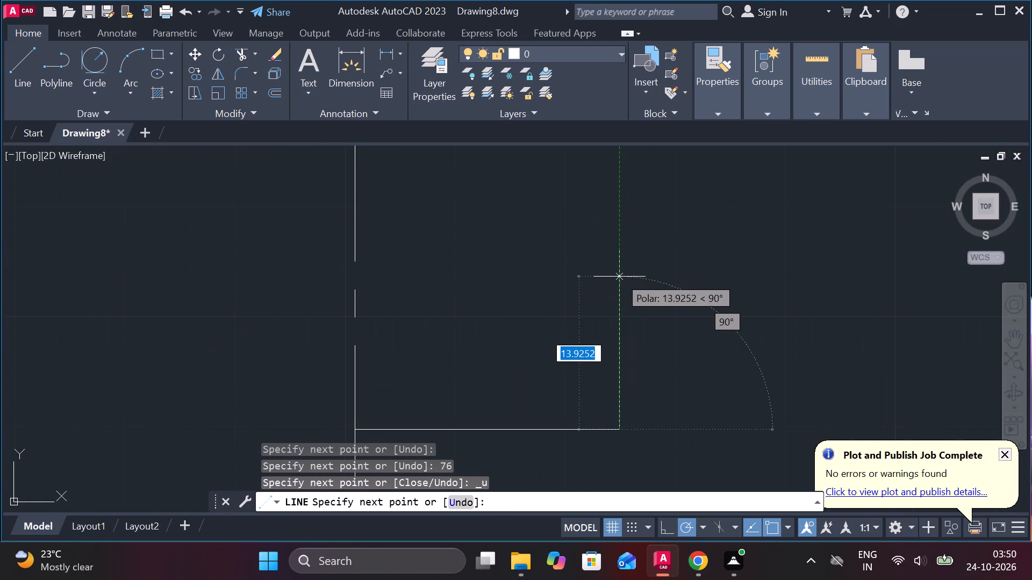
Complete the rectangle above the outline: 72 up, 48 across to the left, 72 down, and a bottom edge back to the centre line.
type("72")
key("space")
scroll(554, 267, "down", 3)
middle_click_drag(557, 270, 589, 370)
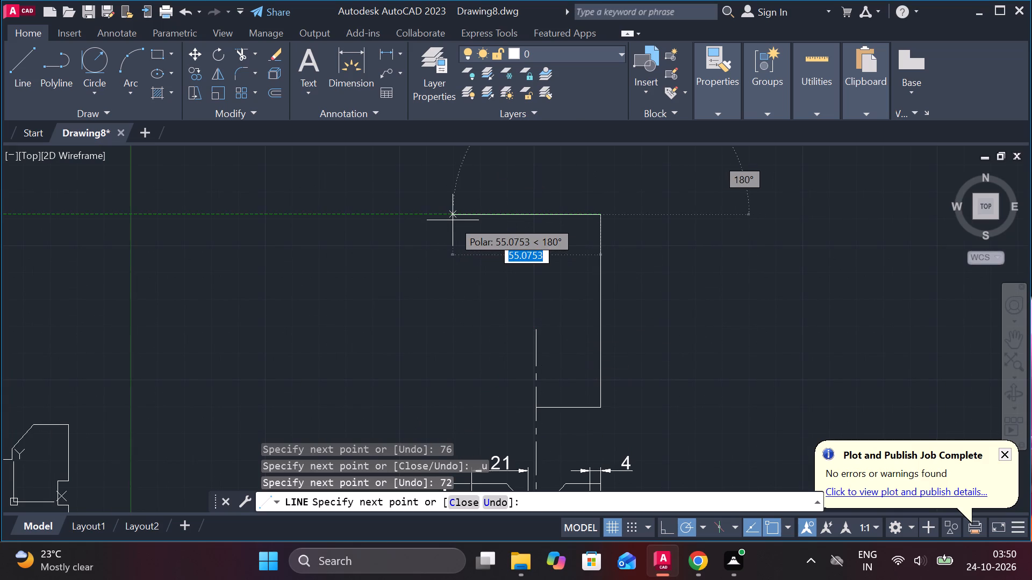
type("48")
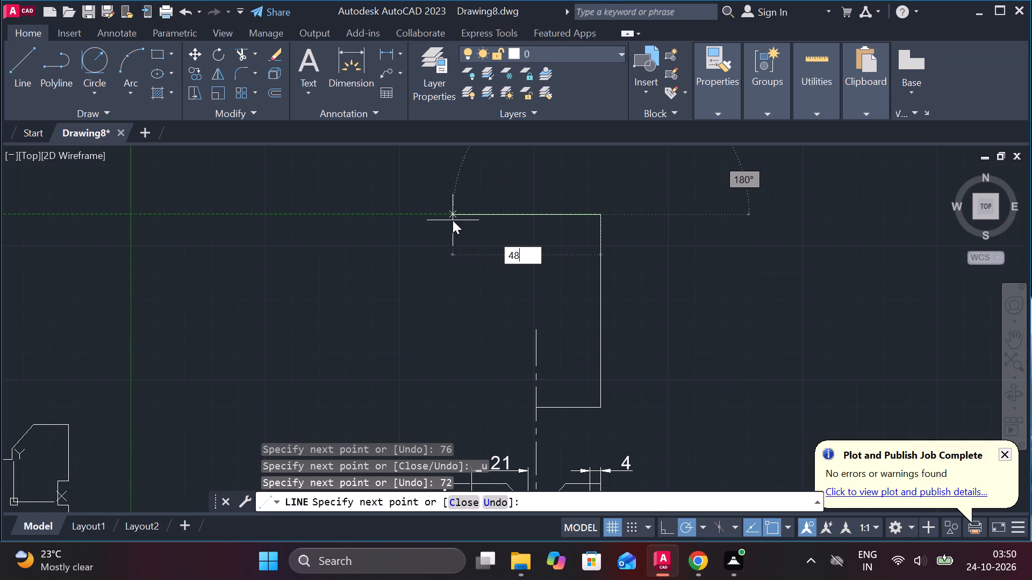
key("Return")
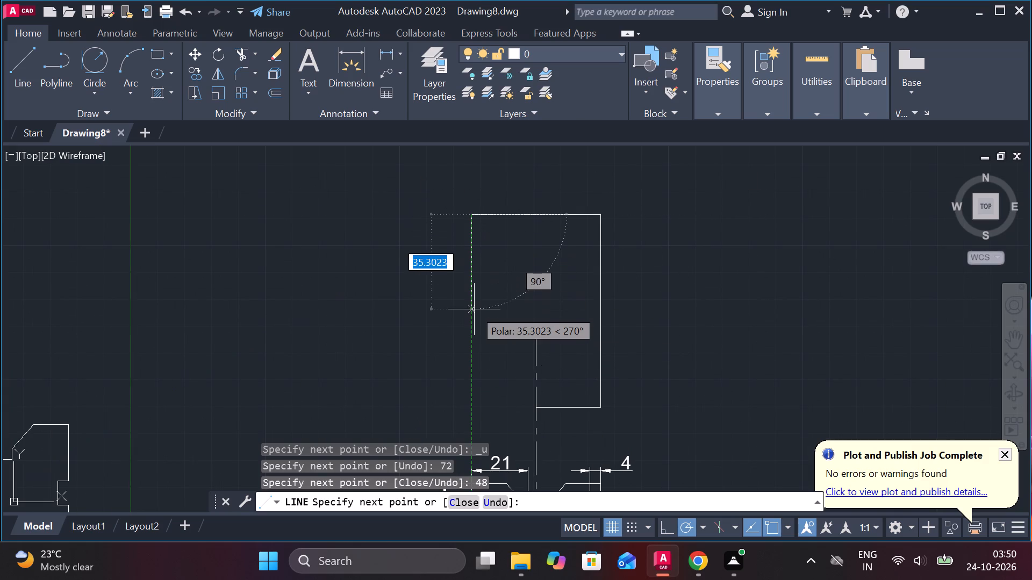
key("7")
key("2")
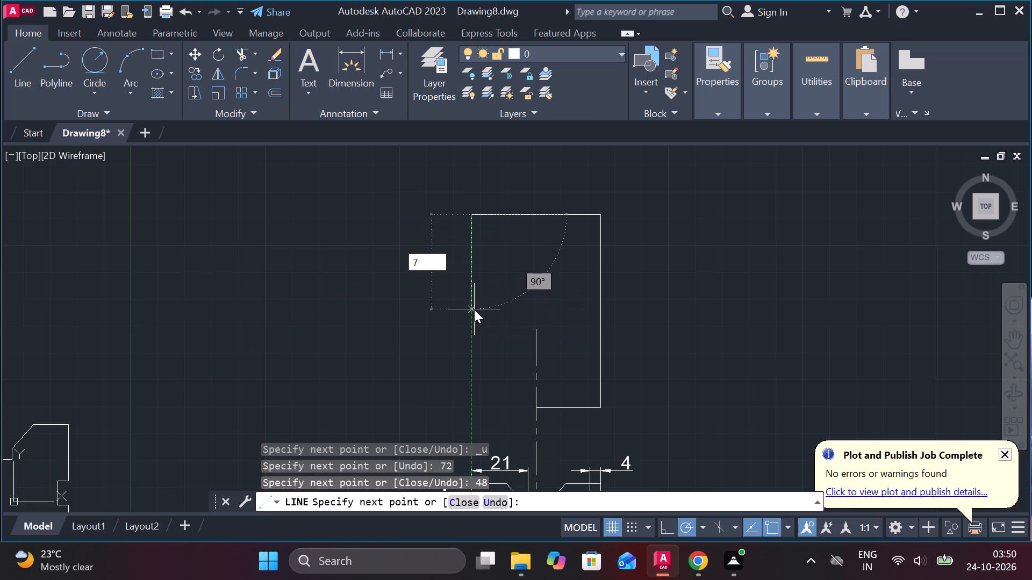
key("Return")
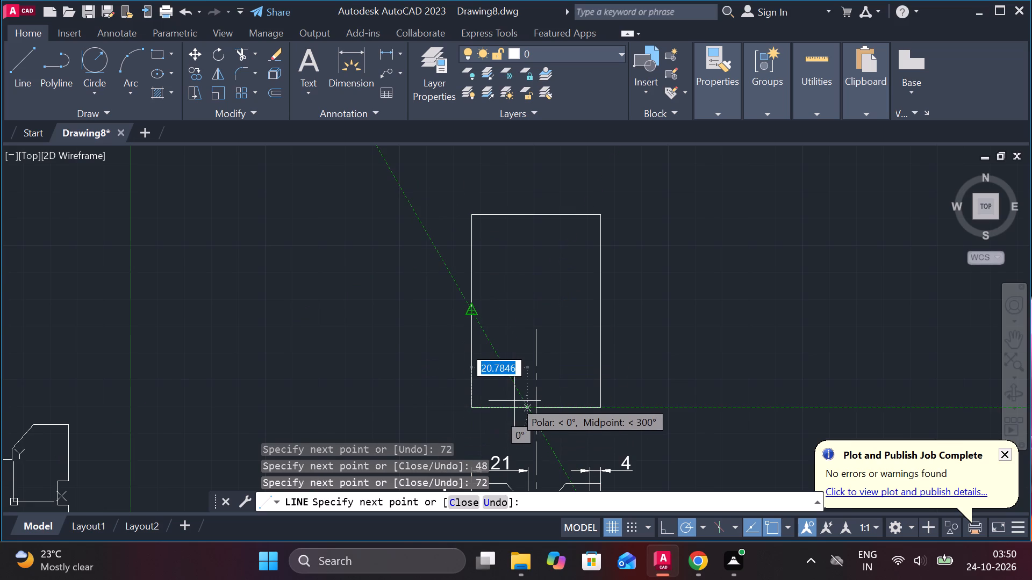
left_click(539, 406)
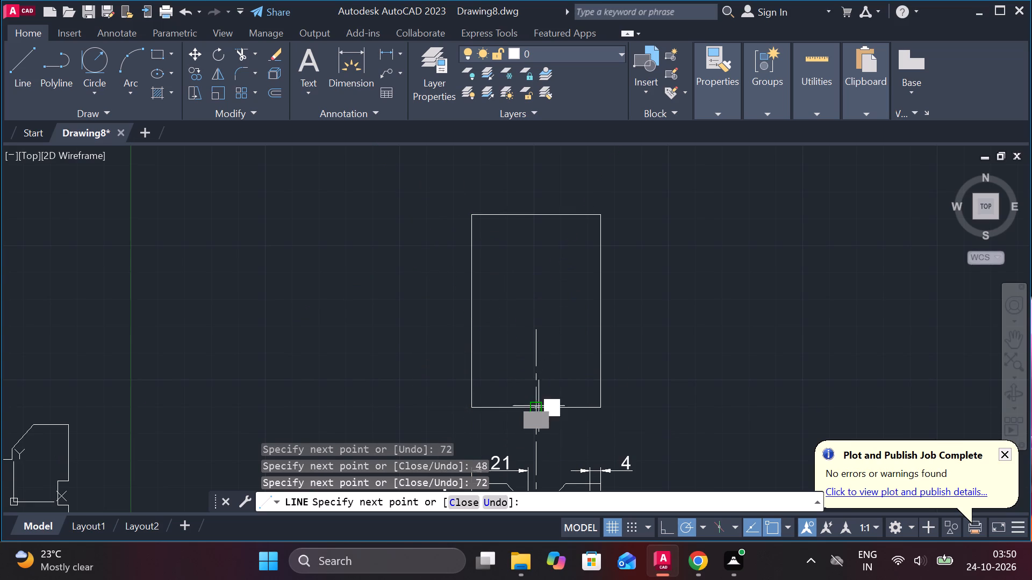
key("Escape")
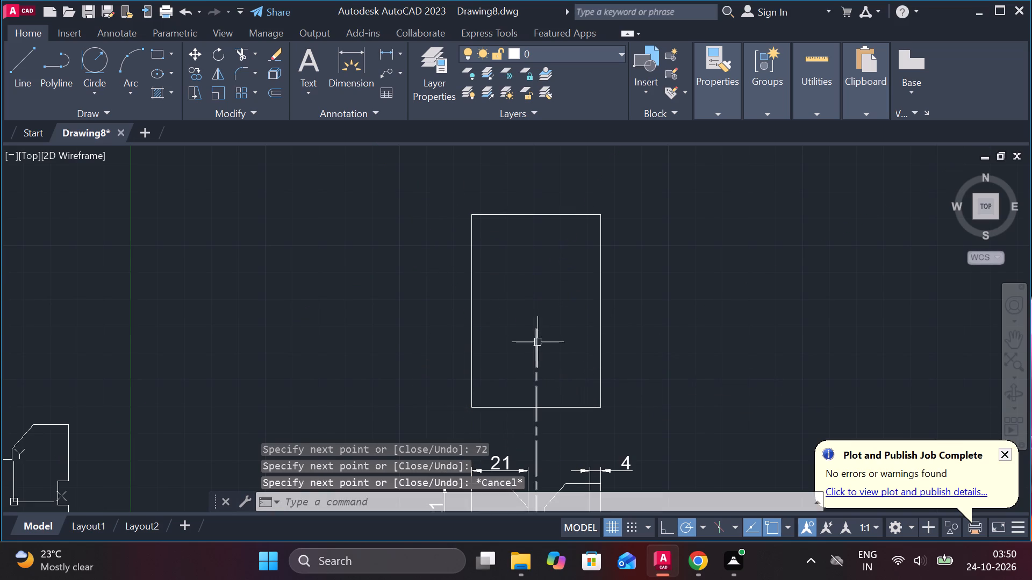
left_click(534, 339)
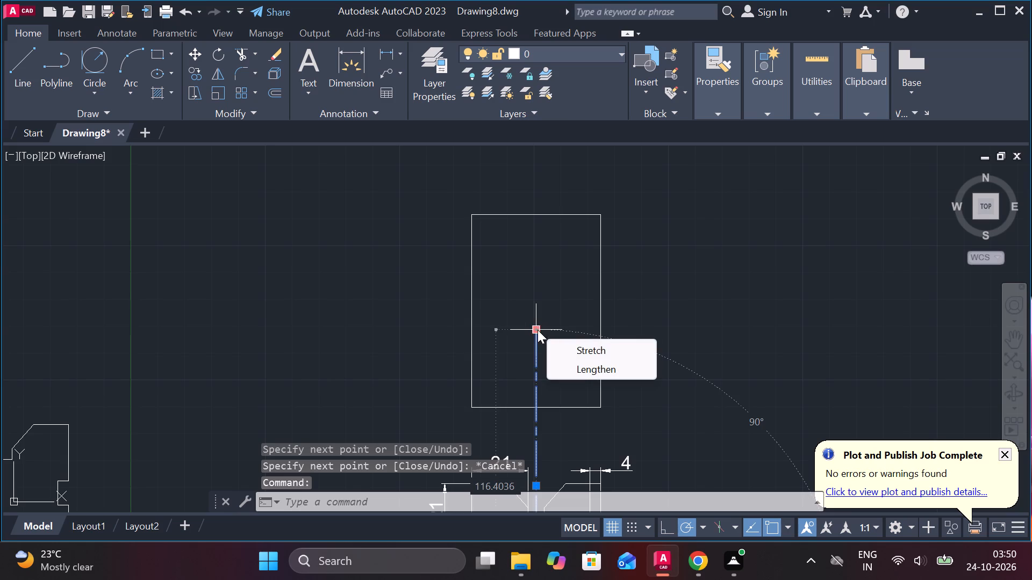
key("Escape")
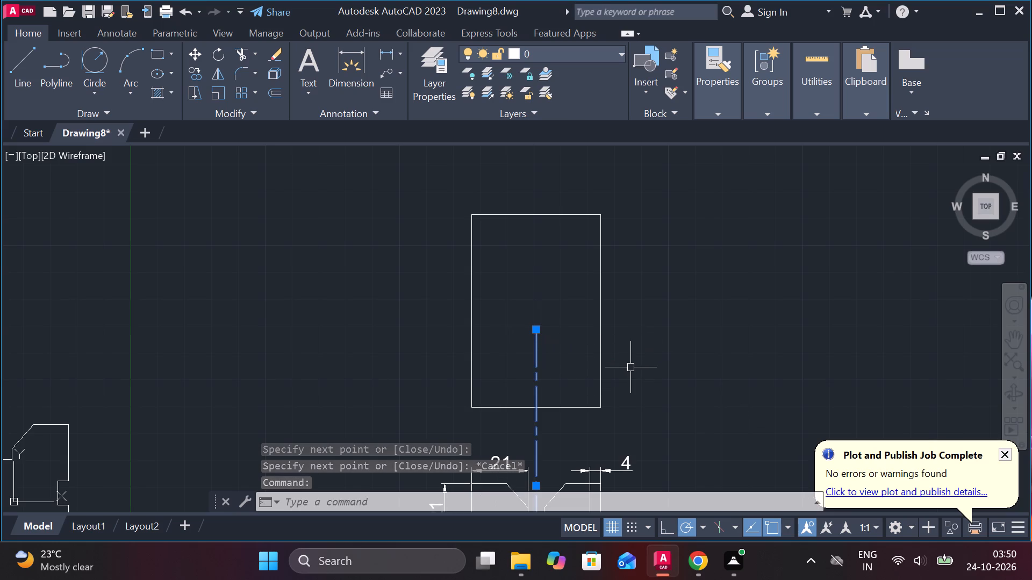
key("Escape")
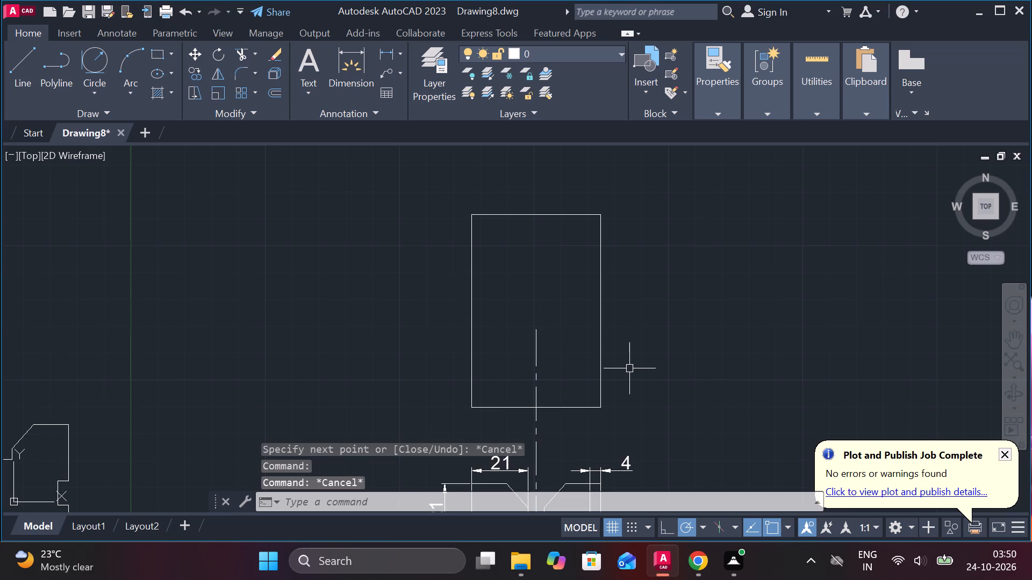
Offset the rectangle's left and right vertical sides inward by 6 each.
left_click(471, 248)
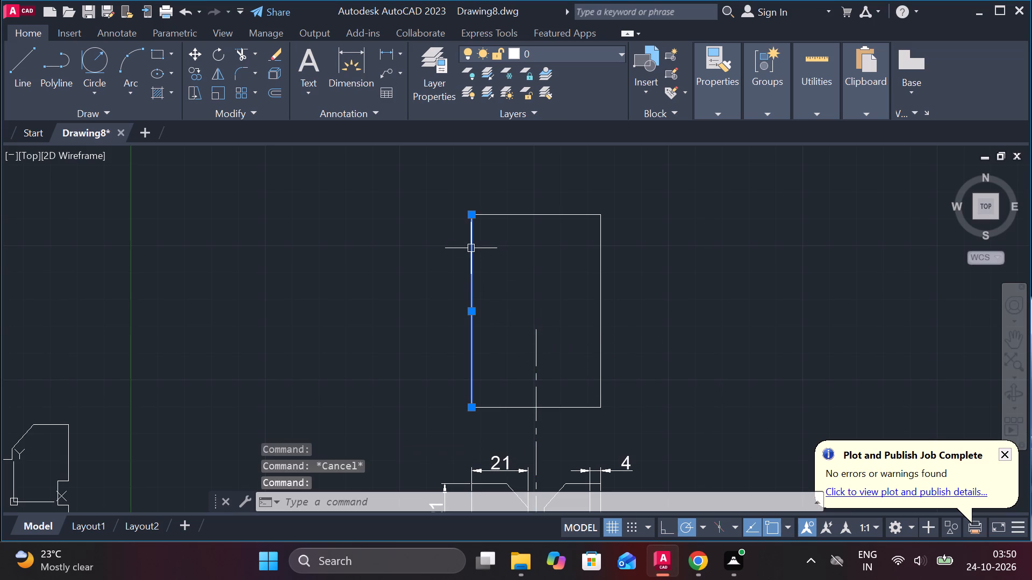
key("o")
key("Return")
key("Return")
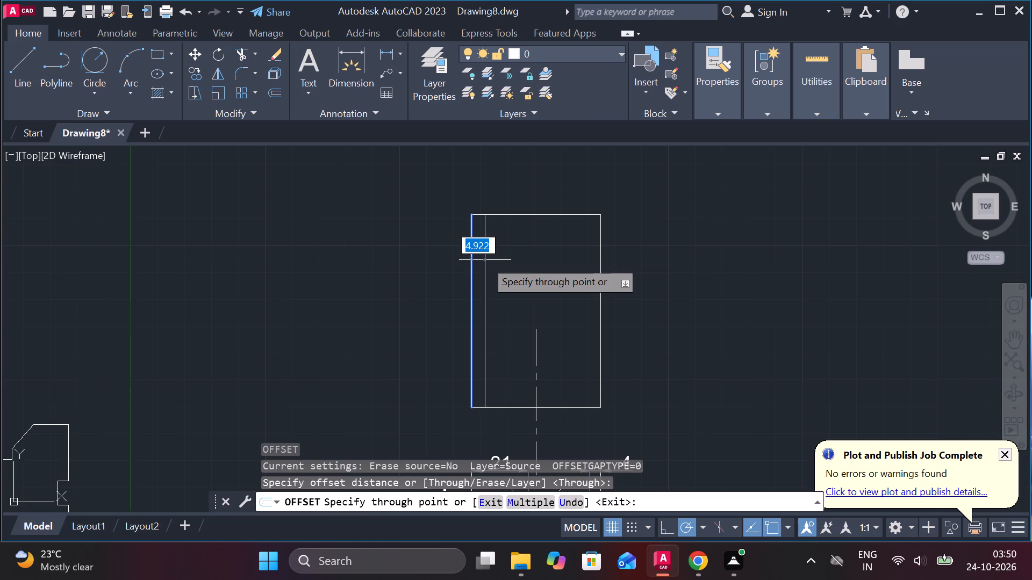
key("6")
key("Return")
left_click(598, 280)
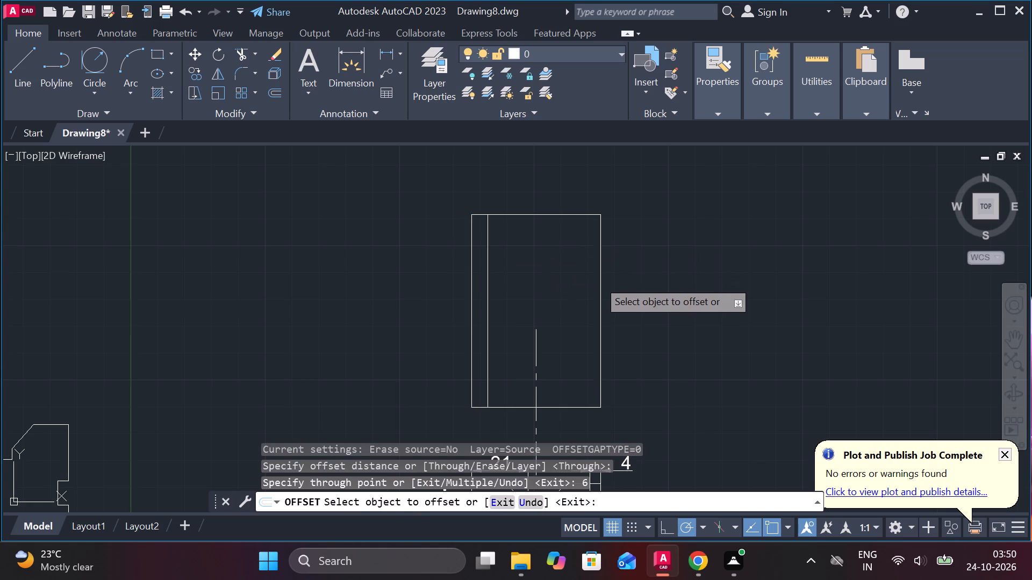
key("6")
key("Return")
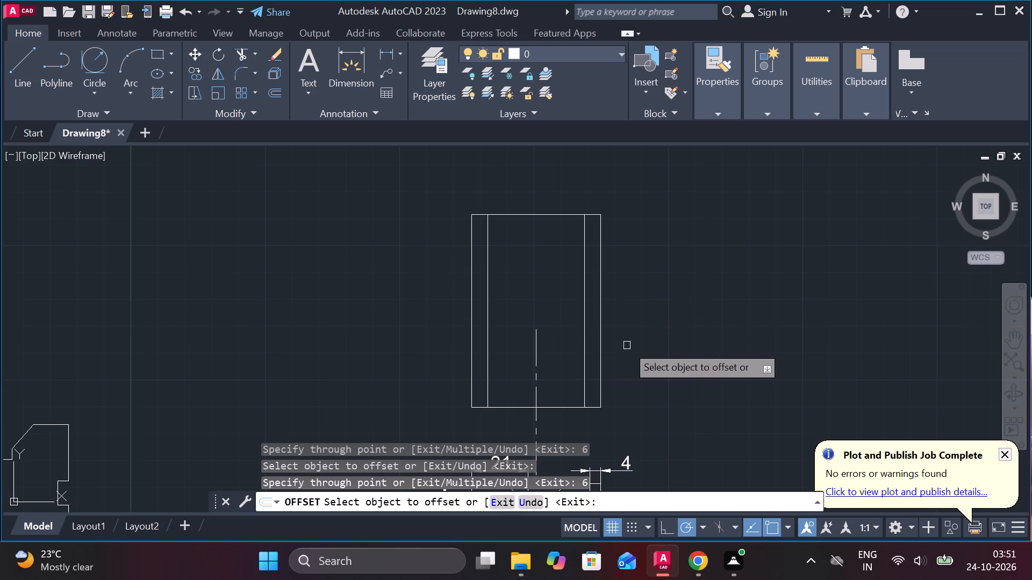
middle_click_drag(639, 375, 635, 369)
scroll(646, 380, "down", 2)
key("Escape")
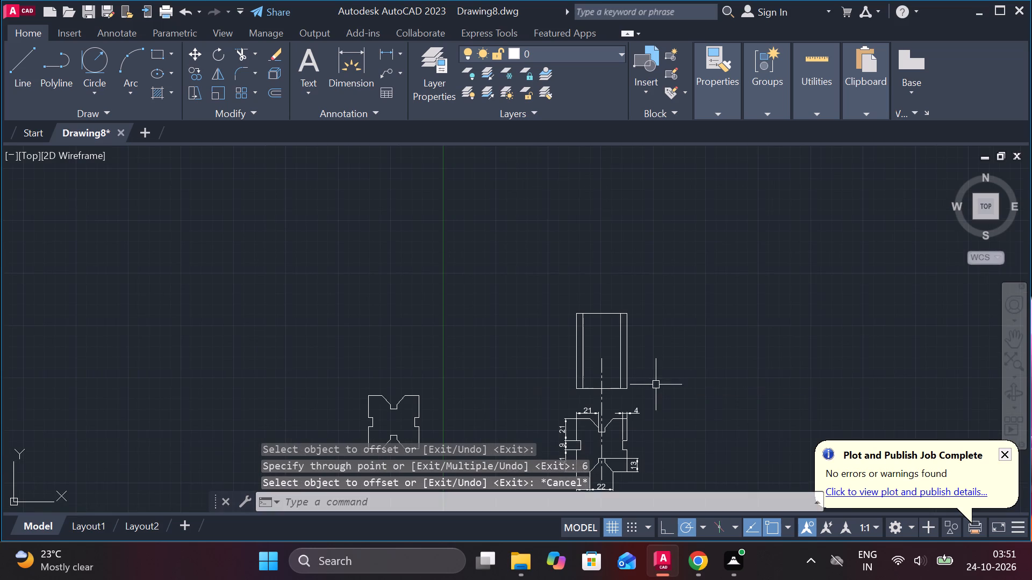
Draw a vertical projection line from the dimensioned outline's left side notch inner corner to slightly above the rectangle's top edge.
middle_click_drag(655, 384, 621, 375)
scroll(604, 373, "up", 1)
scroll(558, 394, "up", 1)
middle_click_drag(555, 394, 579, 258)
scroll(582, 252, "down", 1)
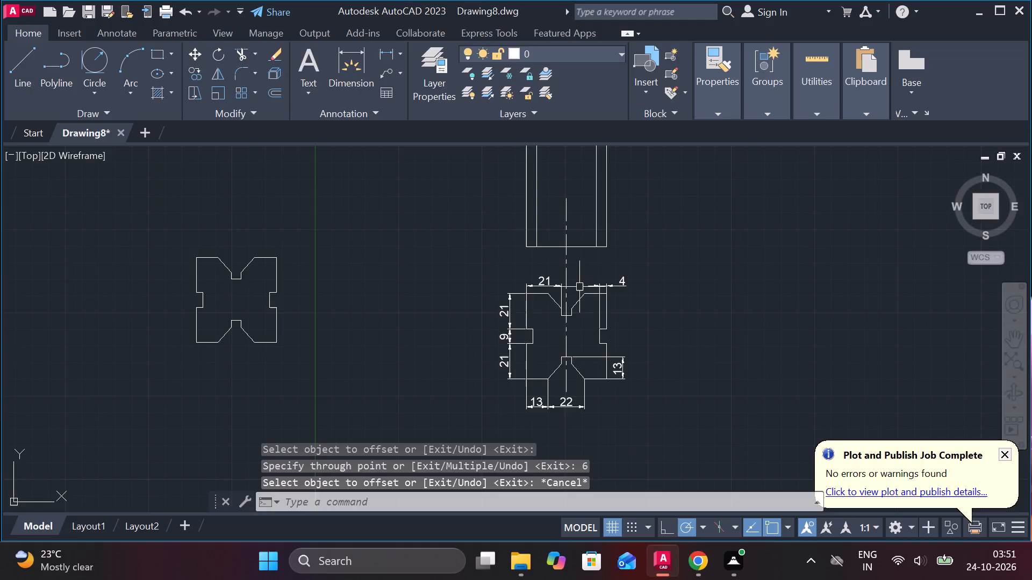
key("l")
key("Return")
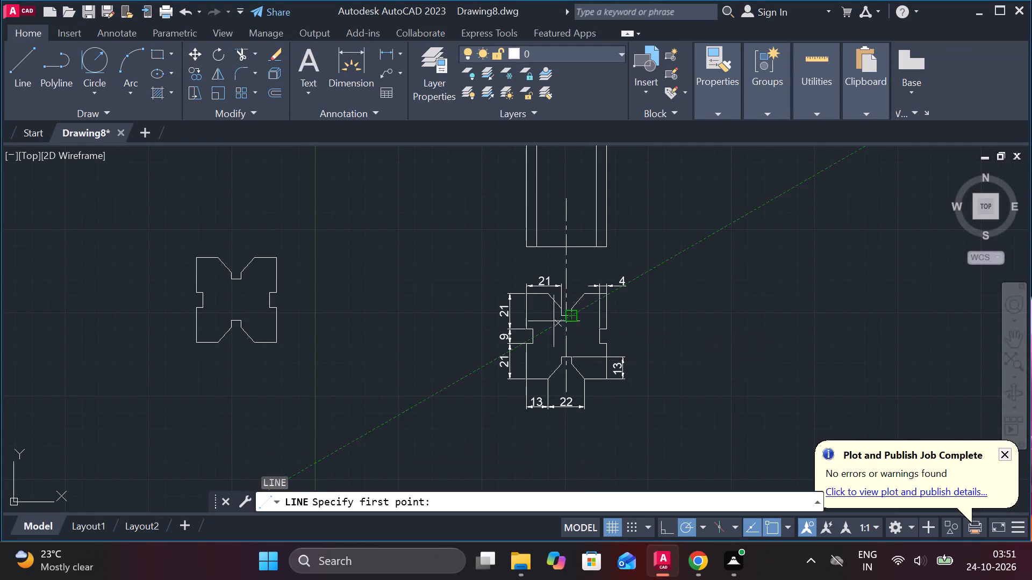
scroll(552, 320, "up", 2)
double_click(501, 340)
scroll(505, 317, "down", 2)
middle_click_drag(505, 313, 486, 447)
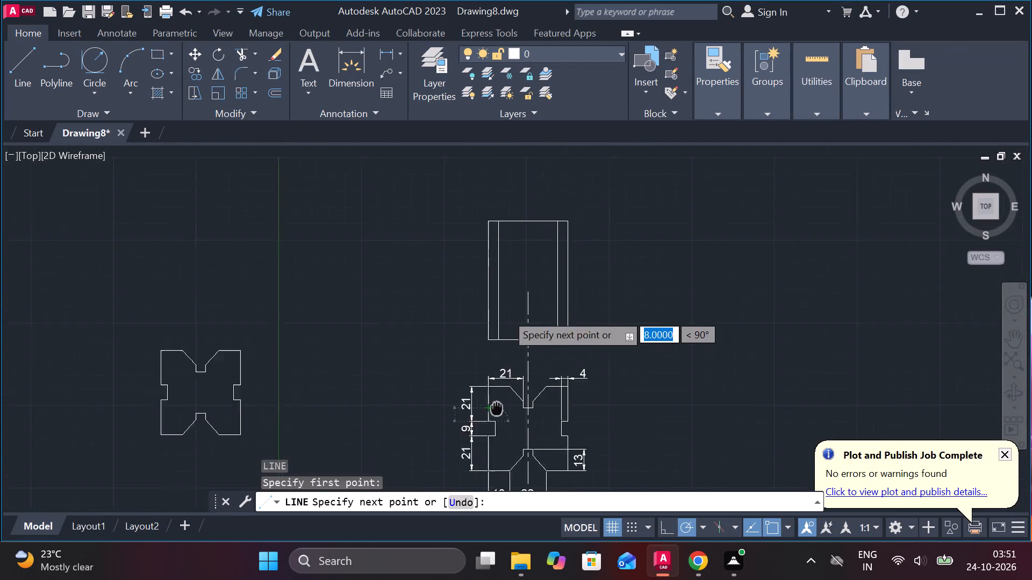
middle_click_drag(486, 447, 483, 465)
left_click(485, 242)
key("Escape")
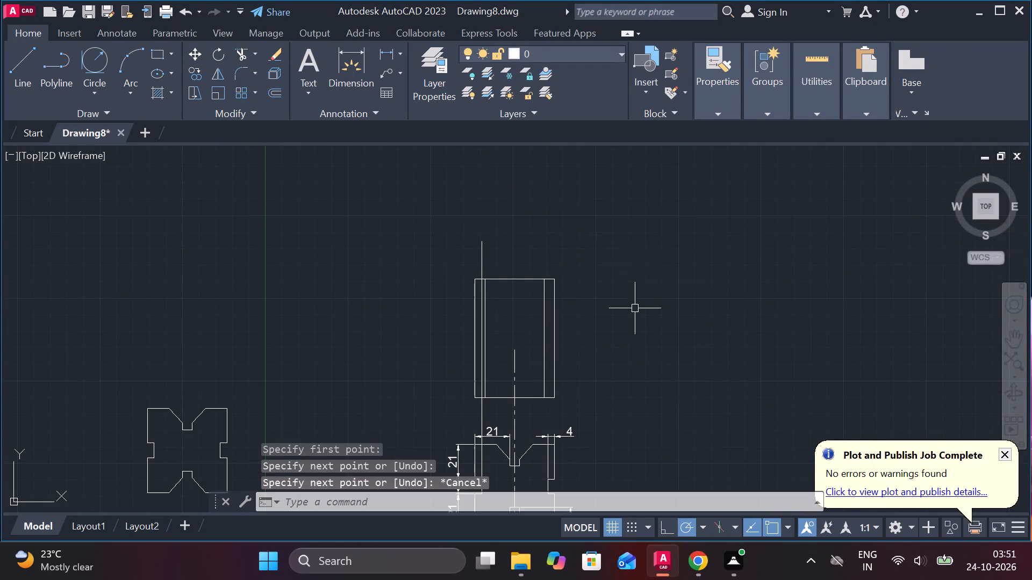
Draw a vertical projection line about 136 long from the right side notch's upper inner corner to above the rectangle's top edge.
middle_click_drag(624, 312, 599, 242)
key("l")
key("Return")
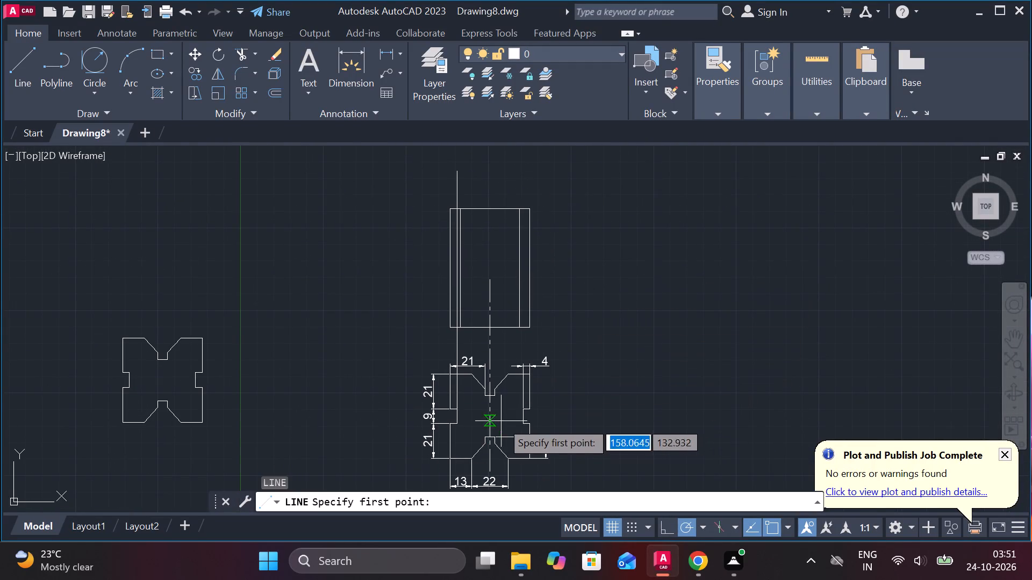
scroll(504, 408, "up", 3)
double_click(561, 414)
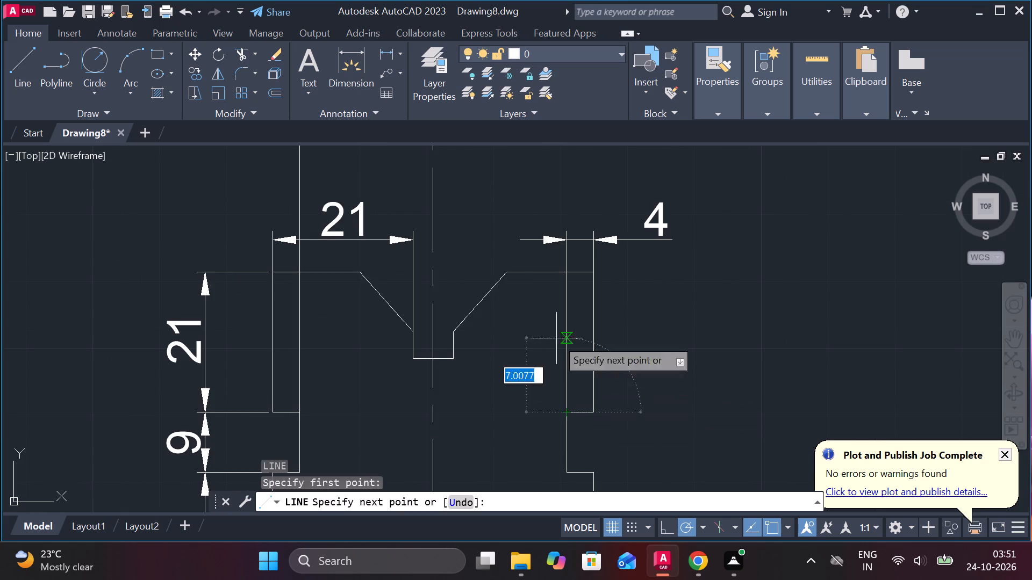
scroll(539, 280, "down", 3)
middle_click_drag(546, 293, 579, 428)
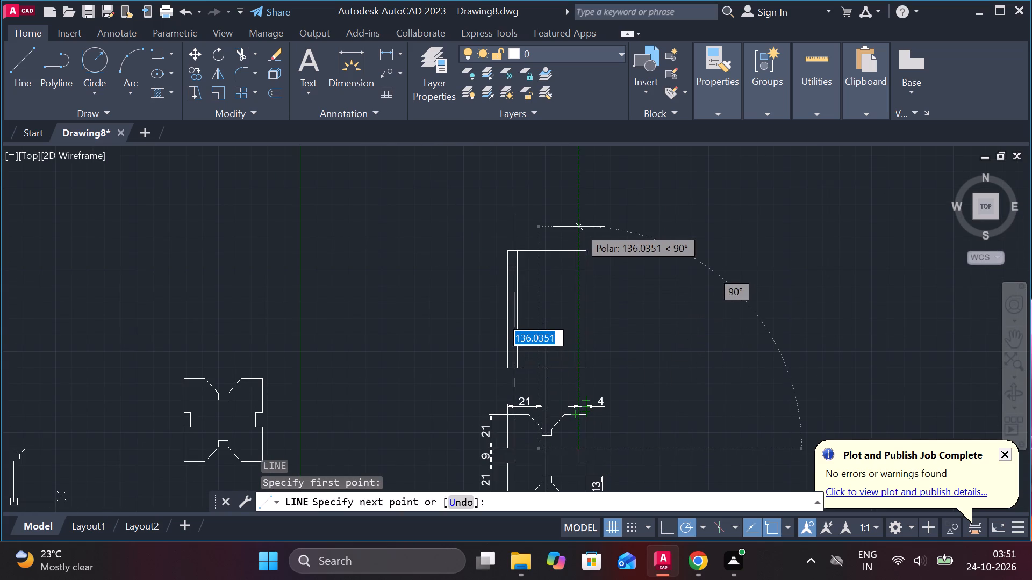
left_click(579, 227)
scroll(636, 291, "up", 2)
key("Escape")
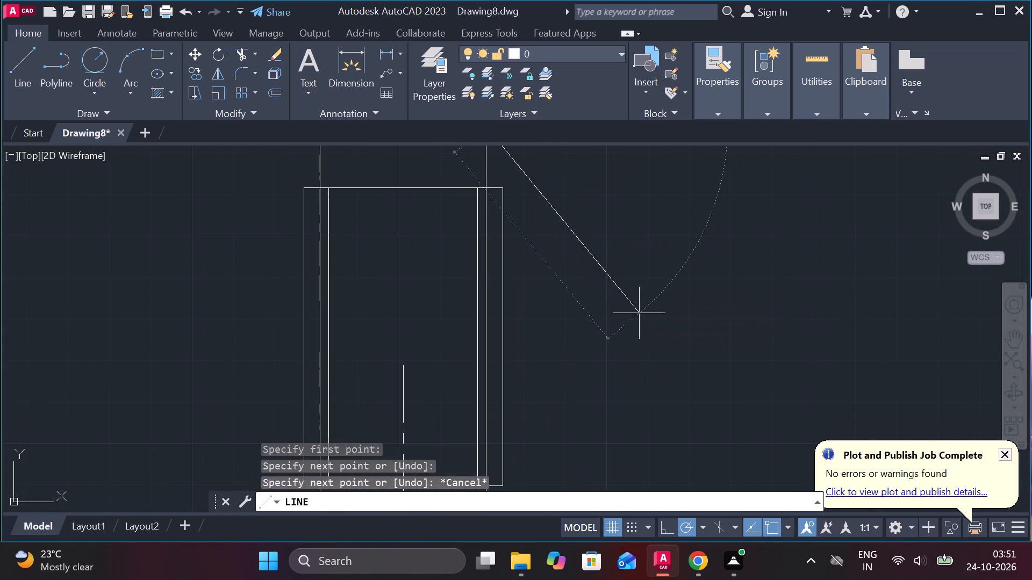
Draw a vertical projection line from the top V-notch's right upper corner to above the rectangle's top edge.
scroll(639, 314, "down", 1)
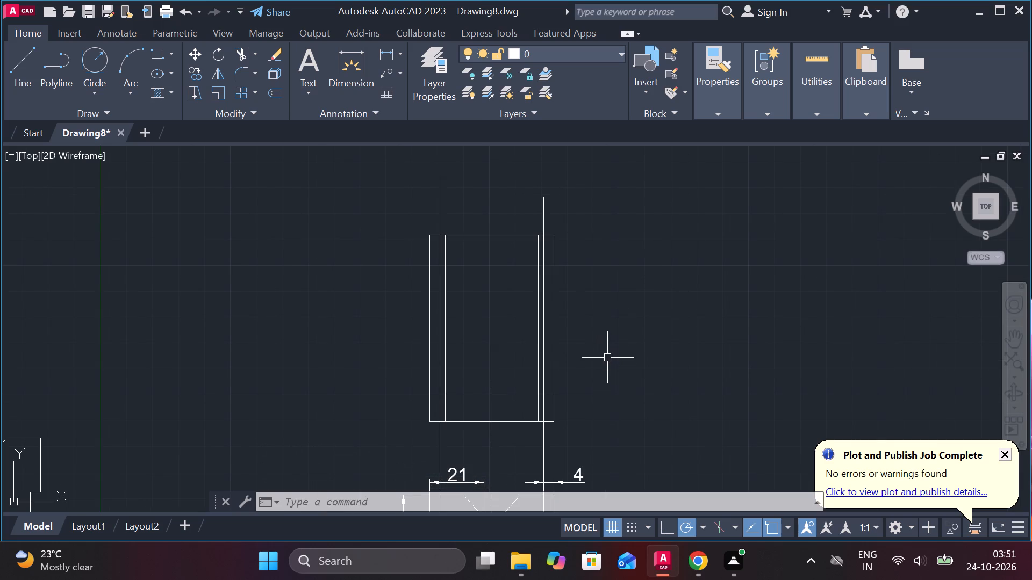
key("l")
key("Return")
middle_click_drag(604, 360, 596, 257)
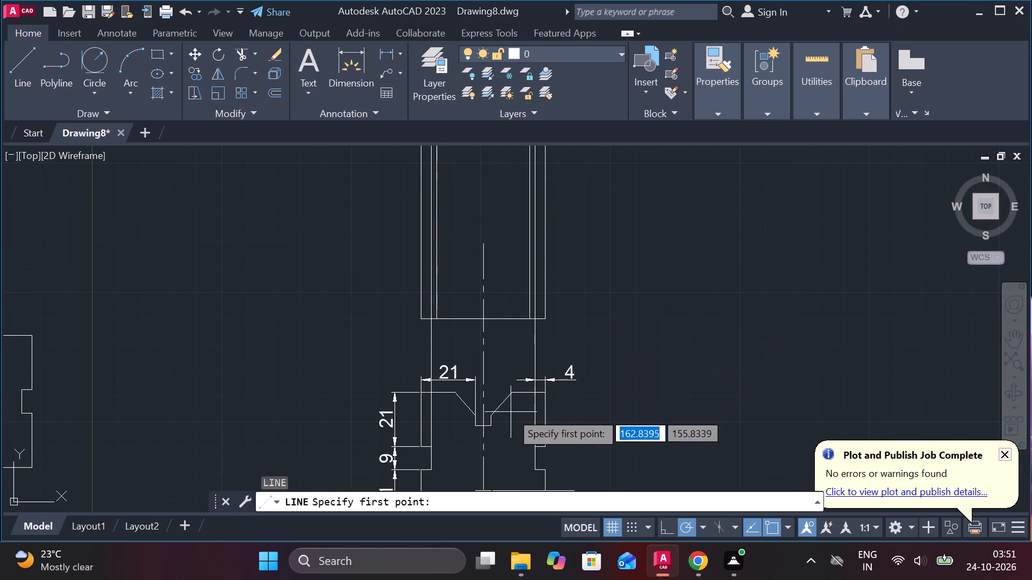
middle_click_drag(514, 425, 510, 421)
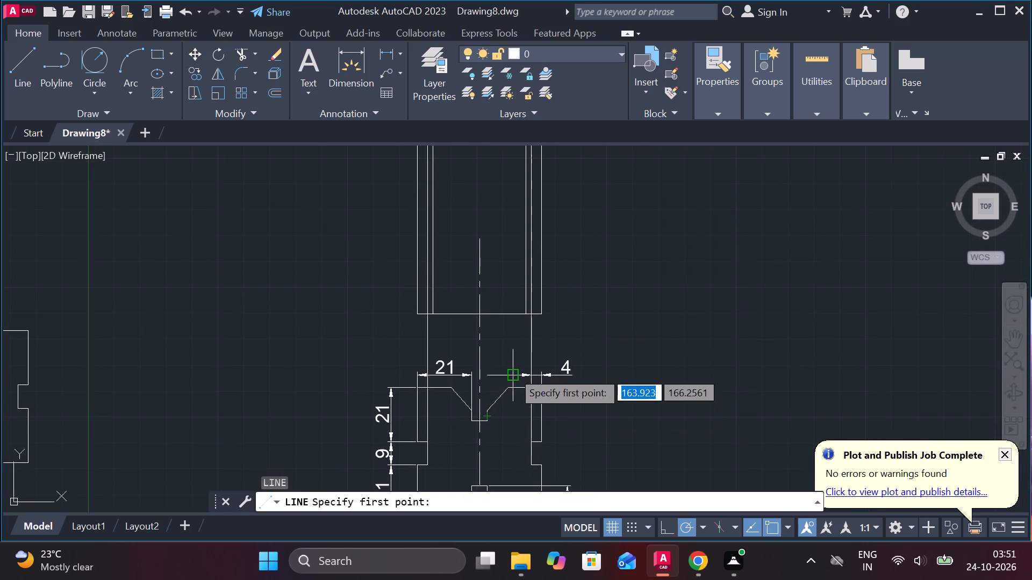
left_click(508, 387)
middle_click_drag(510, 229, 514, 245)
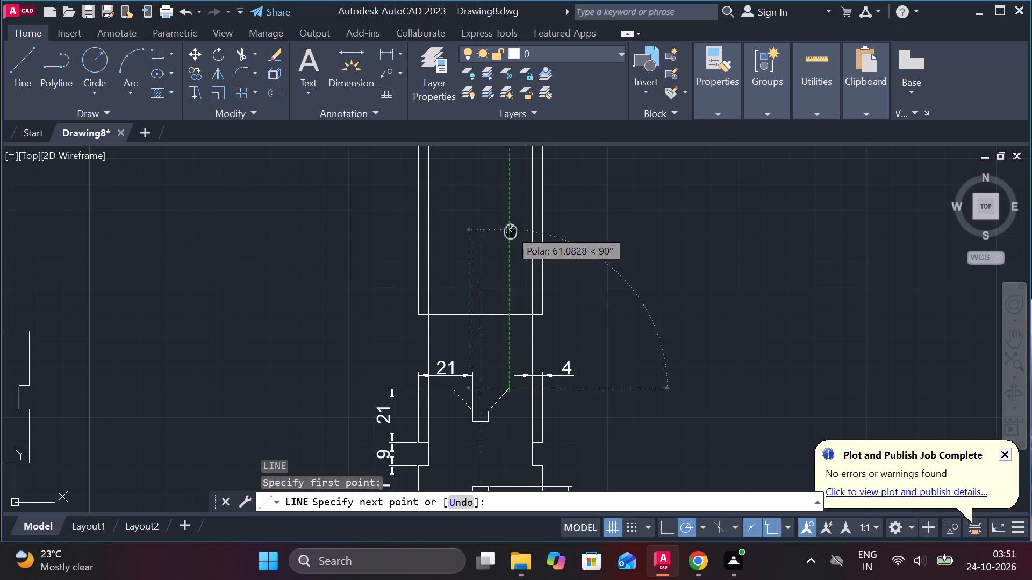
middle_click_drag(514, 245, 504, 386)
double_click(507, 235)
key("Escape")
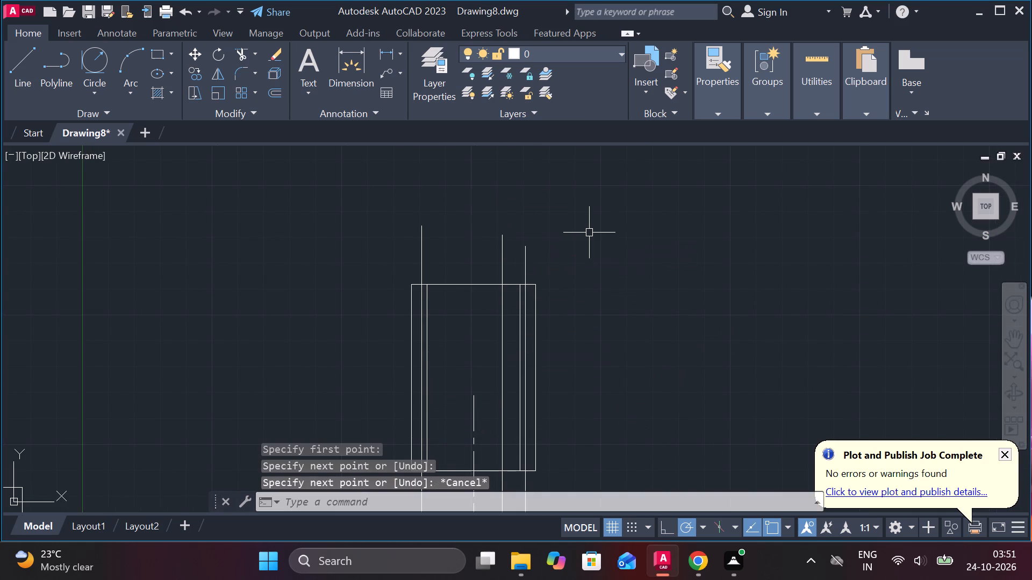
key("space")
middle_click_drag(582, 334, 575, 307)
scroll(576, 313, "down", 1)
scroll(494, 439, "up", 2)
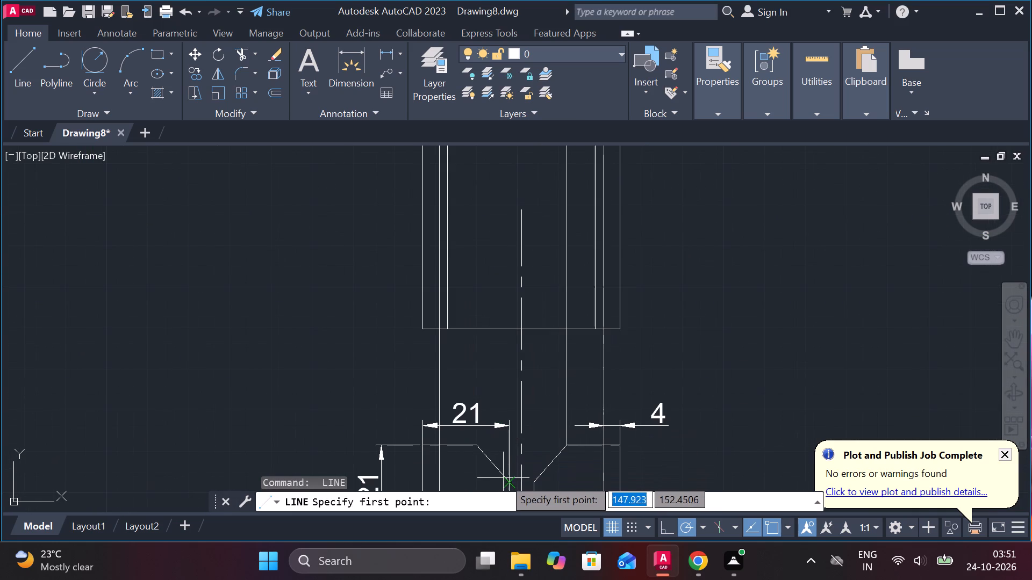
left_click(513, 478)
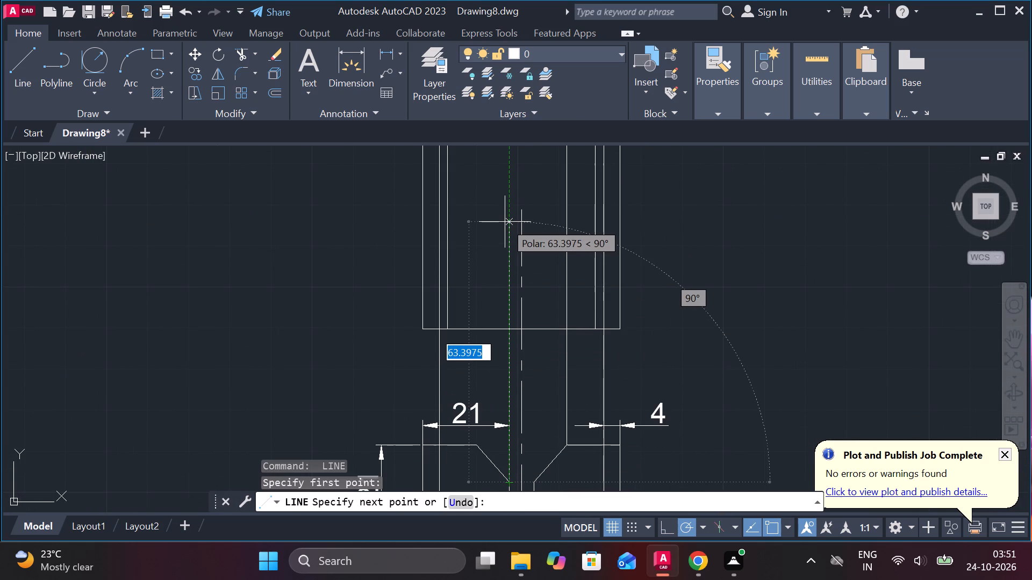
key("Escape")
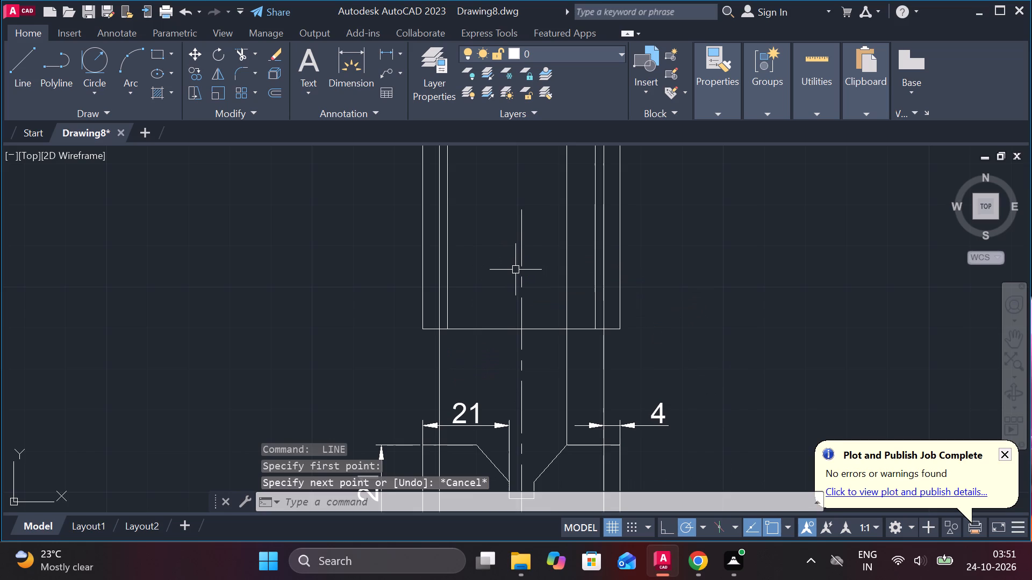
Draw a vertical projection line from the top V-notch's left upper corner to above the rectangle's top edge.
key("space")
left_click(485, 451)
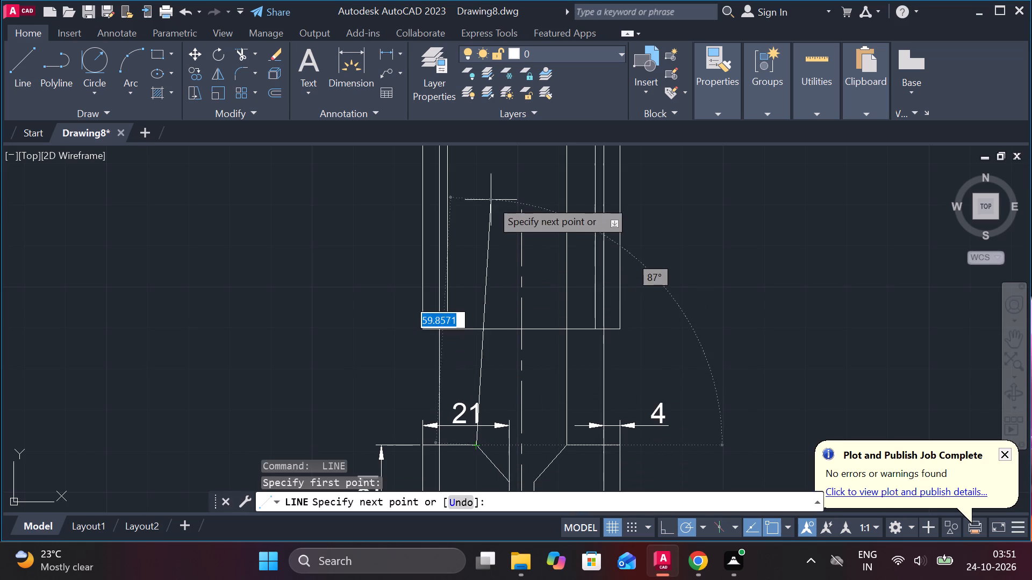
middle_click_drag(471, 188, 457, 308)
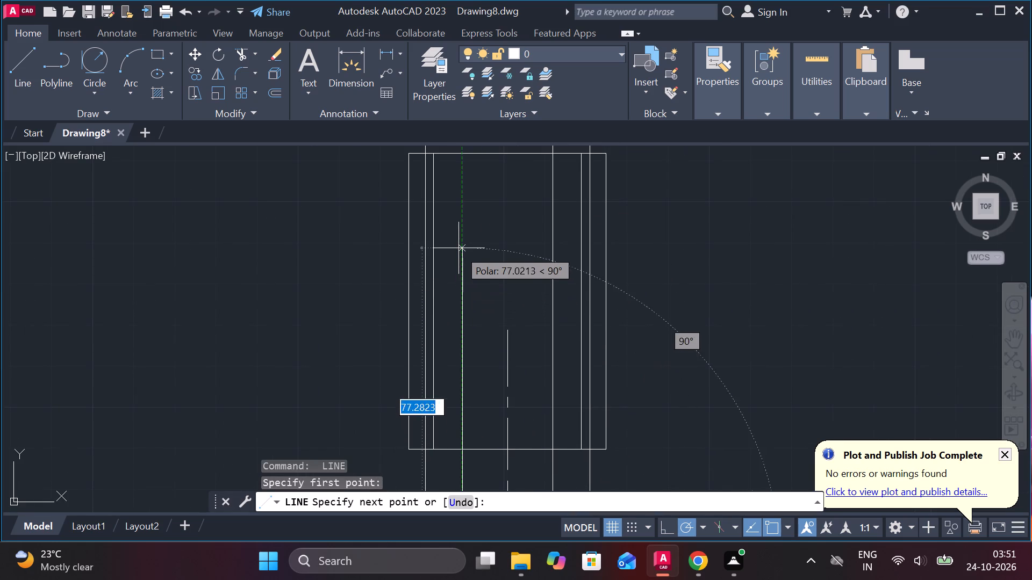
scroll(458, 248, "down", 2)
left_click(463, 181)
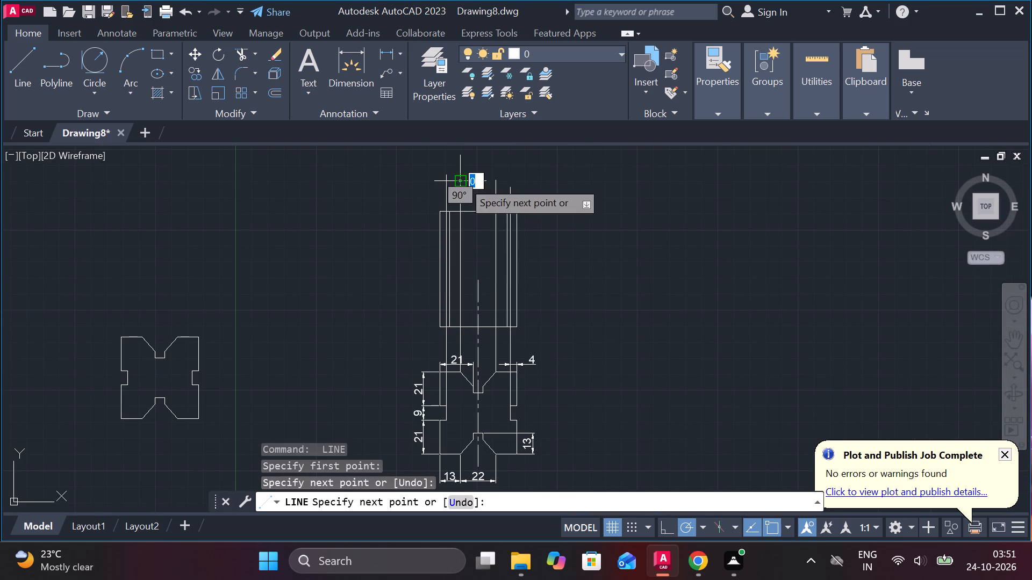
key("Escape")
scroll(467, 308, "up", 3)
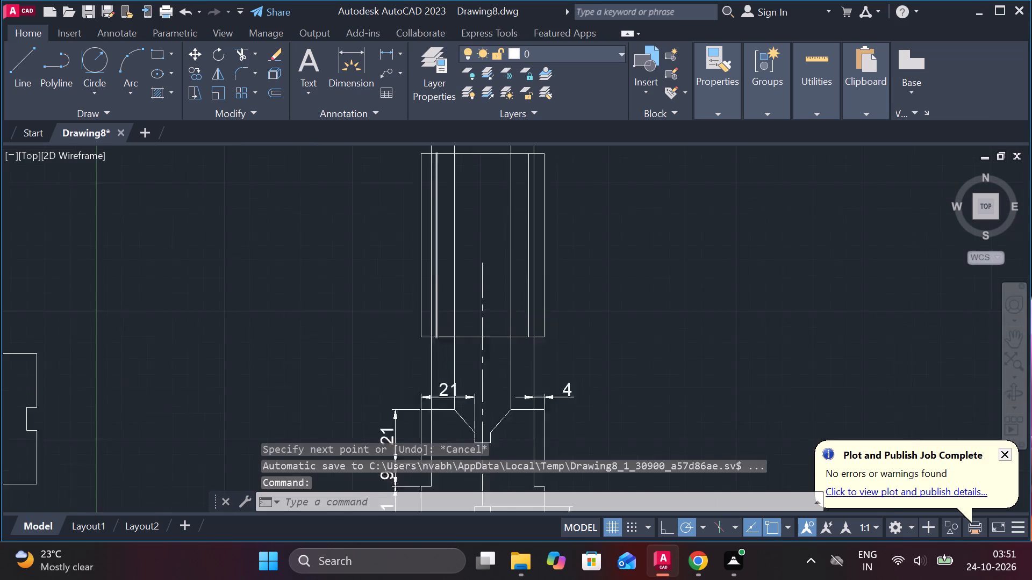
Draw a vertical projection line from the top notch slot's lower-left corner to above the rectangle's top edge.
scroll(442, 280, "down", 1)
middle_click_drag(471, 283, 461, 241)
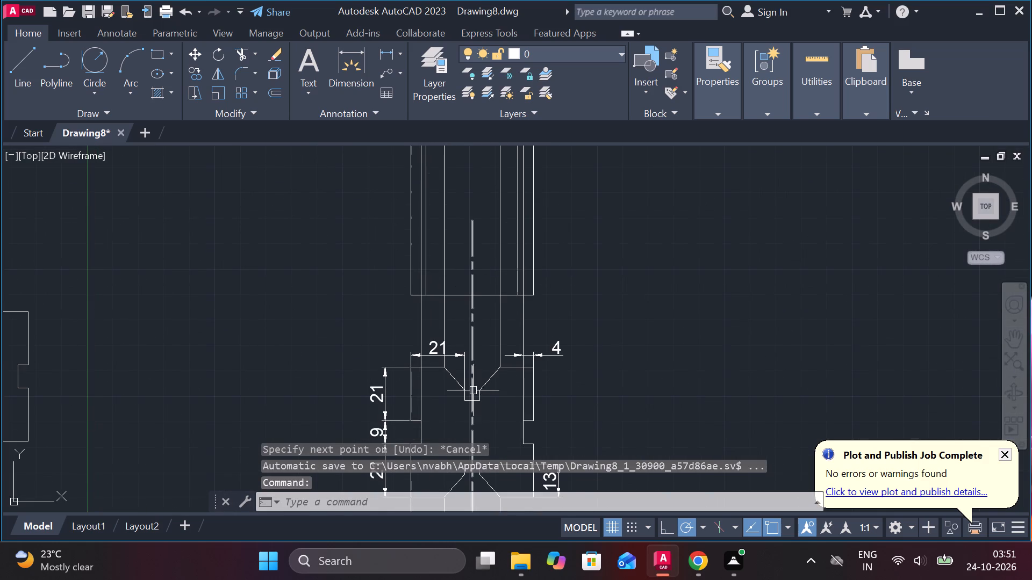
key("space")
scroll(465, 390, "up", 2)
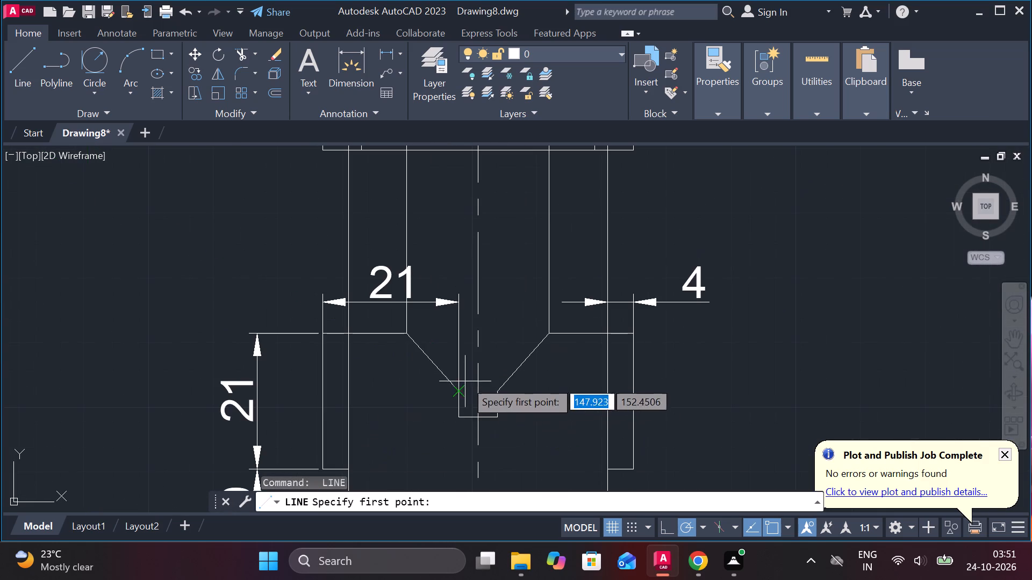
left_click(462, 419)
scroll(460, 358, "down", 2)
middle_click_drag(458, 353, 449, 475)
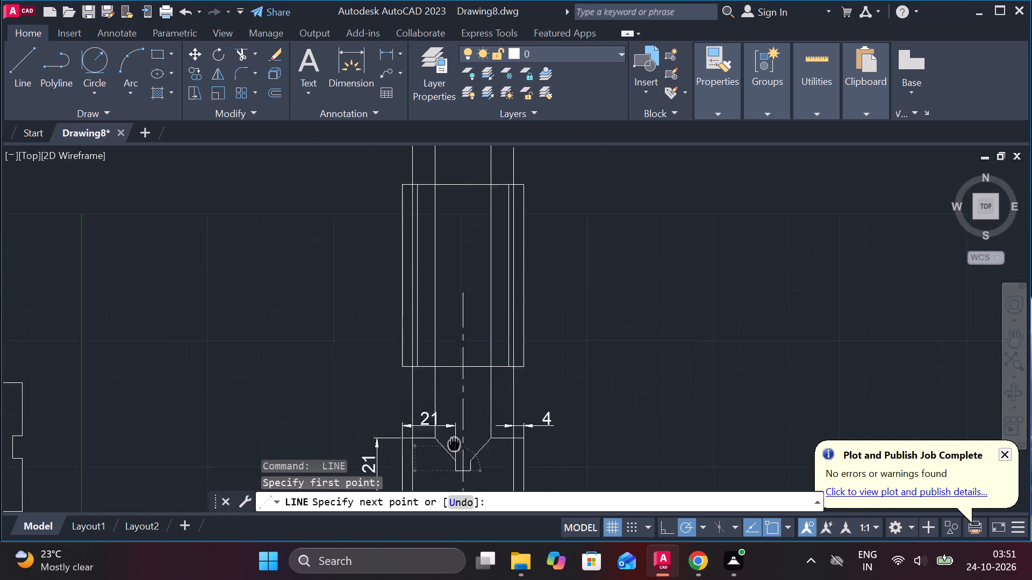
middle_click_drag(449, 475, 447, 472)
left_click(446, 175)
key("Escape")
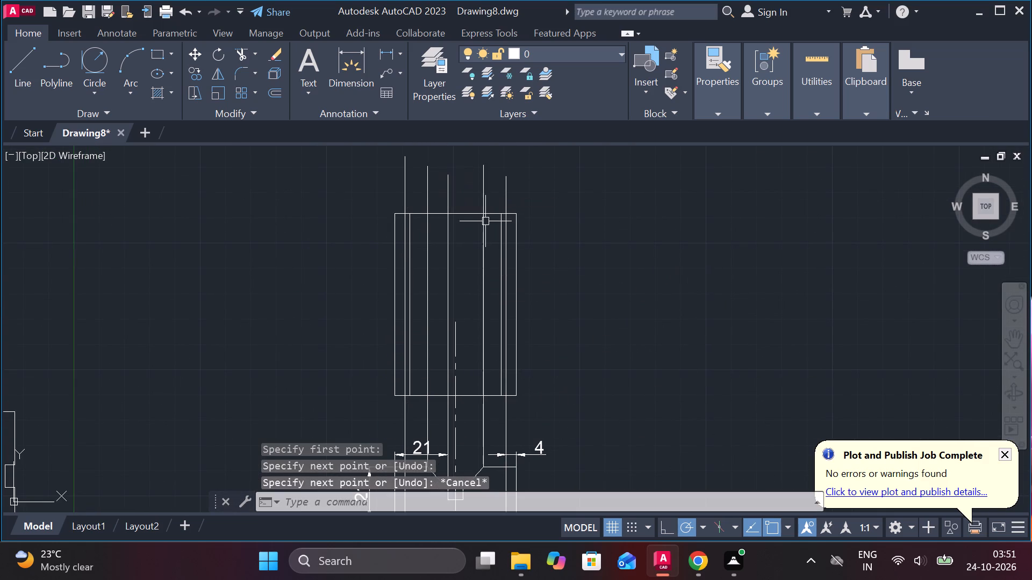
Draw a vertical projection line from the top notch slot's lower-right corner to above the rectangle's top edge.
key("space")
middle_click_drag(543, 340, 585, 249)
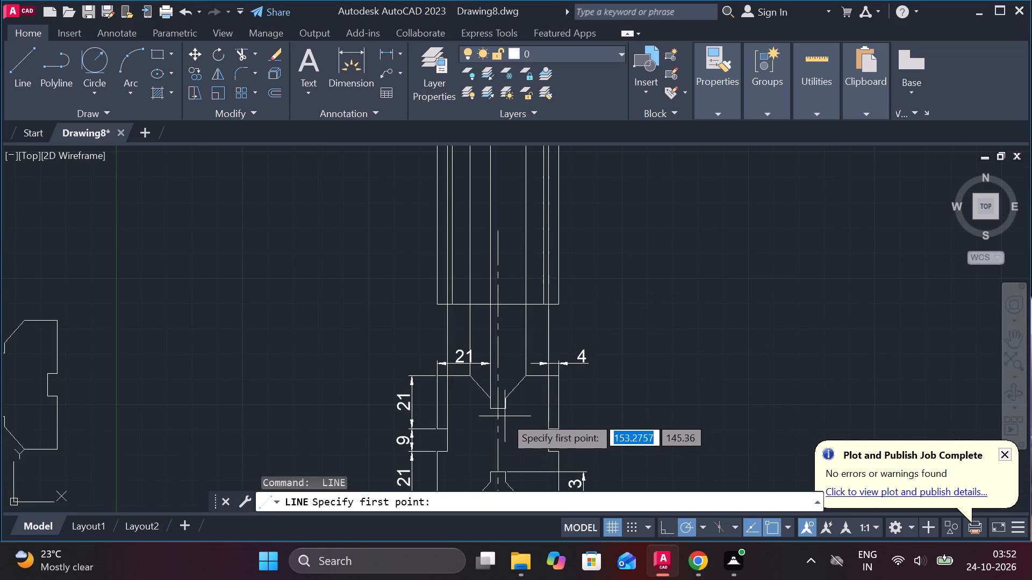
left_click(505, 412)
scroll(498, 276, "down", 1)
middle_click_drag(508, 254, 509, 297)
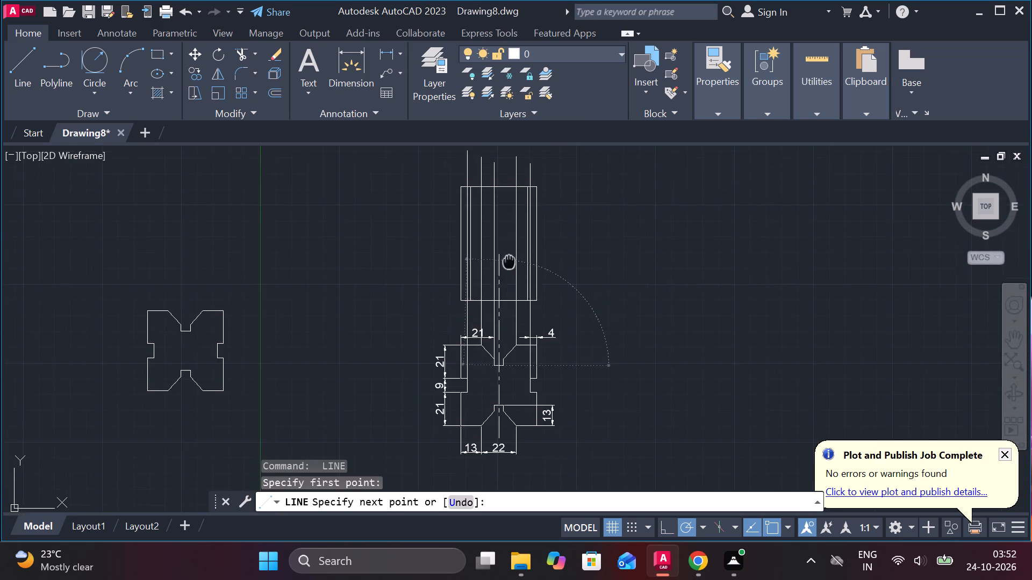
middle_click_drag(509, 297, 508, 343)
scroll(518, 250, "up", 3)
left_click(457, 221)
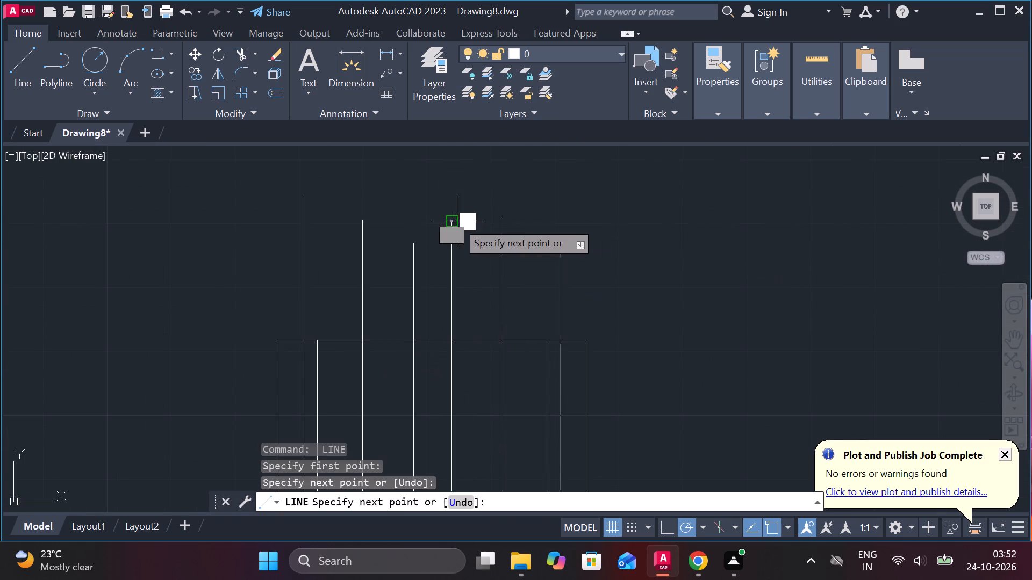
key("Escape")
Trim all the projection line ends that extend above the rectangle's top edge.
type("TR")
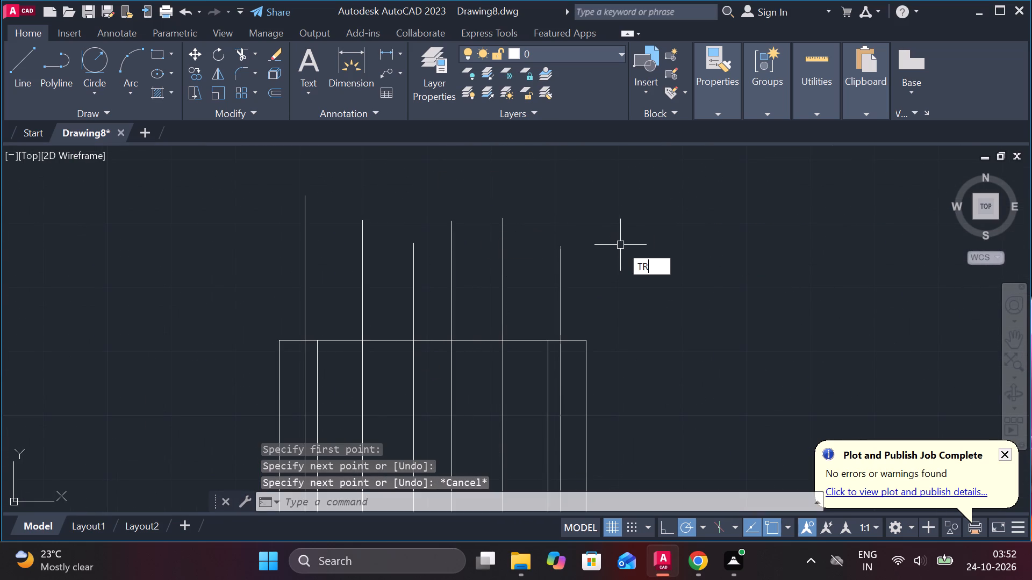
key("space")
left_click_drag(642, 275, 263, 263)
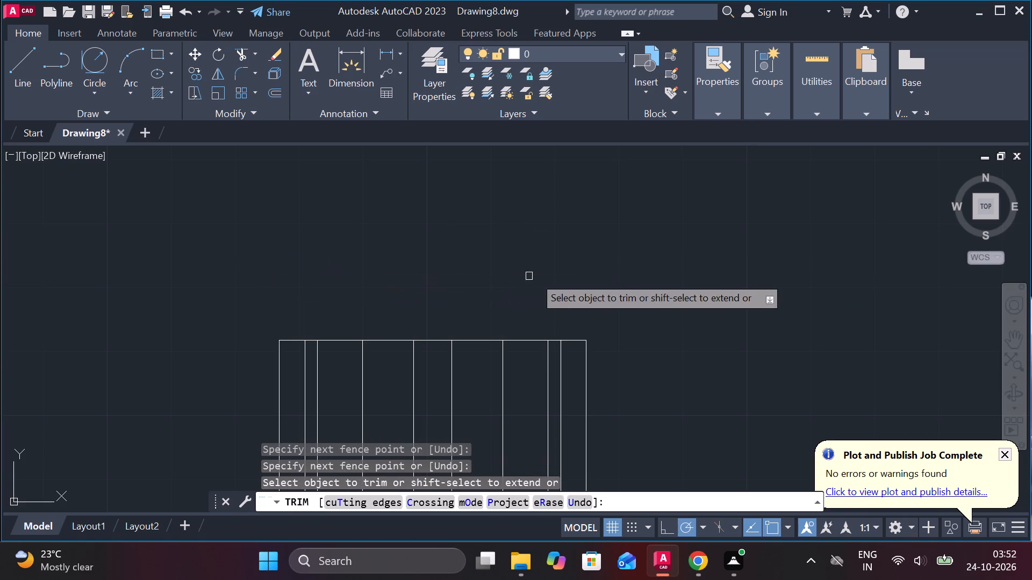
Trim the projection lines between the rectangle's bottom edge and the dimensioned outline, keeping the centerline.
middle_click_drag(540, 275, 547, 257)
scroll(553, 252, "down", 2)
middle_click_drag(645, 358, 653, 241)
scroll(619, 330, "up", 2)
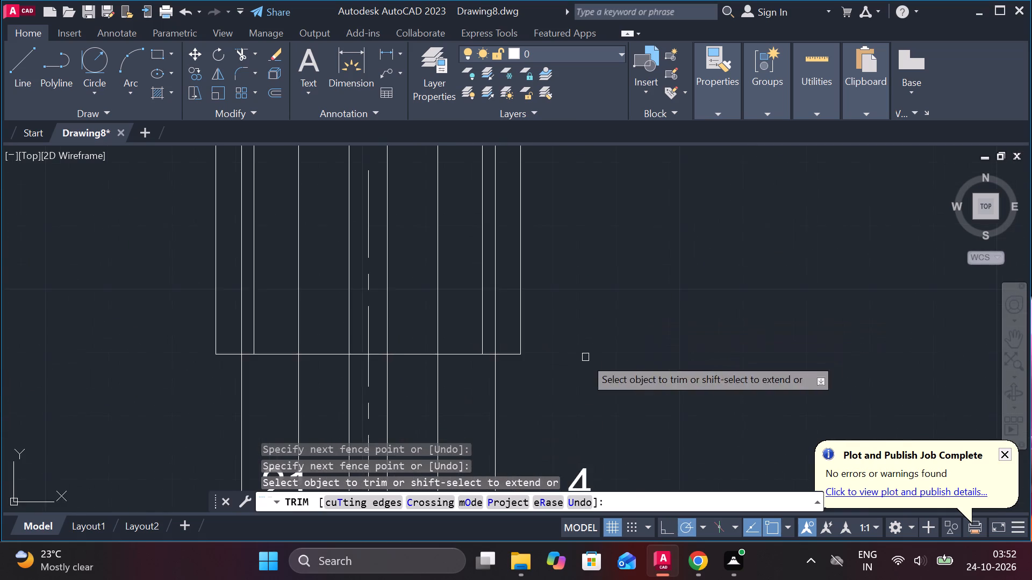
middle_click_drag(585, 358, 648, 255)
left_click_drag(615, 316, 491, 295)
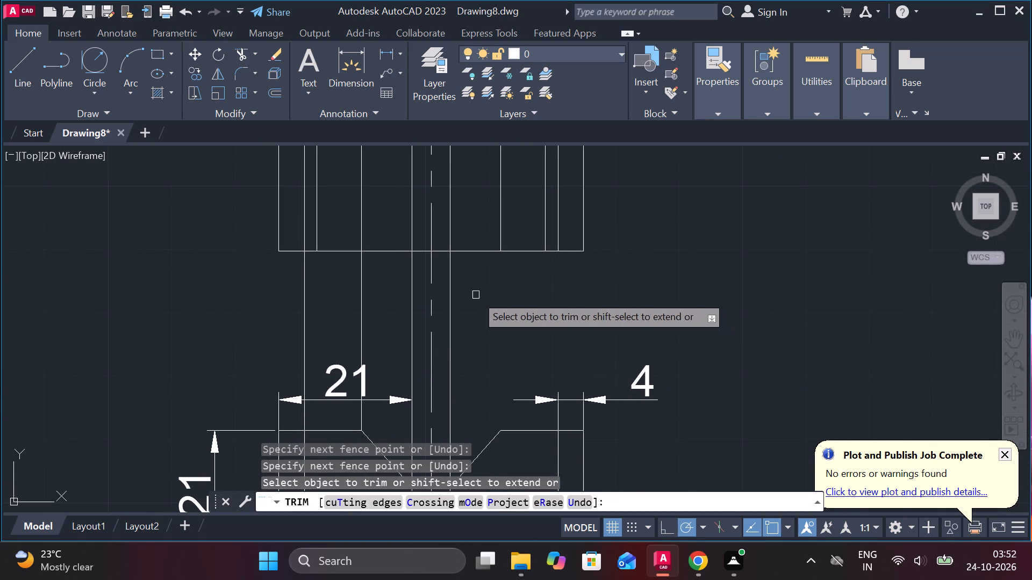
left_click(449, 289)
left_click(414, 279)
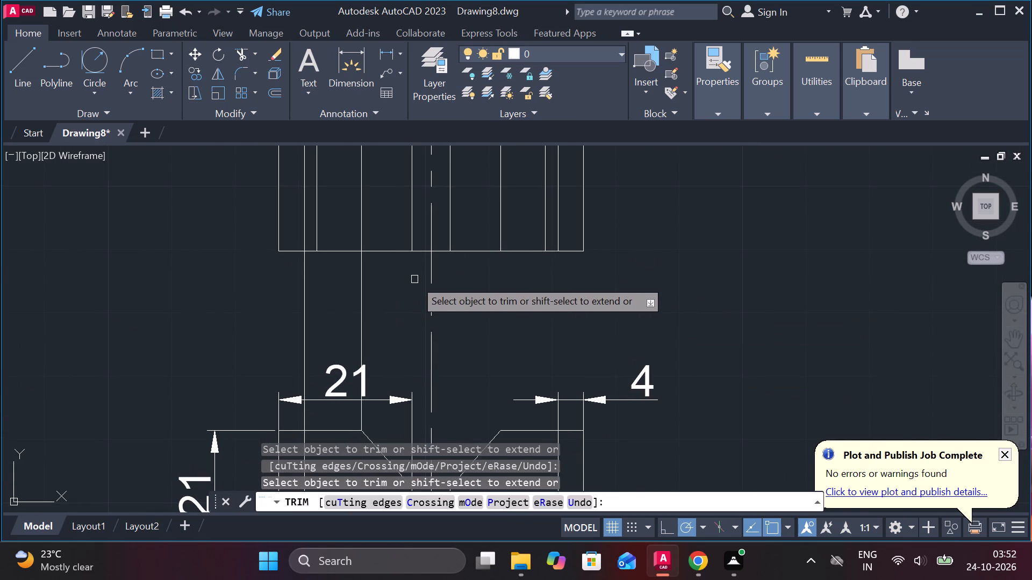
left_click_drag(391, 288, 280, 291)
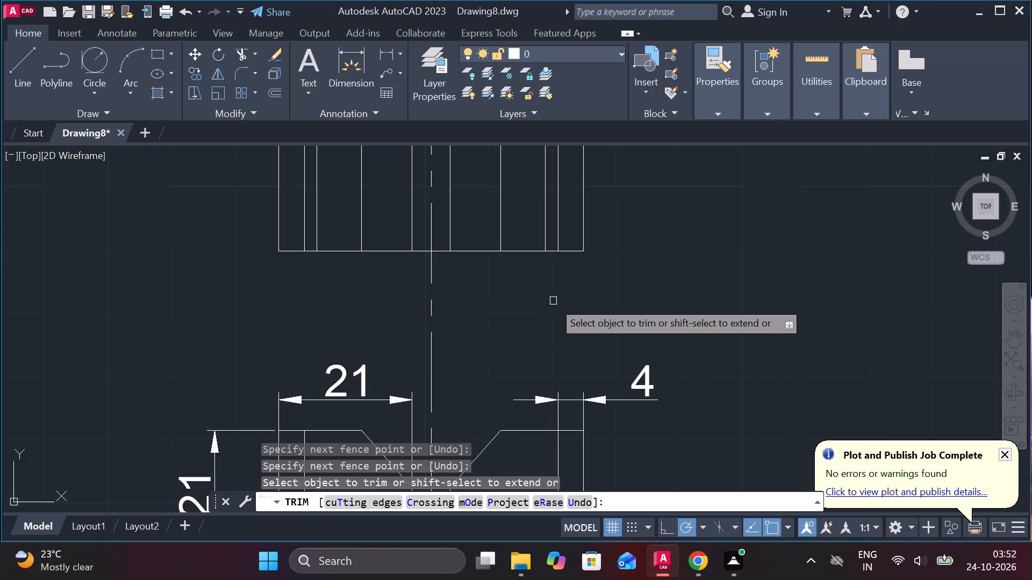
middle_click_drag(553, 302, 628, 253)
key("Escape")
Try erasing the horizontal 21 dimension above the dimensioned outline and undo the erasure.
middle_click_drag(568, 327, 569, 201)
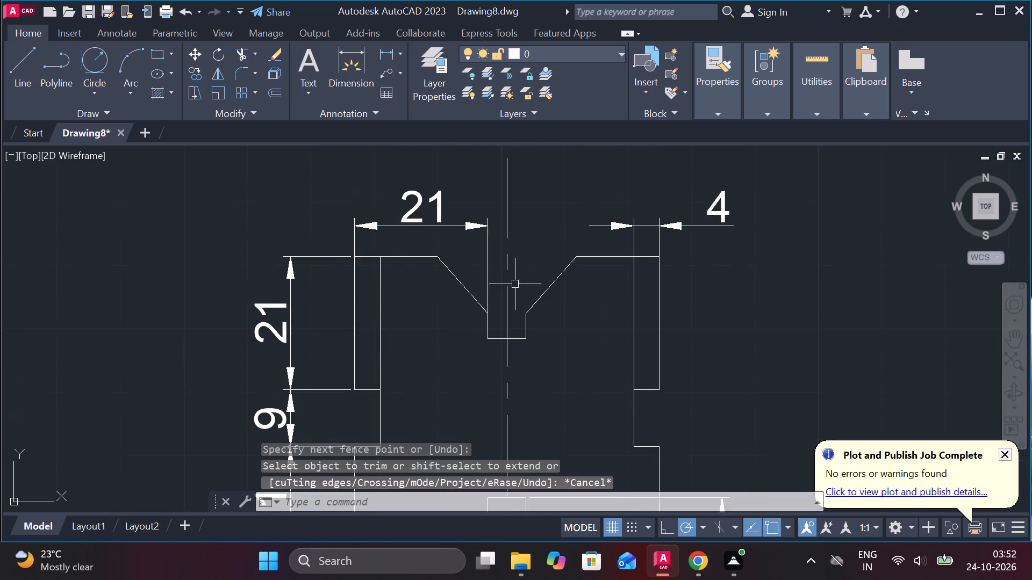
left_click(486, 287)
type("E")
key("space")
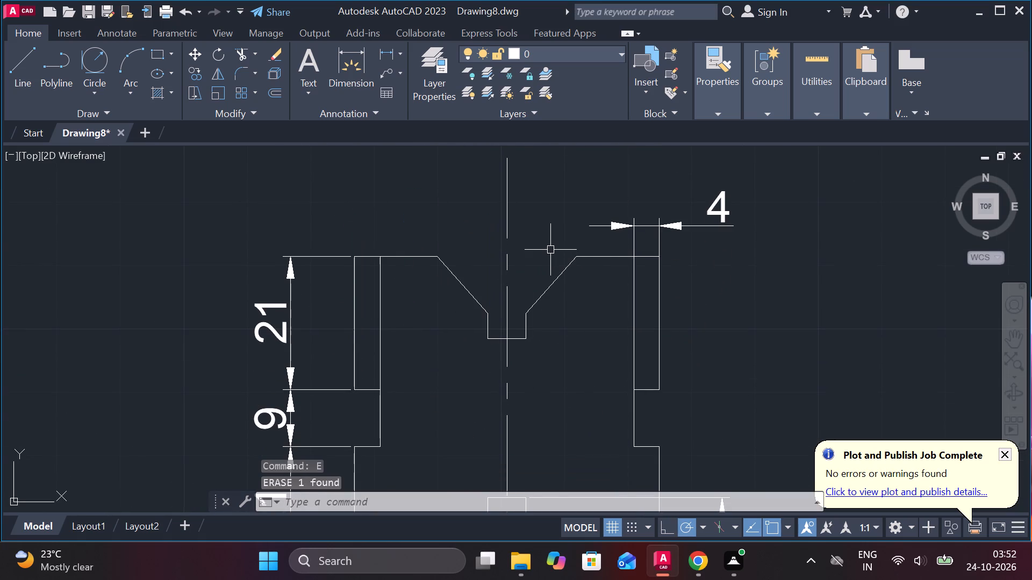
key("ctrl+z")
Erase the horizontal 21 dimension above the dimensioned outline's top-left shoulder.
scroll(550, 250, "down", 2)
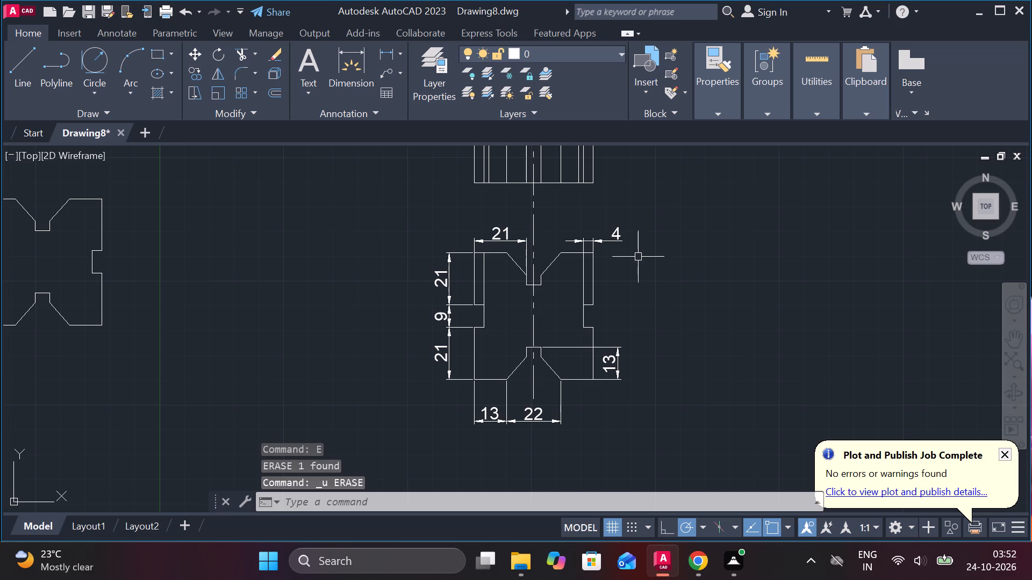
left_click(476, 269)
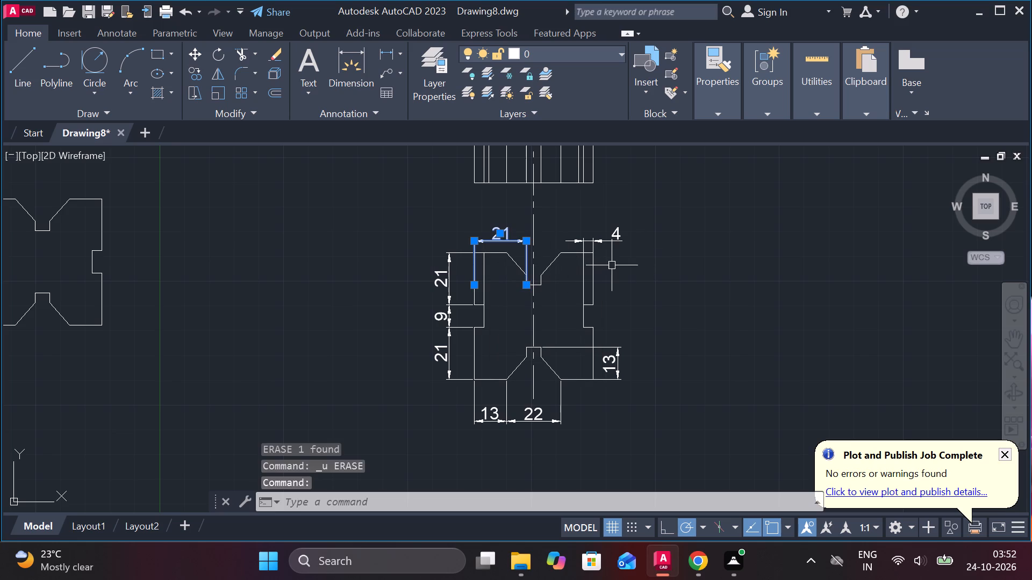
scroll(613, 269, "up", 2)
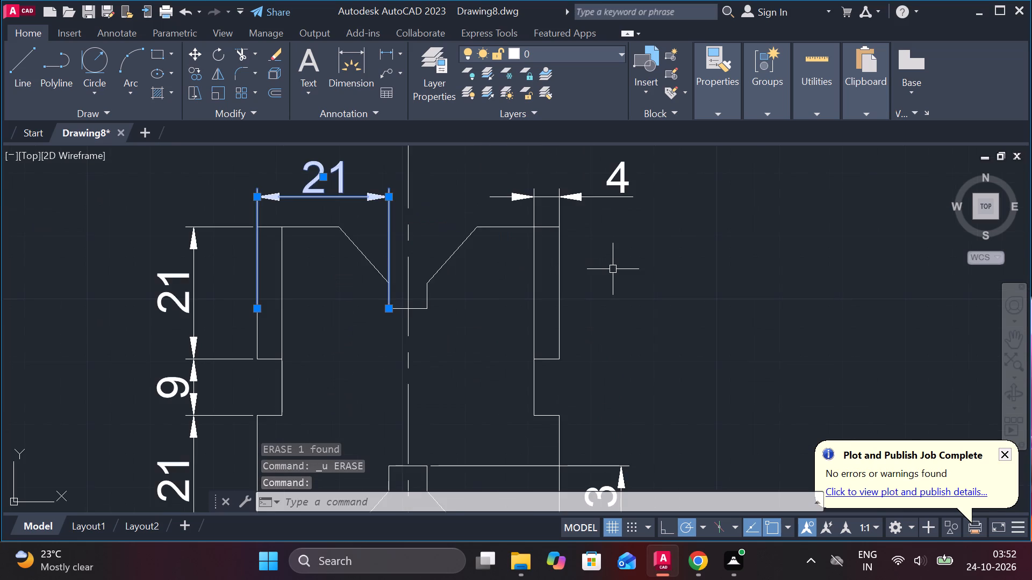
scroll(613, 269, "down", 1)
type("E")
key("space")
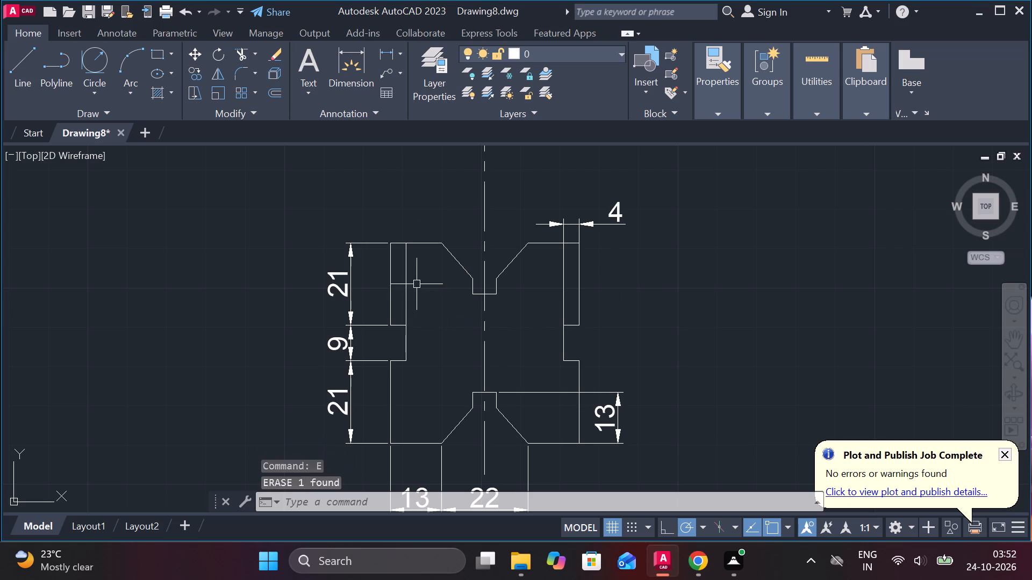
Erase the two leftover projection line pieces inside the outline, above the left and right side notches.
left_click(405, 271)
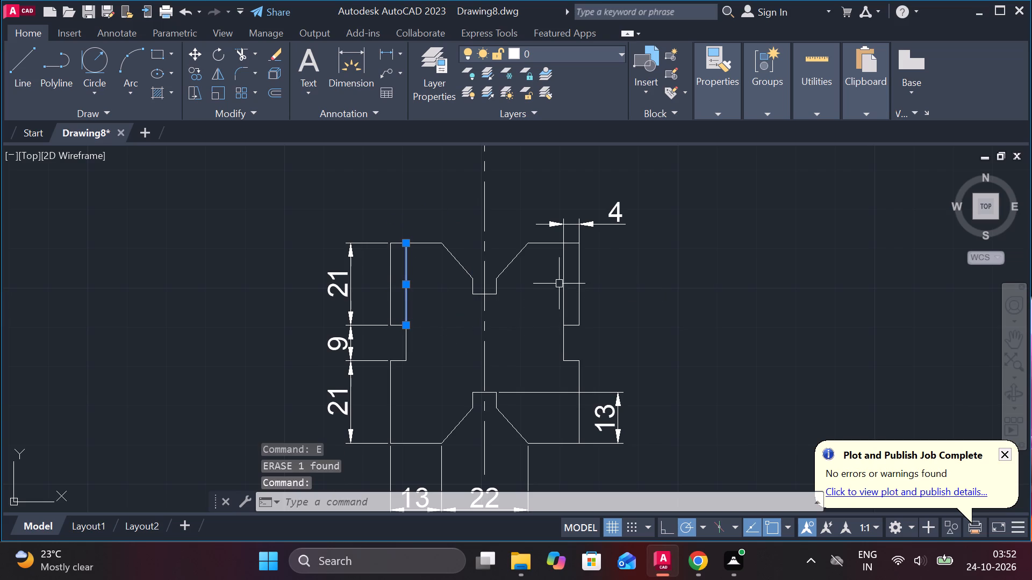
left_click(564, 279)
type("E")
key("space")
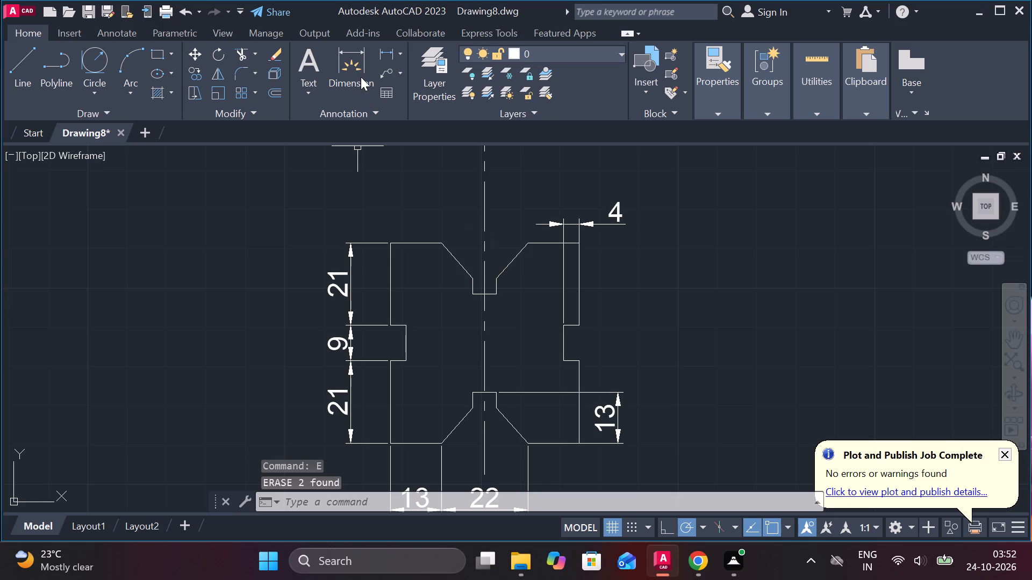
Add a horizontal dimension from the outline's top-left corner to the top notch slot's lower-left corner, aligned with the 4 dimension.
left_click(385, 57)
left_click(393, 237)
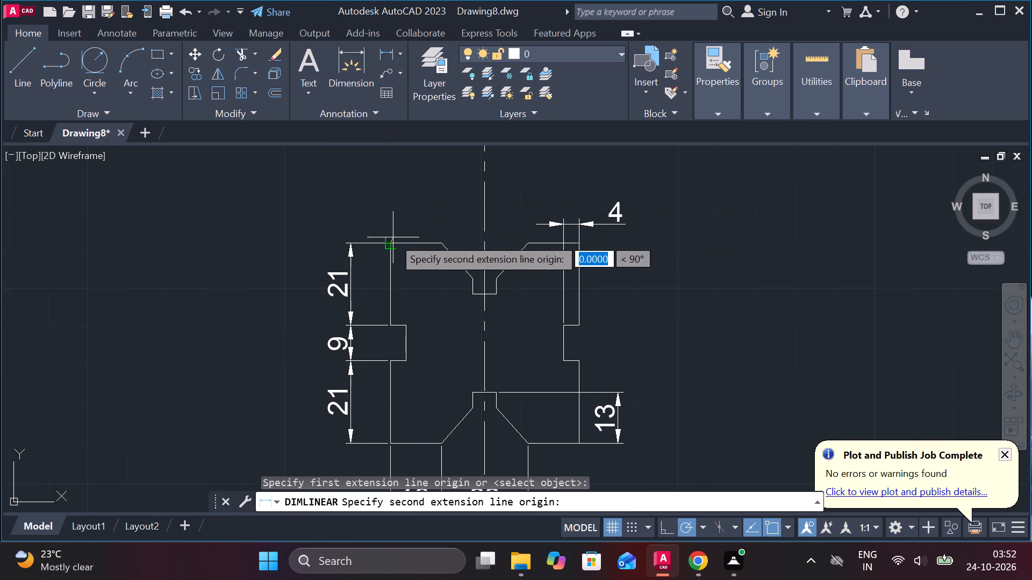
left_click(468, 297)
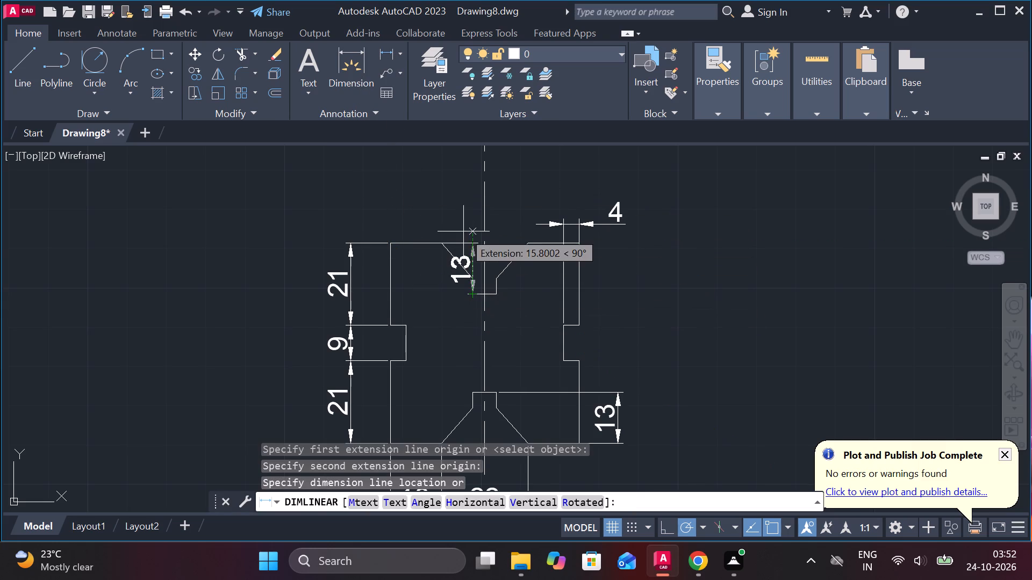
left_click(563, 228)
Add a horizontal dimension above the rectangle from its top-left corner to the second interior line from the left.
scroll(514, 226, "down", 2)
middle_click_drag(613, 241, 621, 315)
scroll(566, 222, "up", 2)
middle_click_drag(567, 221, 619, 289)
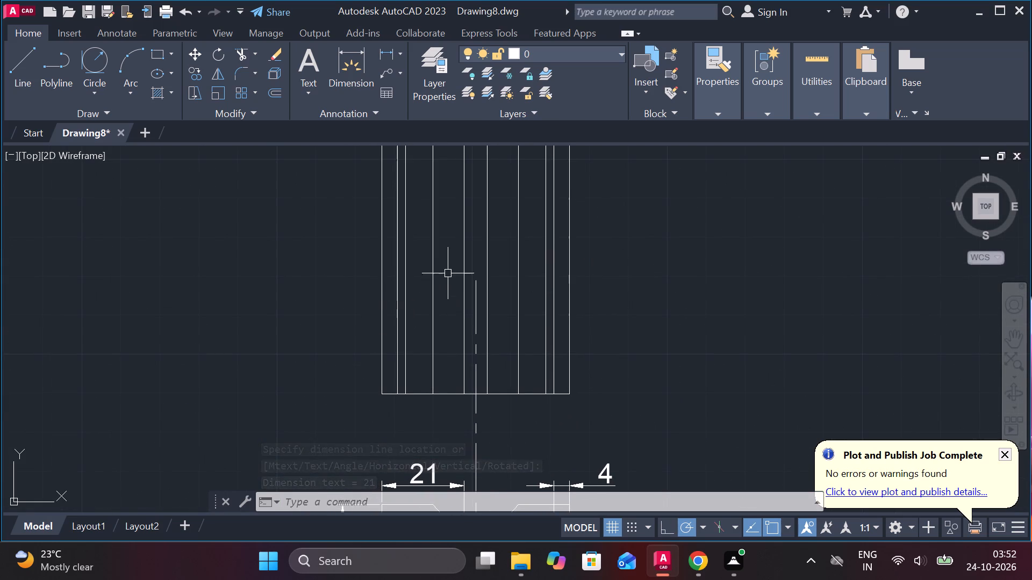
middle_click_drag(442, 264, 454, 410)
left_click(390, 48)
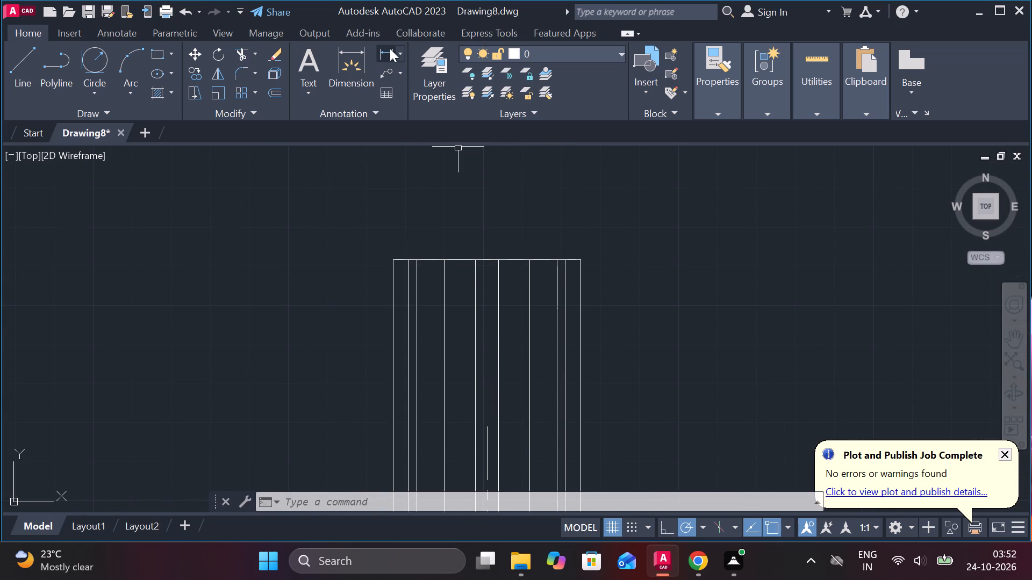
left_click(383, 265)
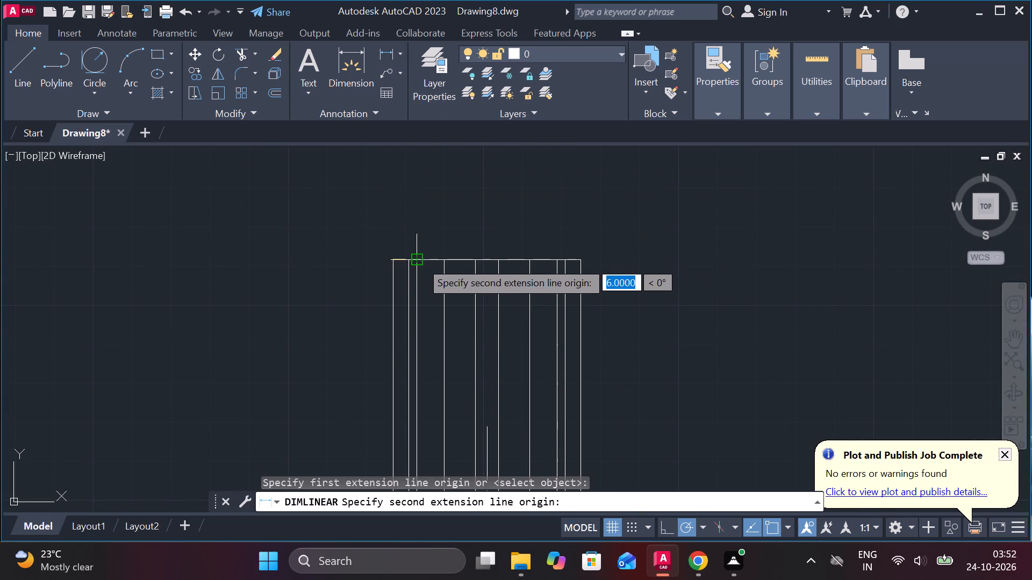
left_click(420, 261)
left_click(415, 235)
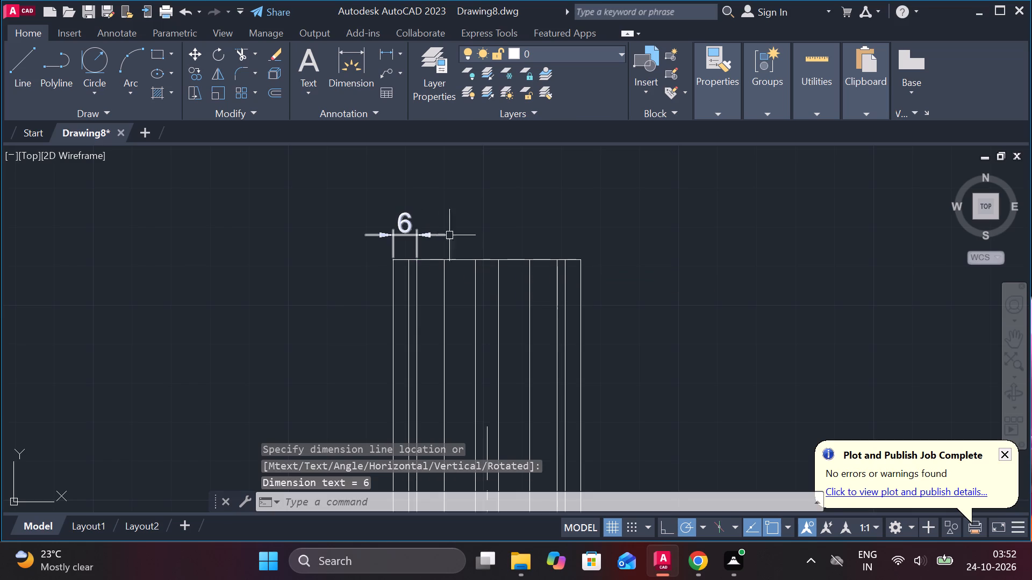
Dimension the horizontal distance between the second interior lines from the rectangle's left and right edges, in line with the 6 dimension.
key("space")
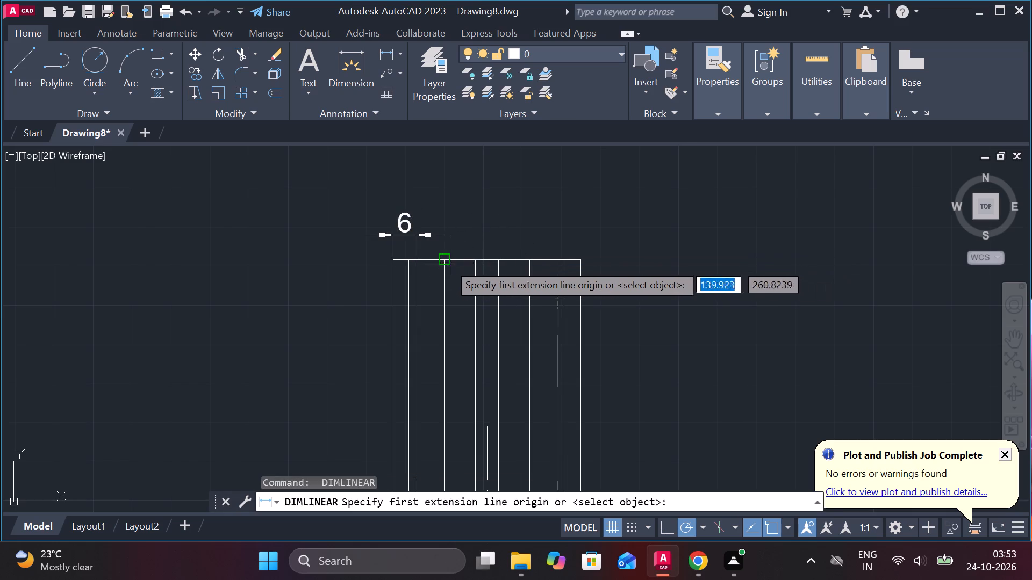
left_click(427, 262)
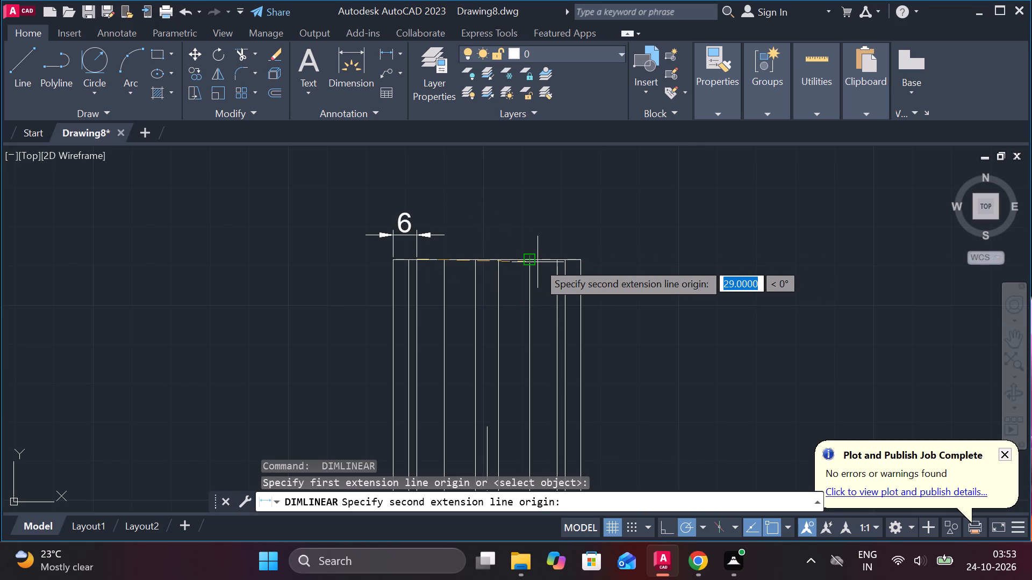
left_click(552, 262)
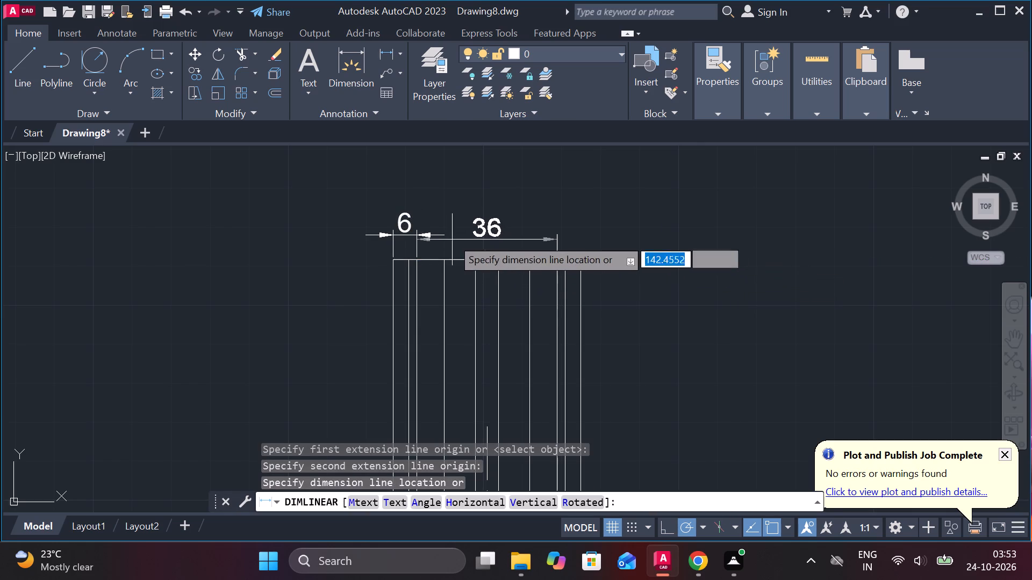
scroll(420, 233, "up", 2)
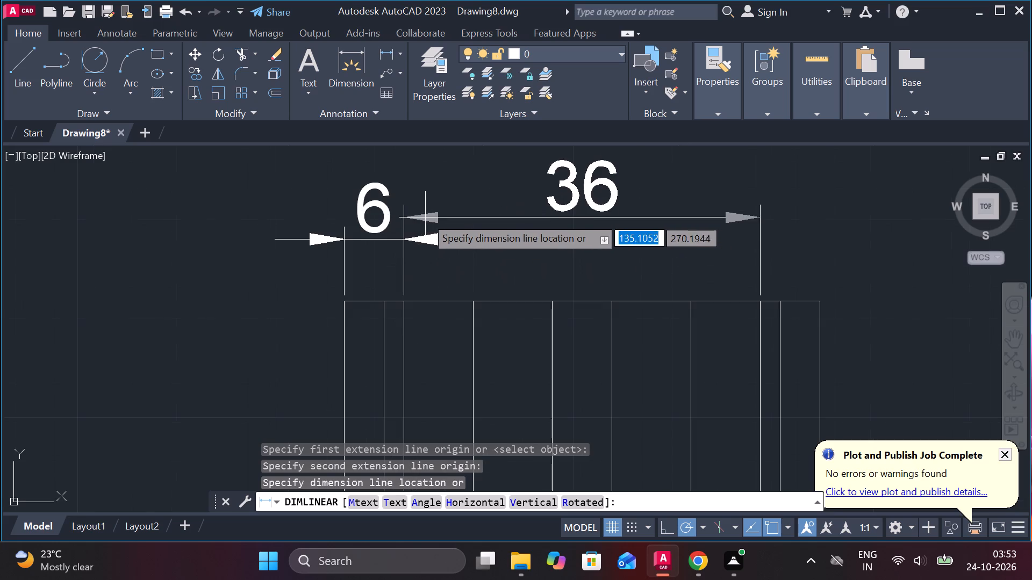
left_click(403, 240)
scroll(519, 236, "down", 1)
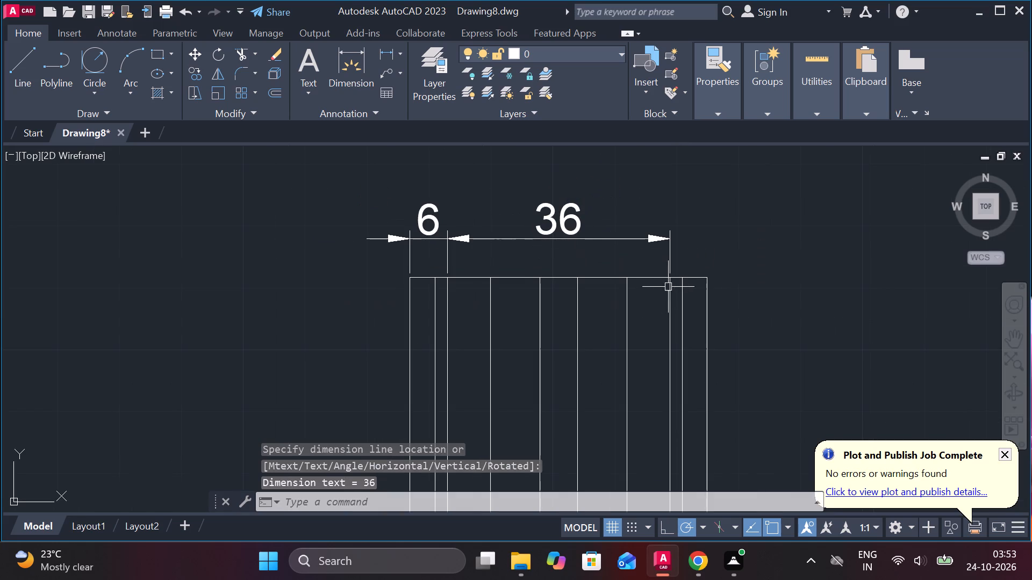
Add a horizontal dimension from the second interior line from the right to the rectangle's top-right corner, aligned with the 36 dimension.
key("space")
left_click(670, 286)
left_click(696, 281)
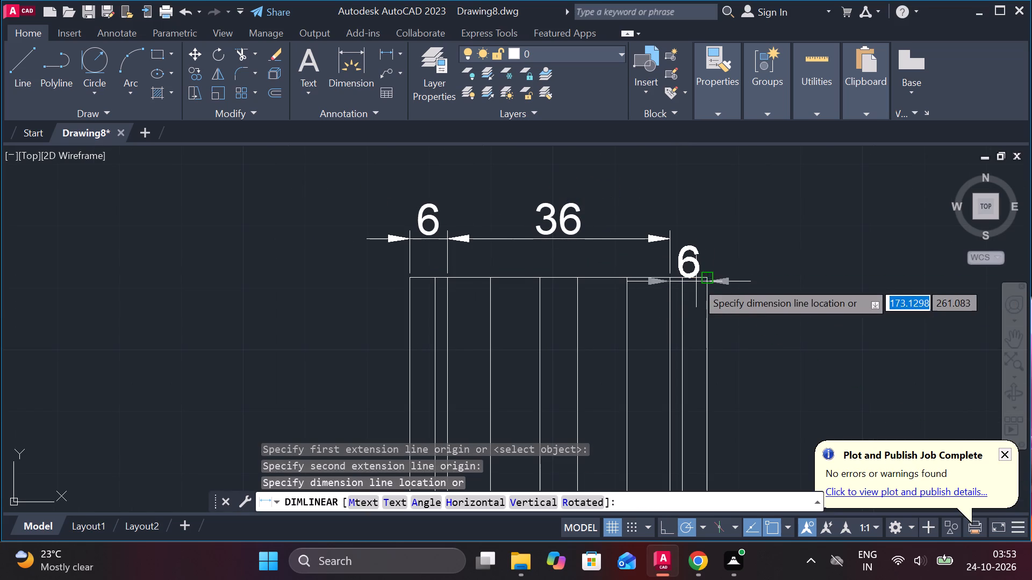
left_click(673, 241)
scroll(714, 254, "down", 1)
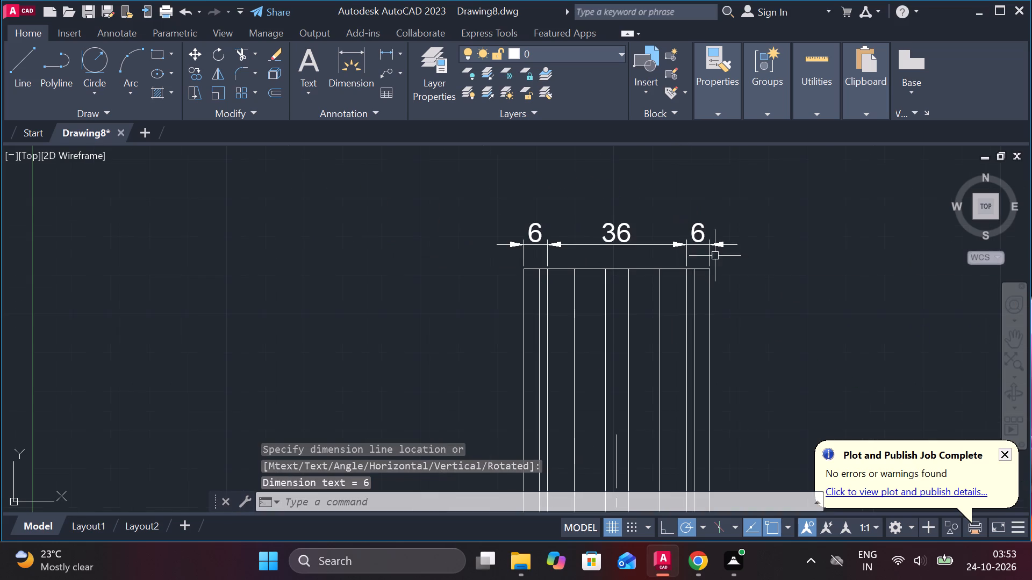
middle_click_drag(720, 296, 692, 245)
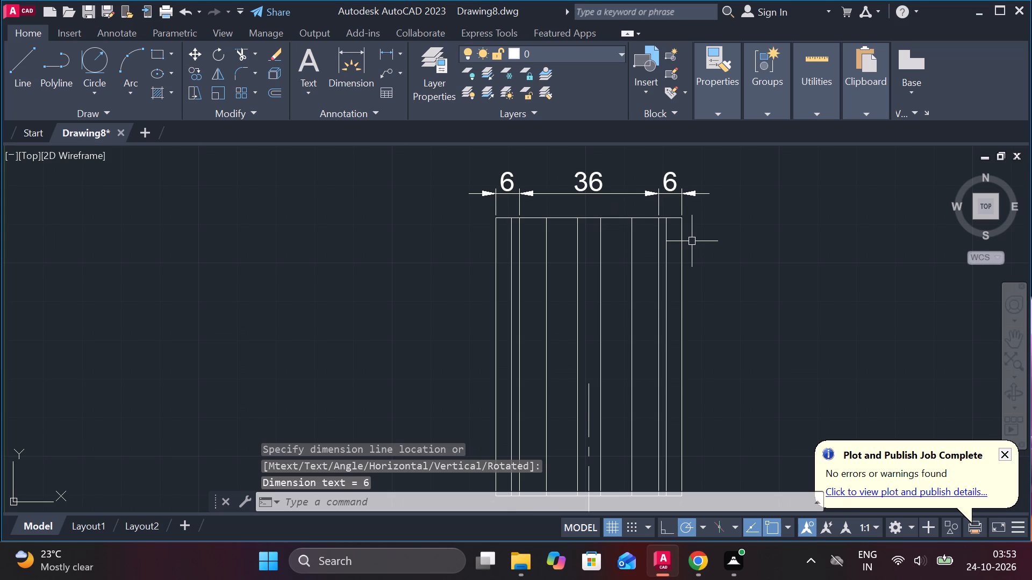
Set the linetype of the first and third interior lines from each side of the rectangle to DASHED.
left_click(512, 267)
left_click(546, 262)
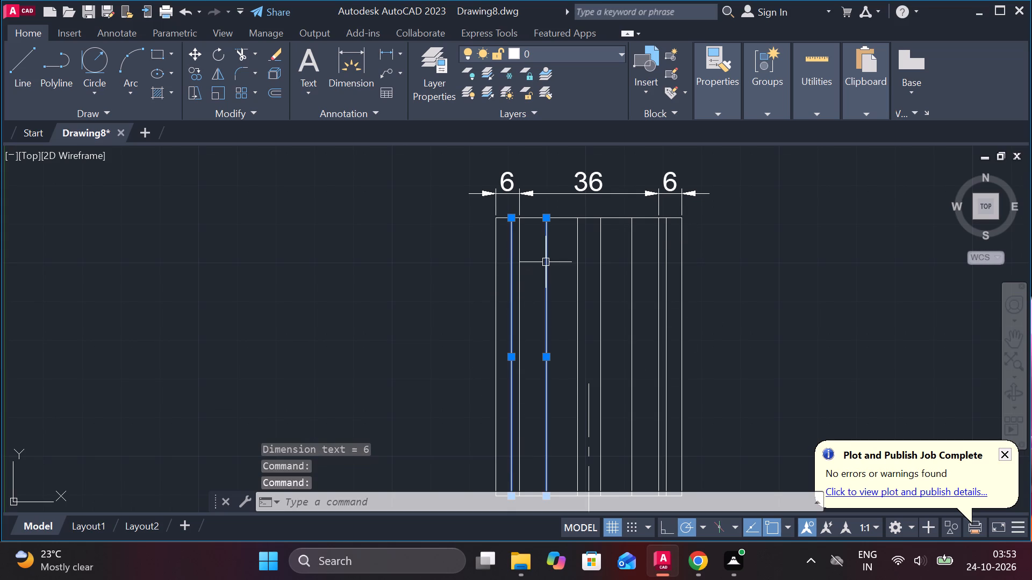
left_click(634, 281)
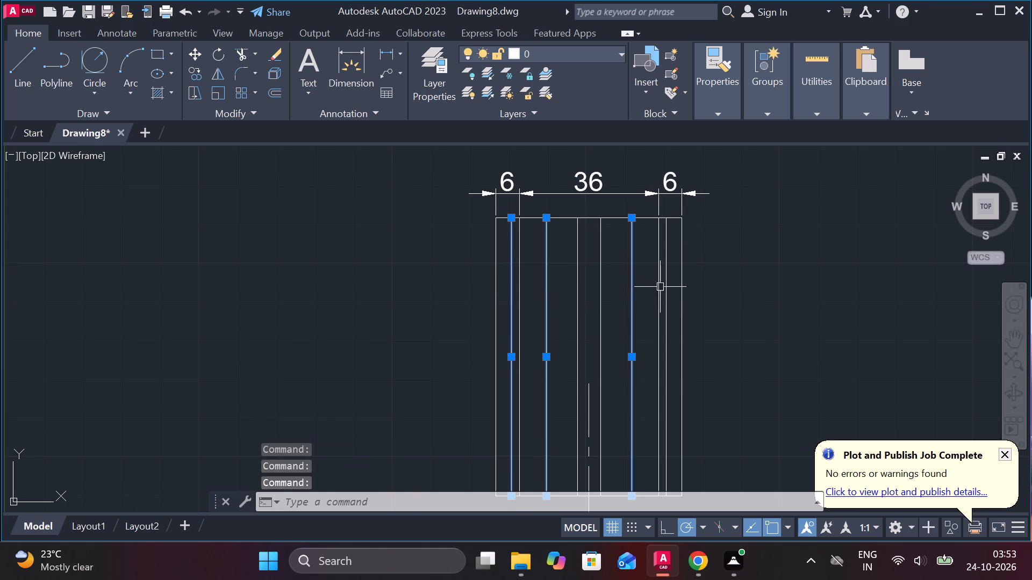
scroll(677, 284, "up", 1)
left_click(656, 242)
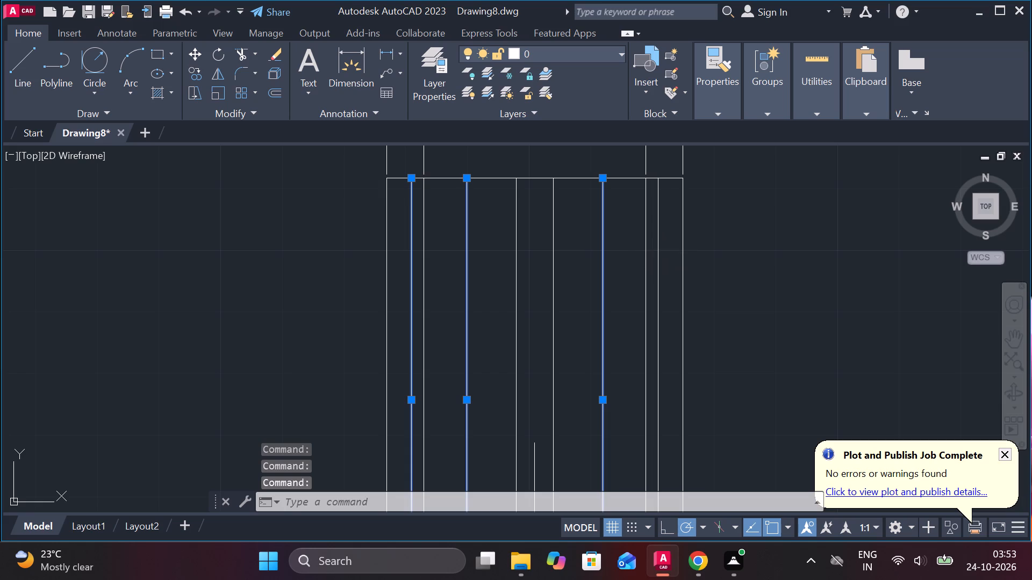
left_click(719, 119)
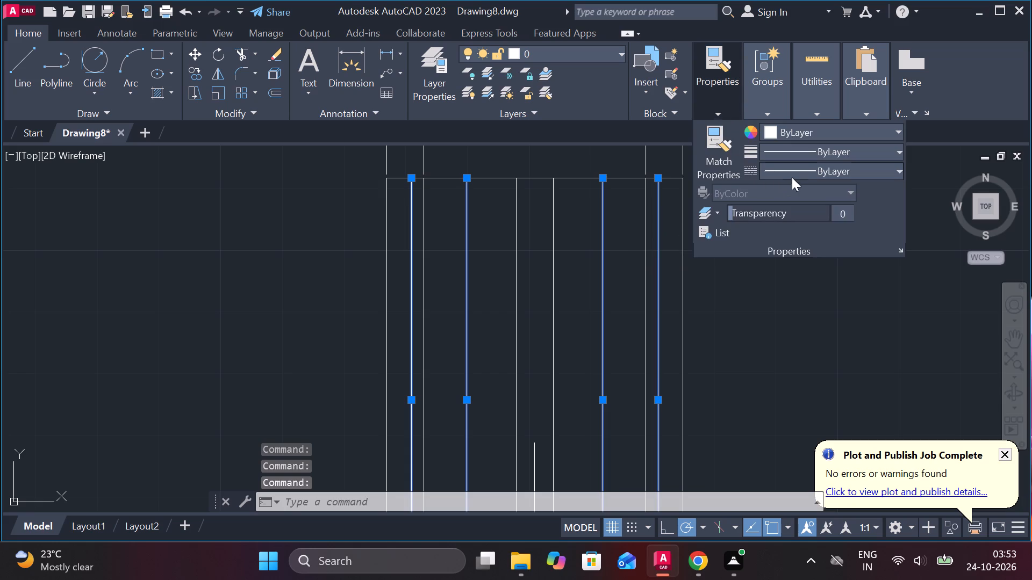
left_click(797, 172)
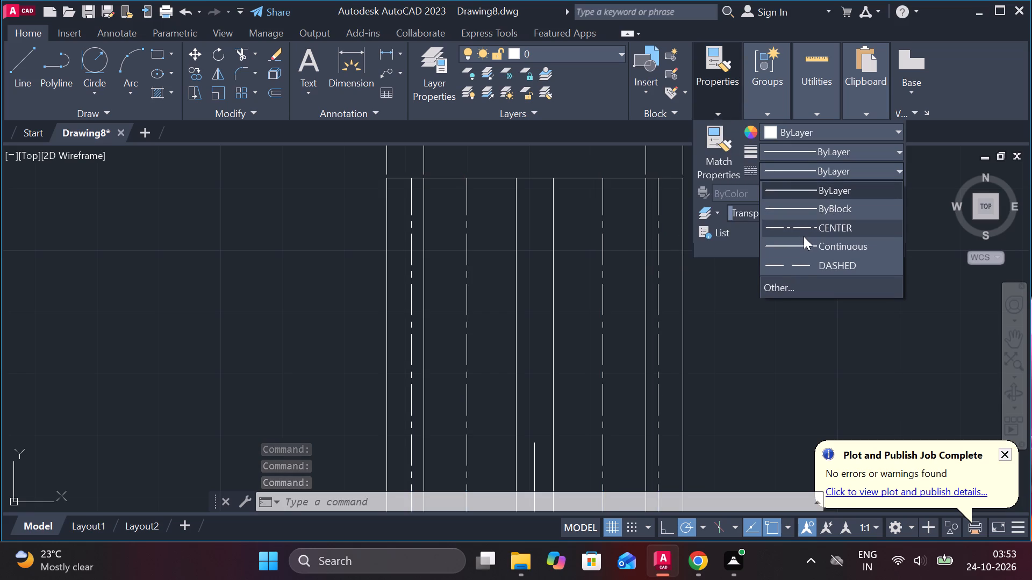
left_click(803, 265)
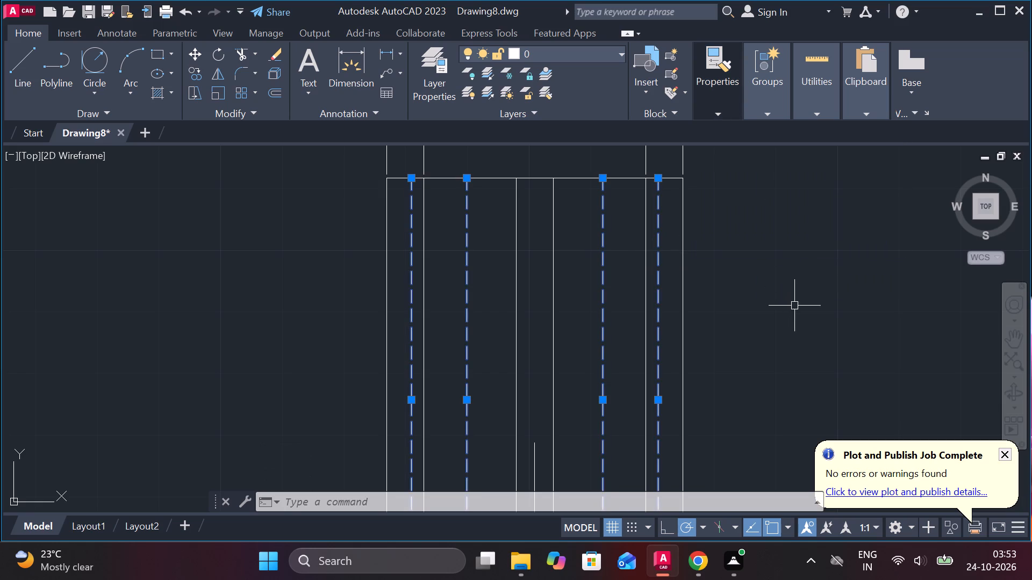
key("Escape")
Trim away the part of the vertical centerline that runs inside the rectangle, up to its bottom edge.
scroll(768, 342, "down", 1)
middle_click_drag(768, 342, 630, 70)
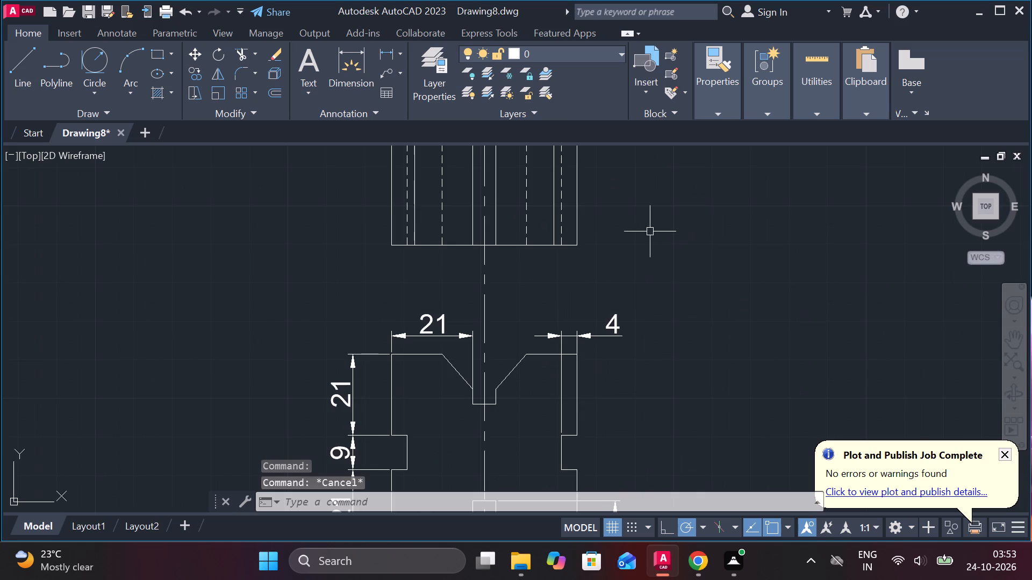
middle_click_drag(648, 227, 665, 325)
type("TR")
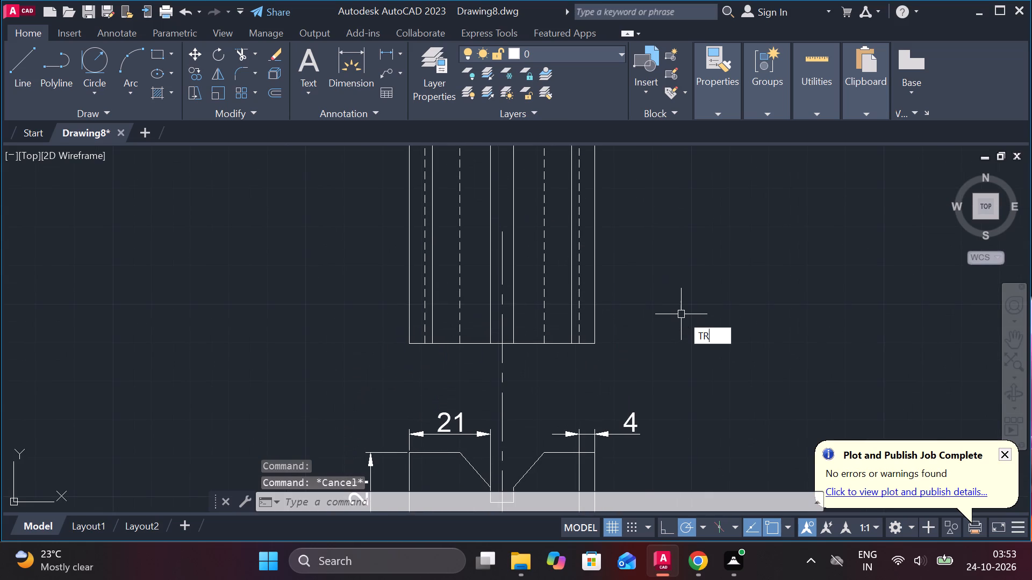
key("space")
left_click(500, 250)
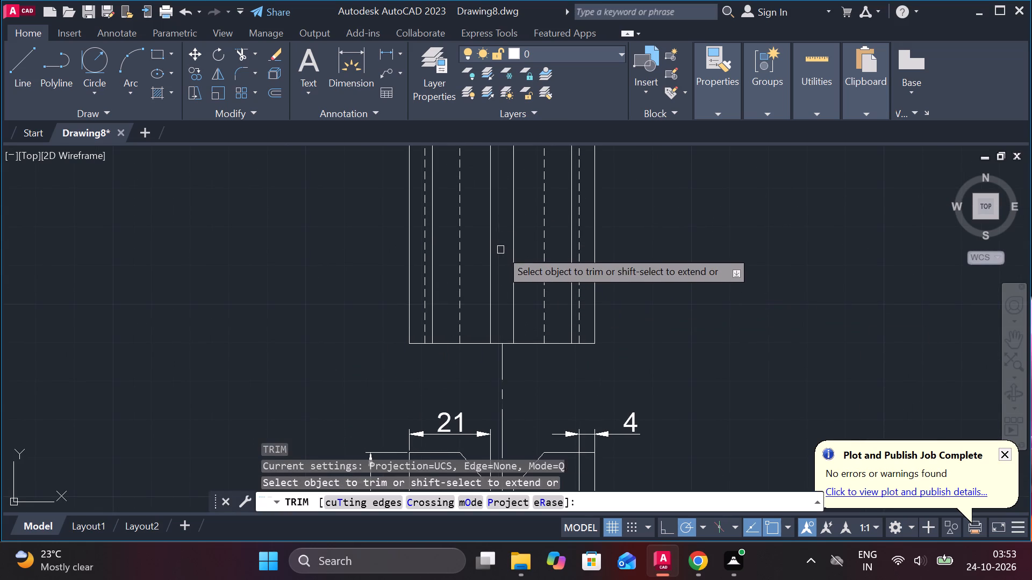
scroll(640, 345, "down", 2)
key("Escape")
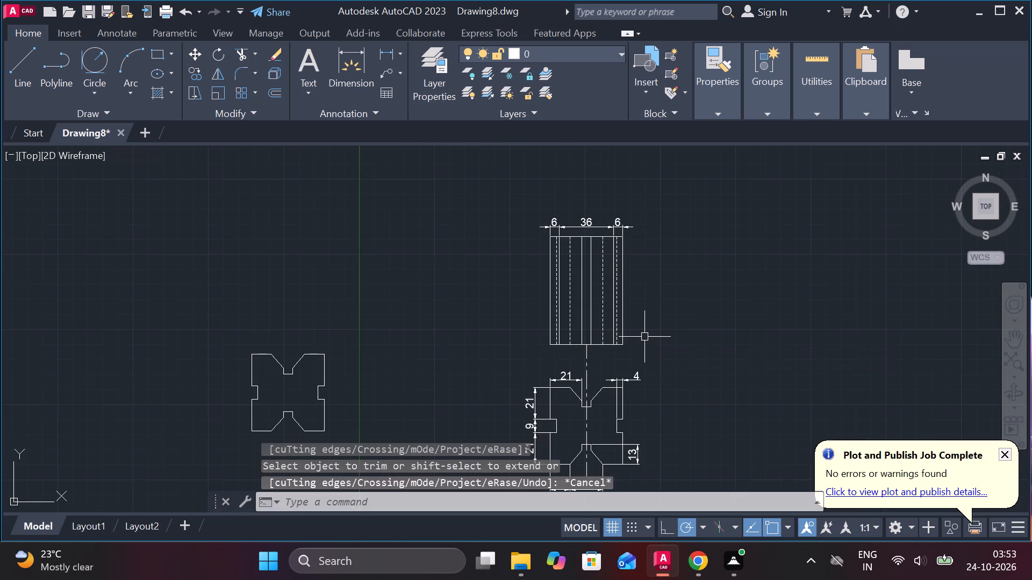
Add a vertical linear dimension for the rectangle's full height, placed outside its left edge.
middle_click_drag(655, 371, 617, 289)
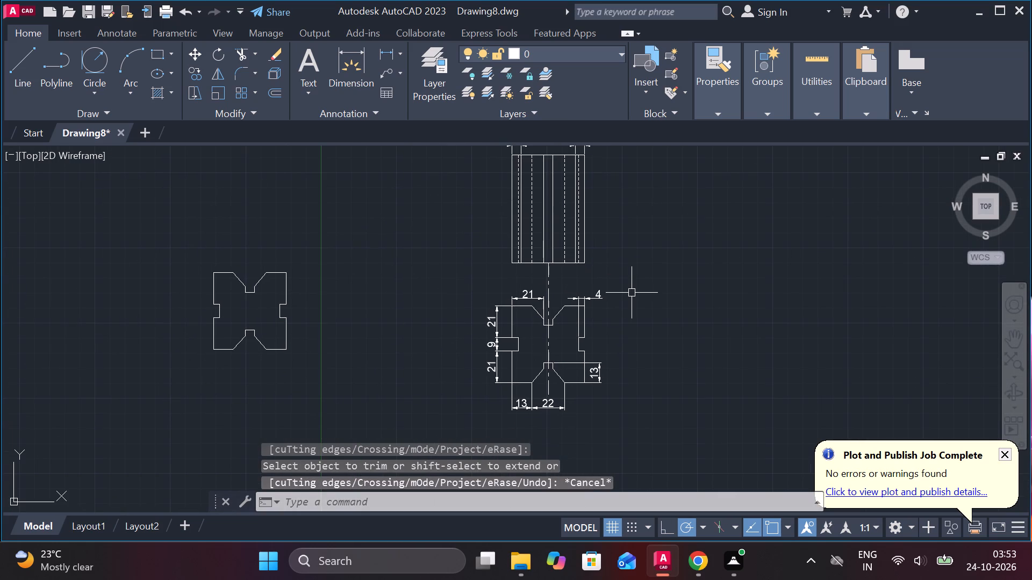
left_click(381, 53)
scroll(484, 162, "up", 2)
middle_click_drag(510, 171, 479, 273)
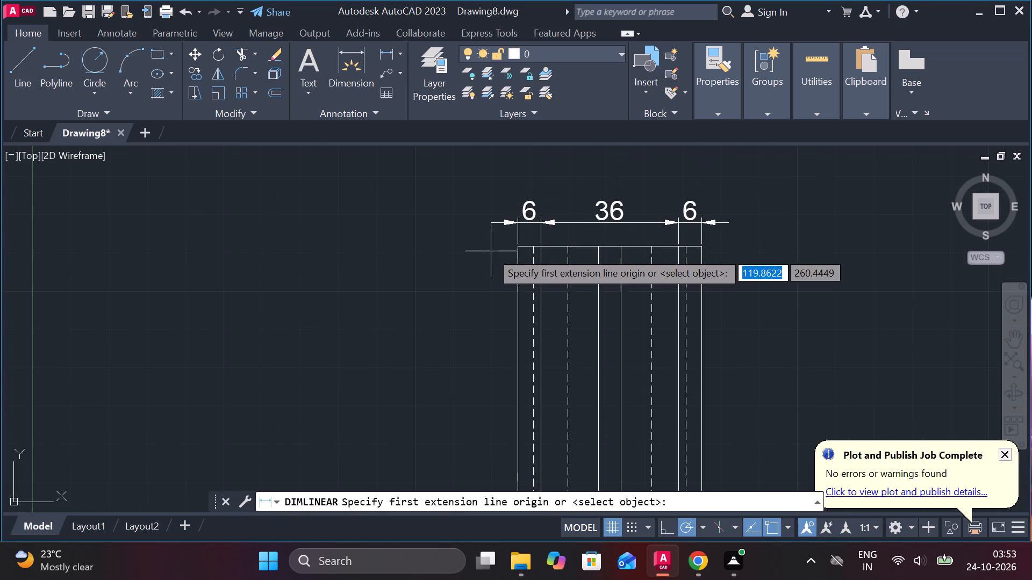
left_click(513, 249)
scroll(513, 255, "down", 3)
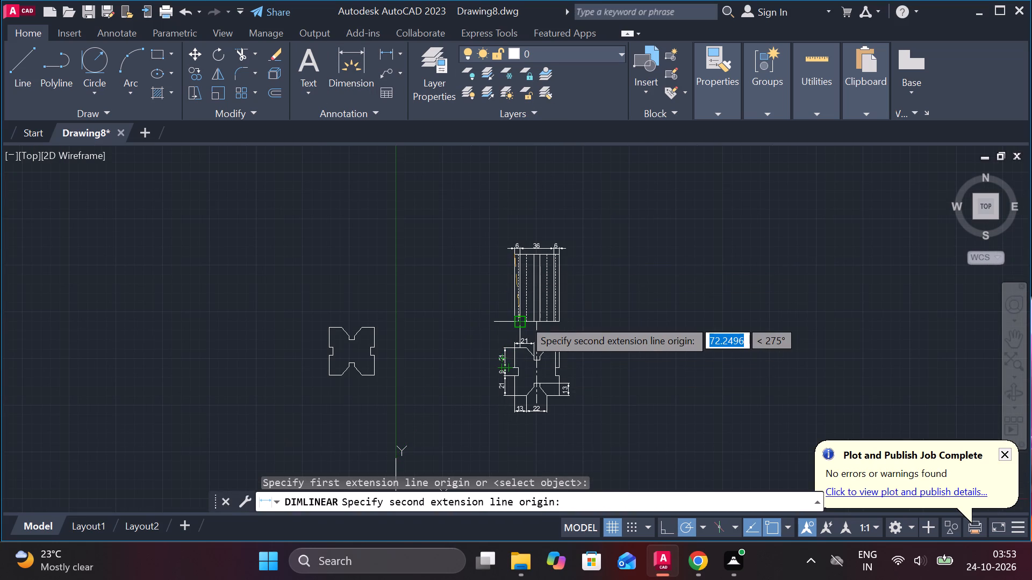
scroll(524, 319, "up", 3)
left_click(484, 329)
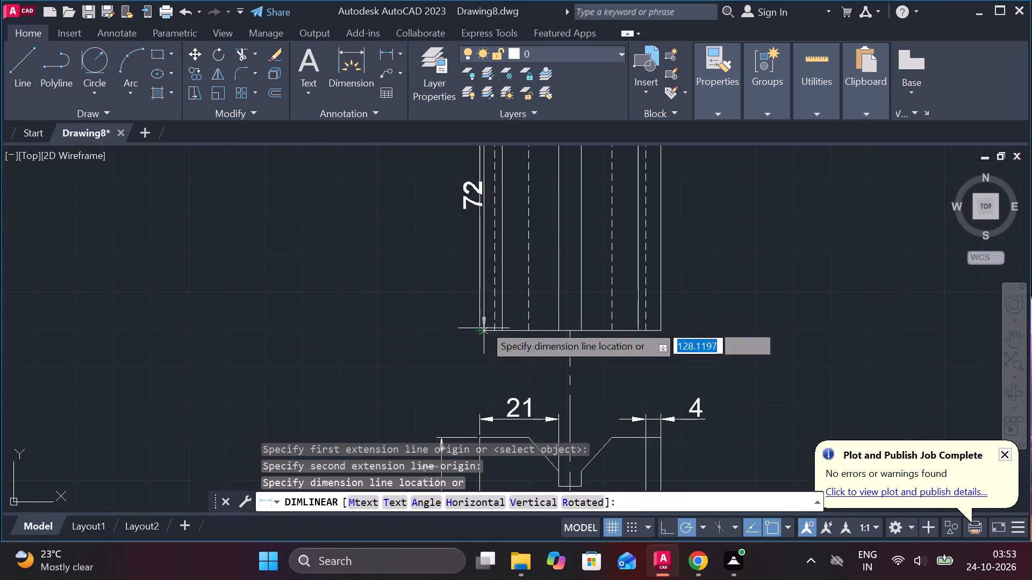
left_click(428, 200)
Add multiline text below the dimensioned outline at height 15, reading "V-BLOCK" with "(TOOL STEEL)" beneath it.
scroll(433, 204, "down", 1)
scroll(557, 265, "down", 1)
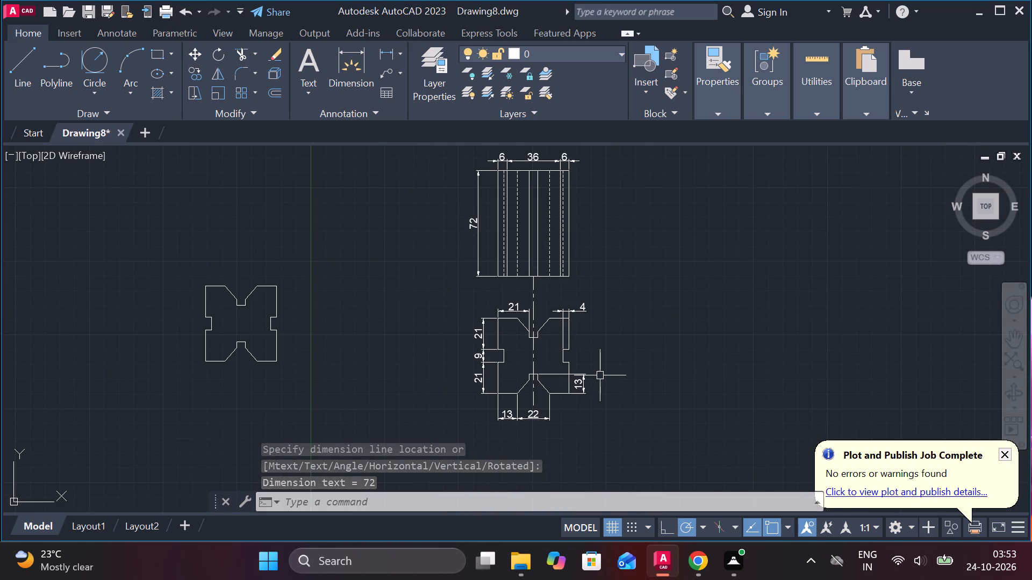
middle_click_drag(603, 376, 583, 237)
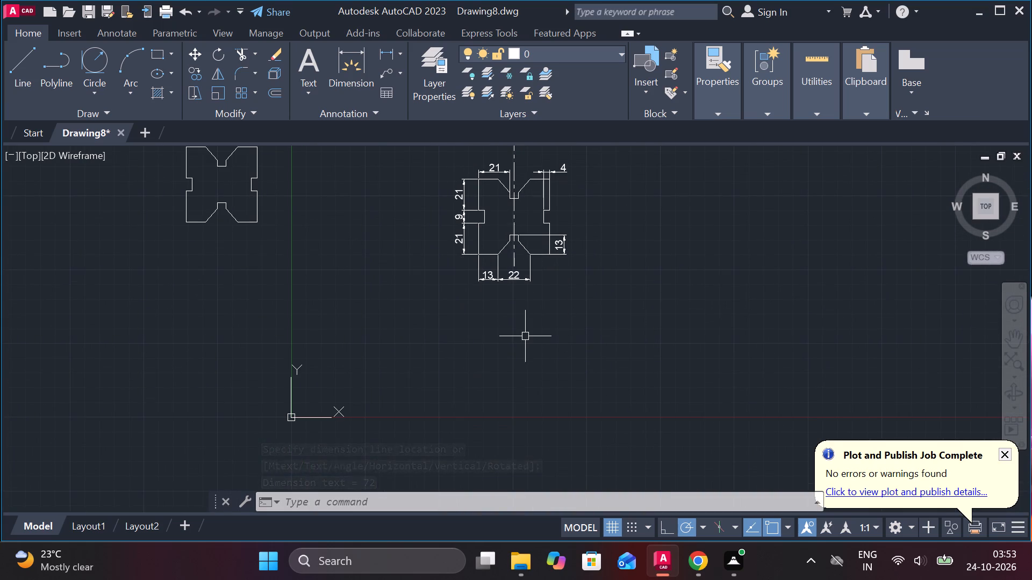
type("MT")
key("Return")
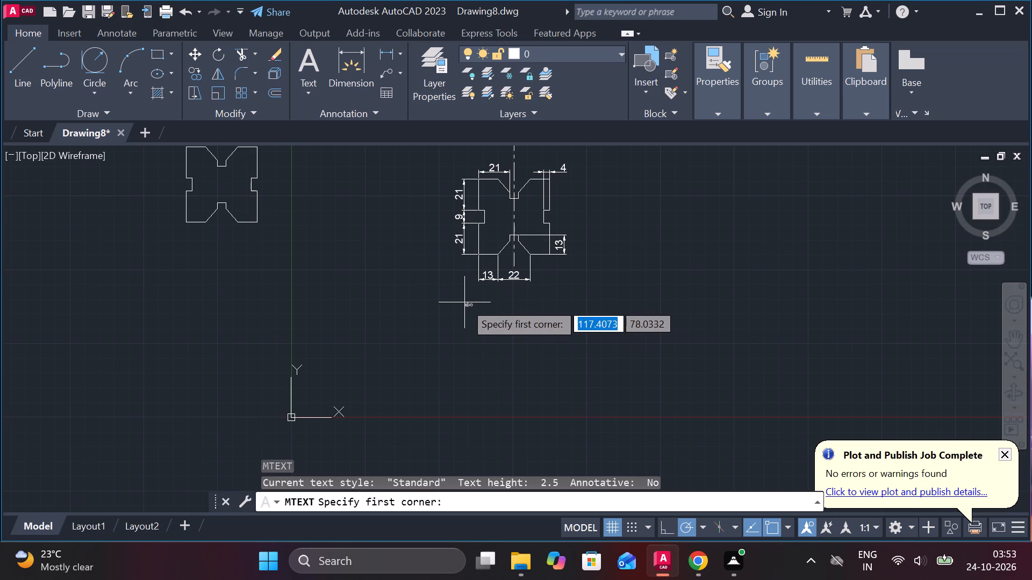
left_click(461, 302)
left_click(606, 345)
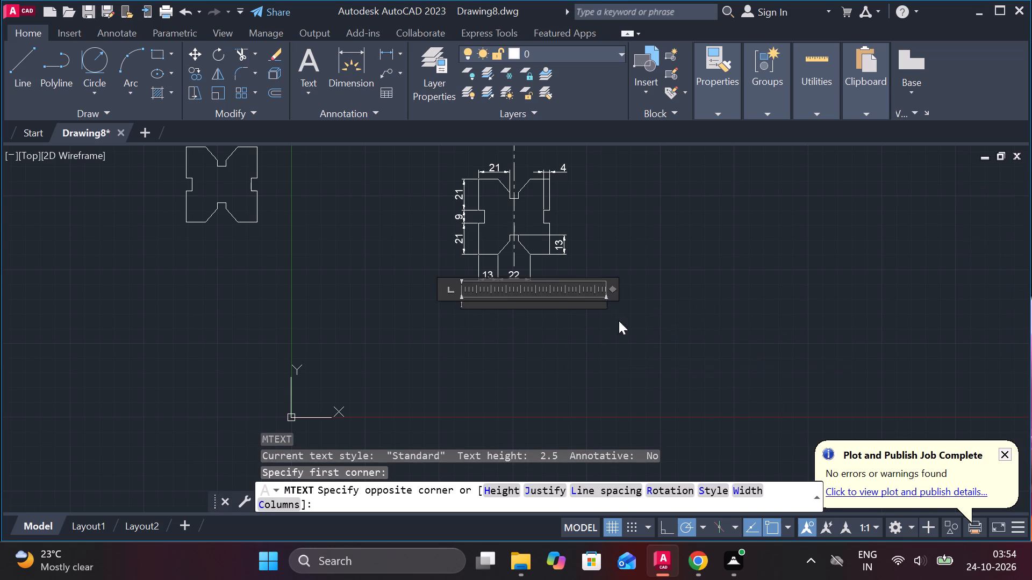
double_click(127, 66)
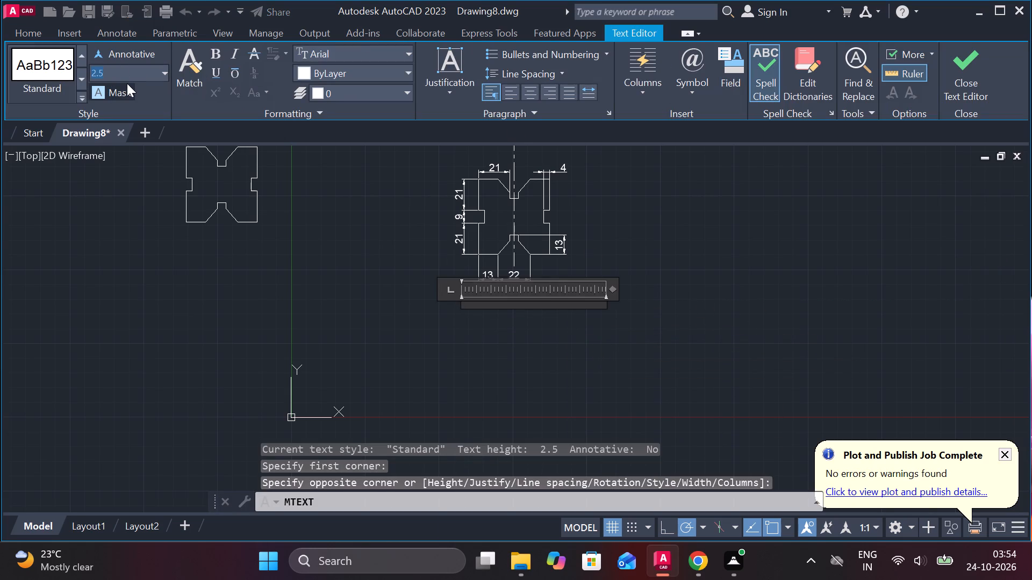
type("15")
key("Return")
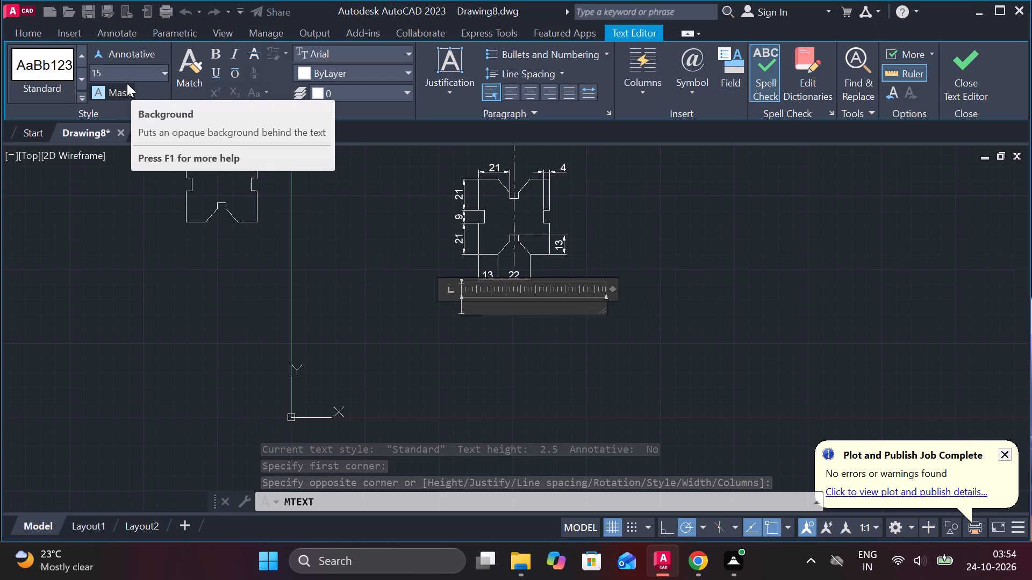
key("v")
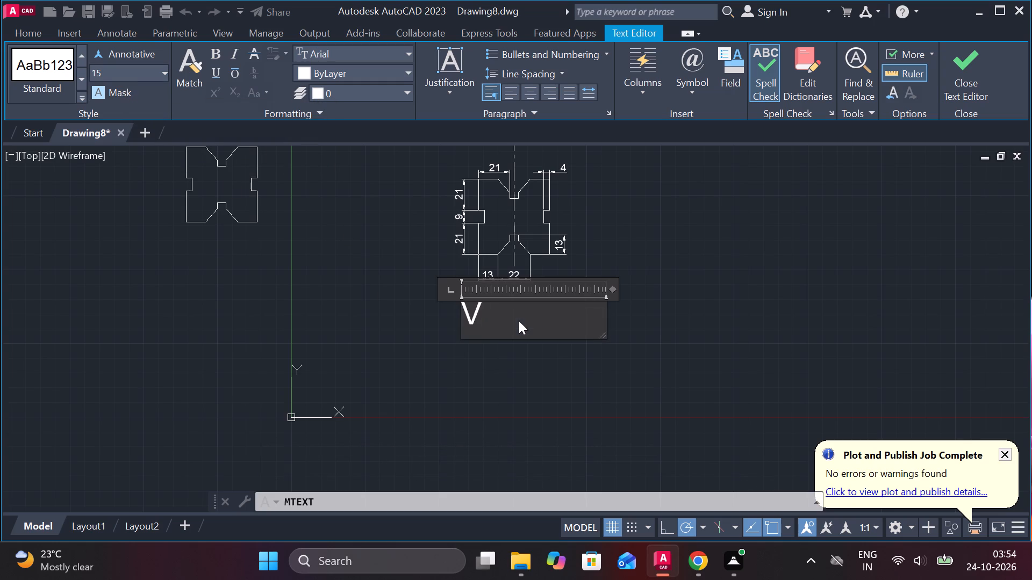
type("-BLOCK")
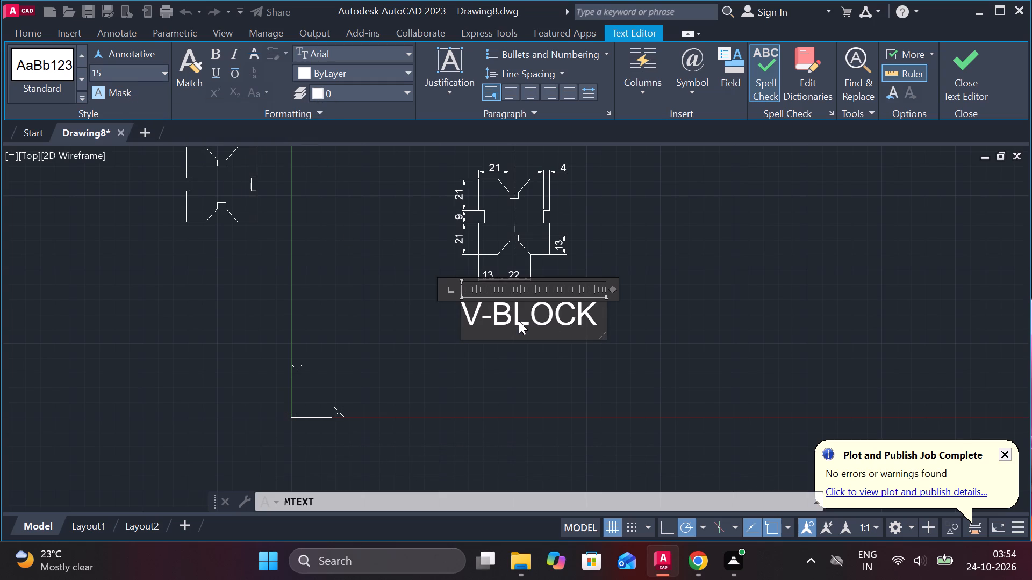
key("Return")
key("shift+parenleft")
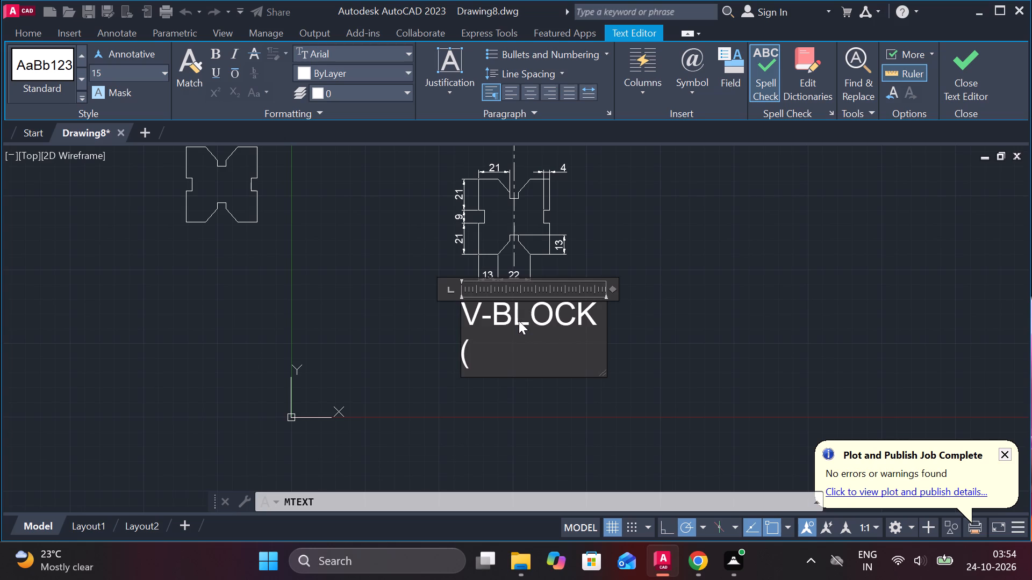
type("TOOL STEE")
key("l")
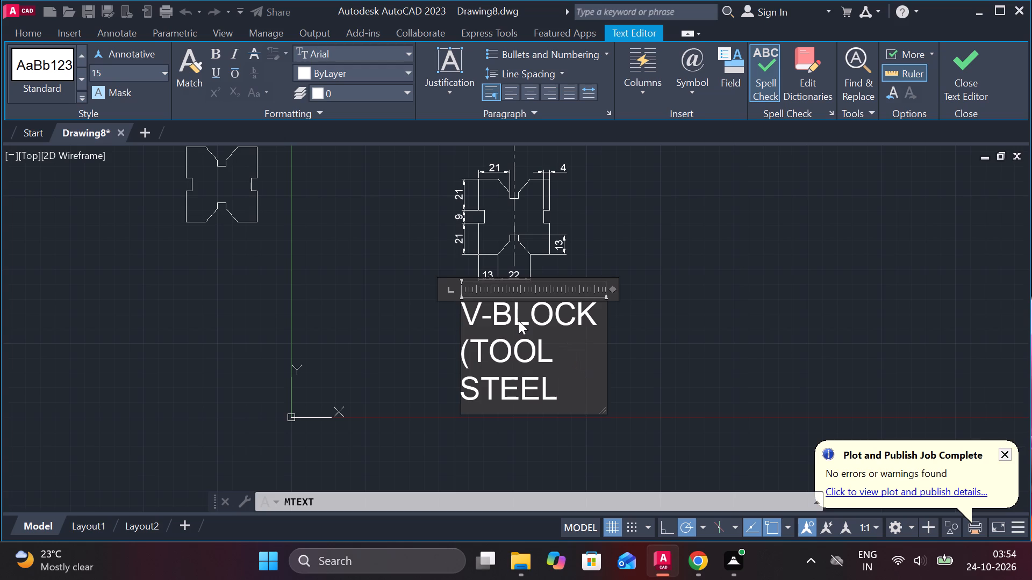
key("shift+parenright")
left_click(607, 330)
Widen the title's text frame so "(TOOL STEEL)" fits on one line, and center the "V-BLOCK" line.
double_click(548, 316)
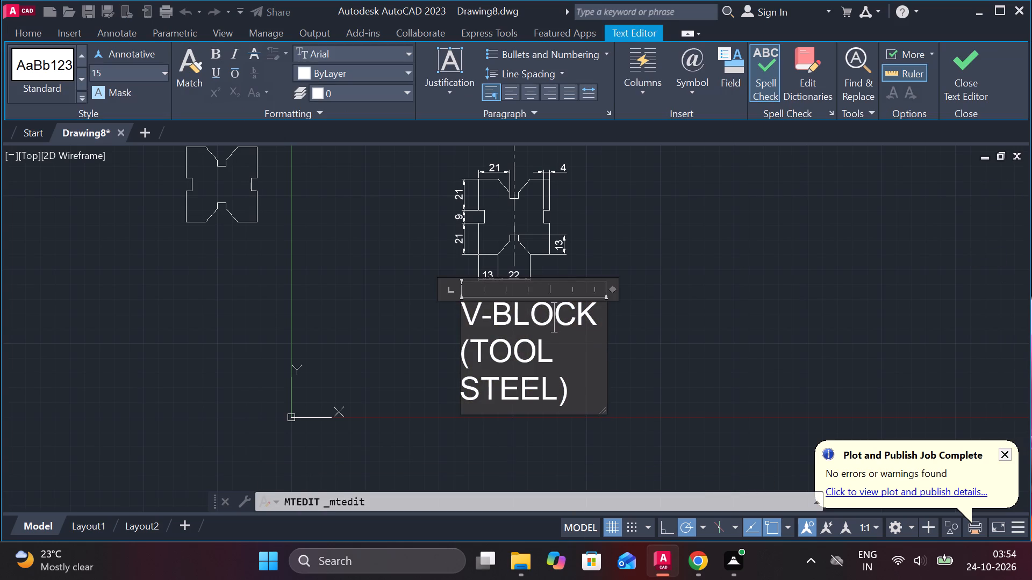
left_click_drag(604, 347, 641, 349)
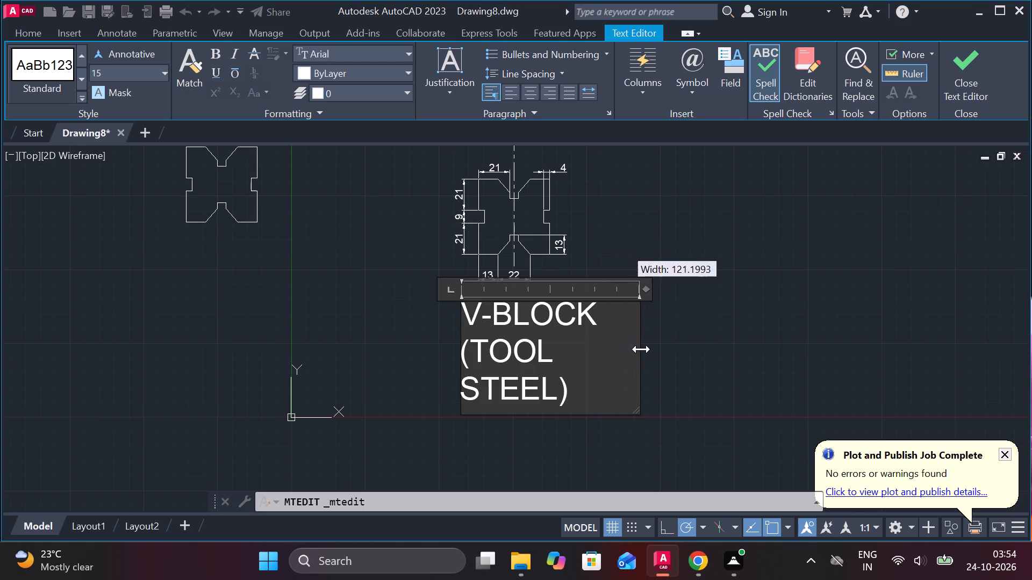
left_click_drag(641, 349, 696, 343)
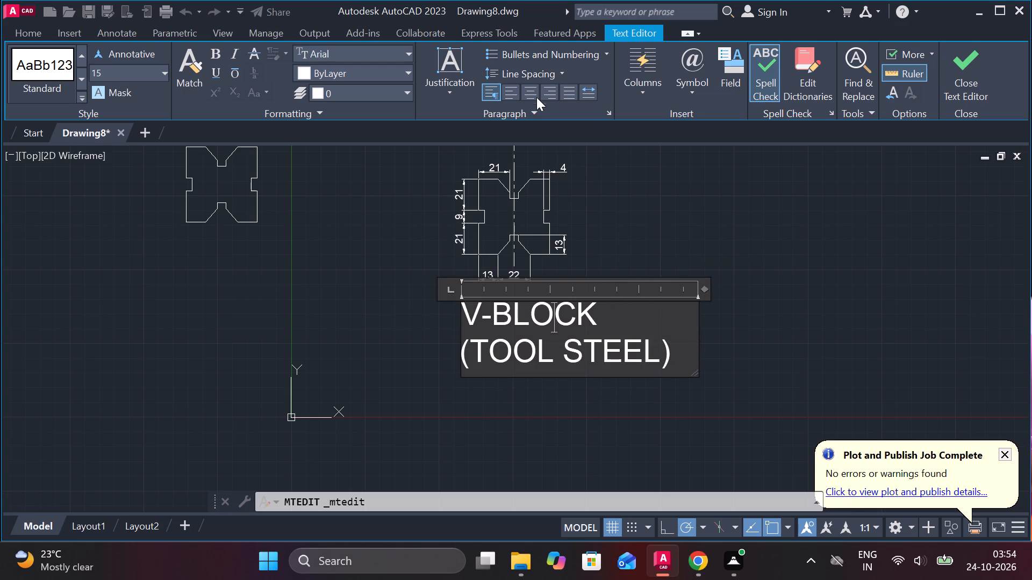
left_click(534, 93)
left_click(958, 94)
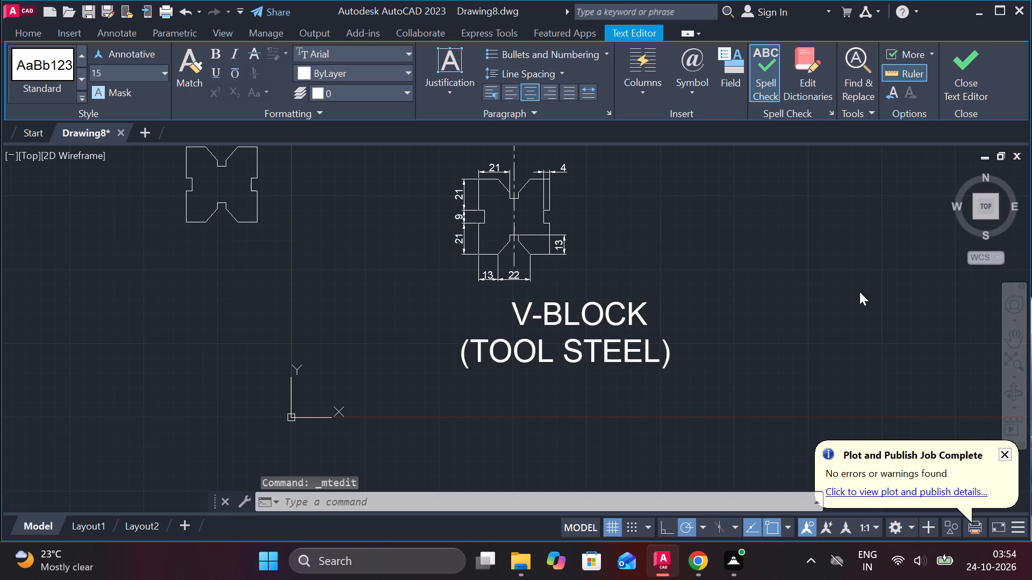
Move the V-BLOCK title left so it sits centered beneath the dimensioned outline.
scroll(706, 308, "down", 2)
scroll(706, 301, "up", 2)
left_click(581, 331)
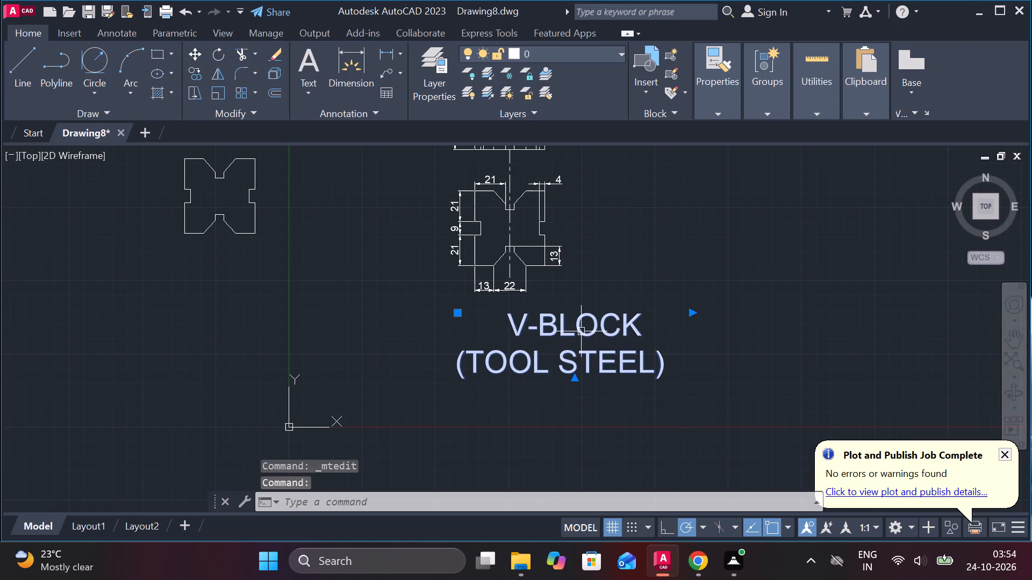
left_click(455, 314)
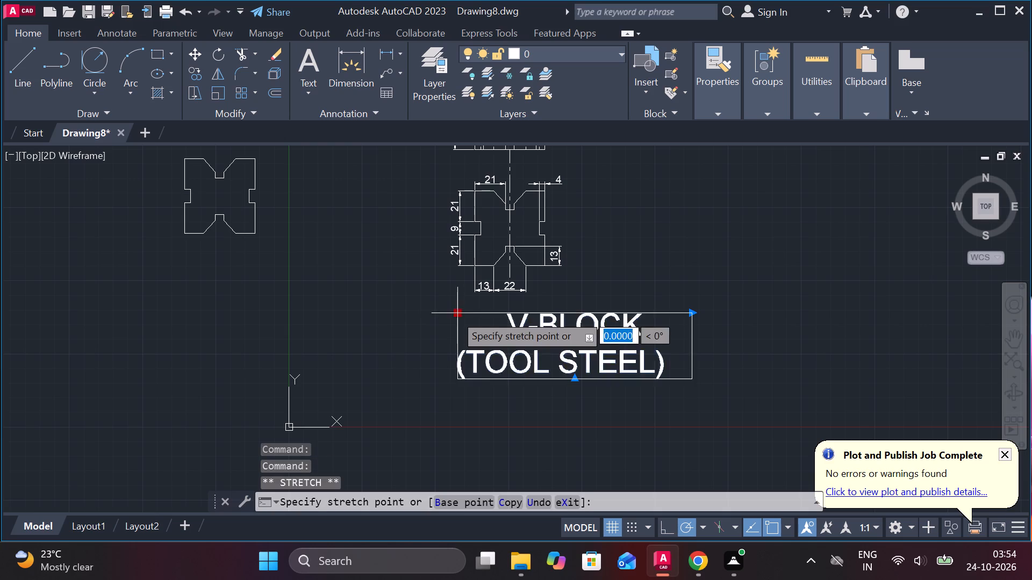
left_click(398, 317)
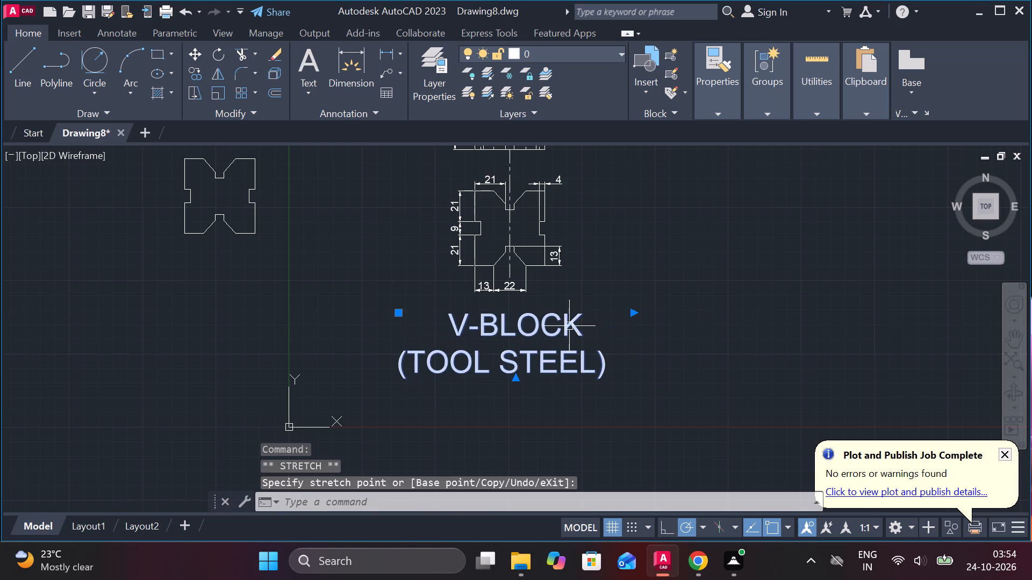
key("Escape")
Indent the "(TOOL STEEL)" line of the V-BLOCK title by two spaces.
double_click(542, 336)
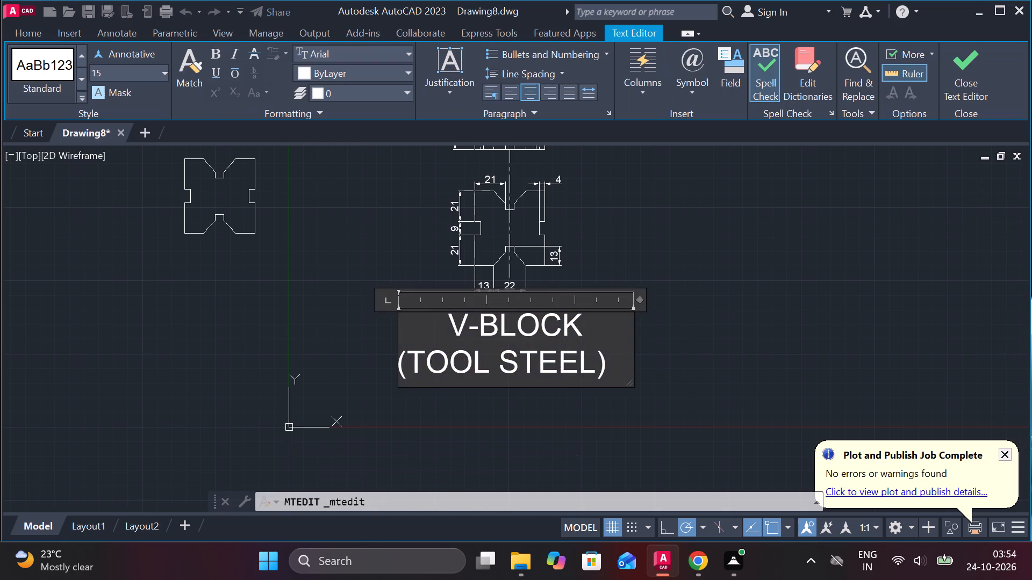
double_click(398, 374)
left_click(398, 374)
key("space")
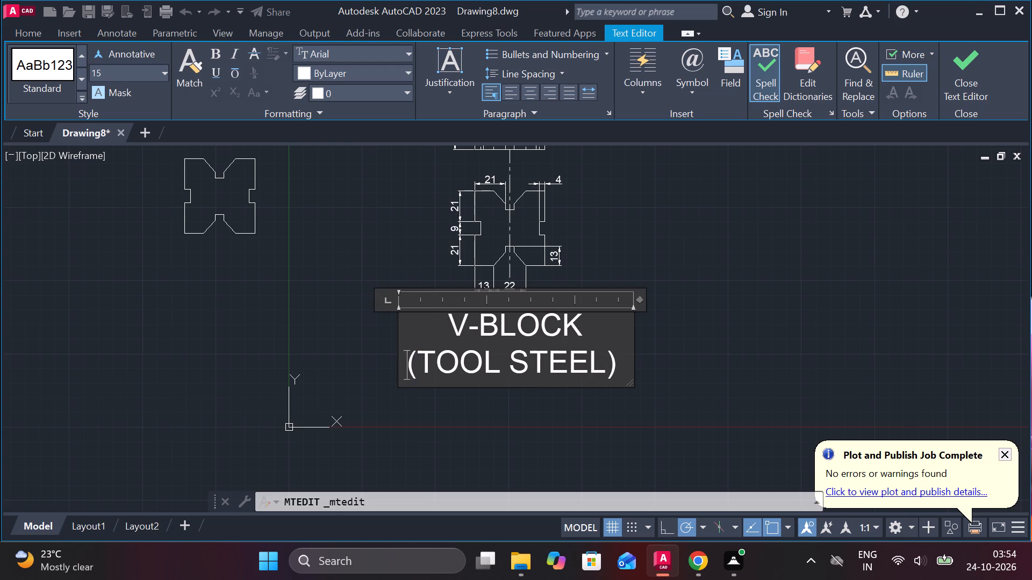
key("space")
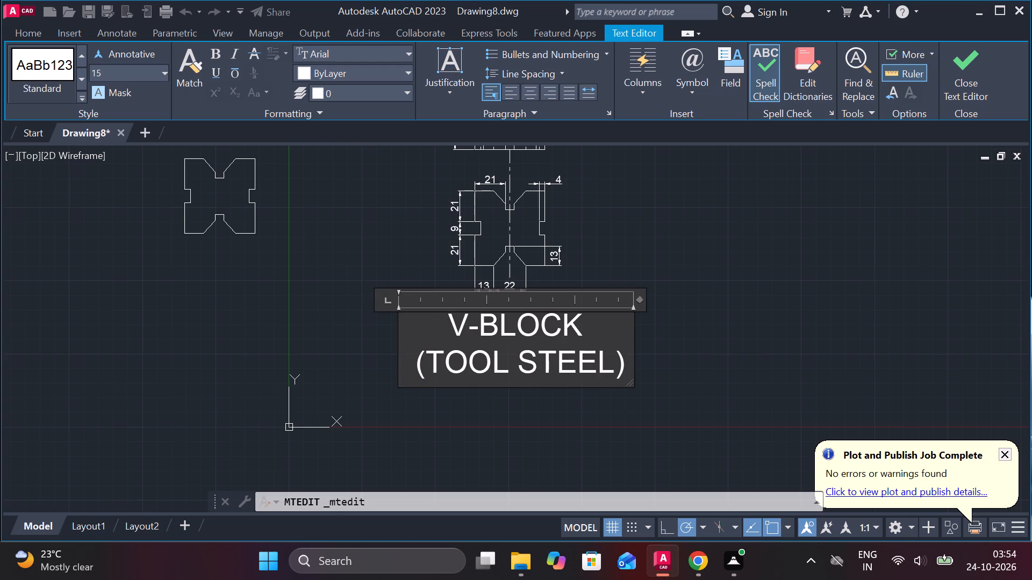
Set the text height of both title lines to 13 and finish editing the text.
left_click_drag(622, 374, 449, 334)
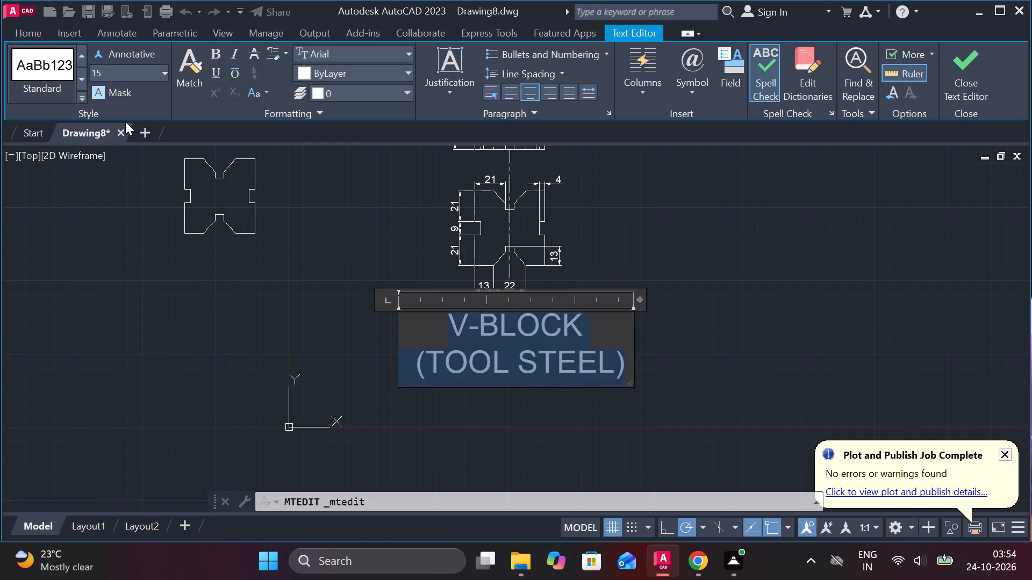
left_click(118, 75)
type("13")
key("Return")
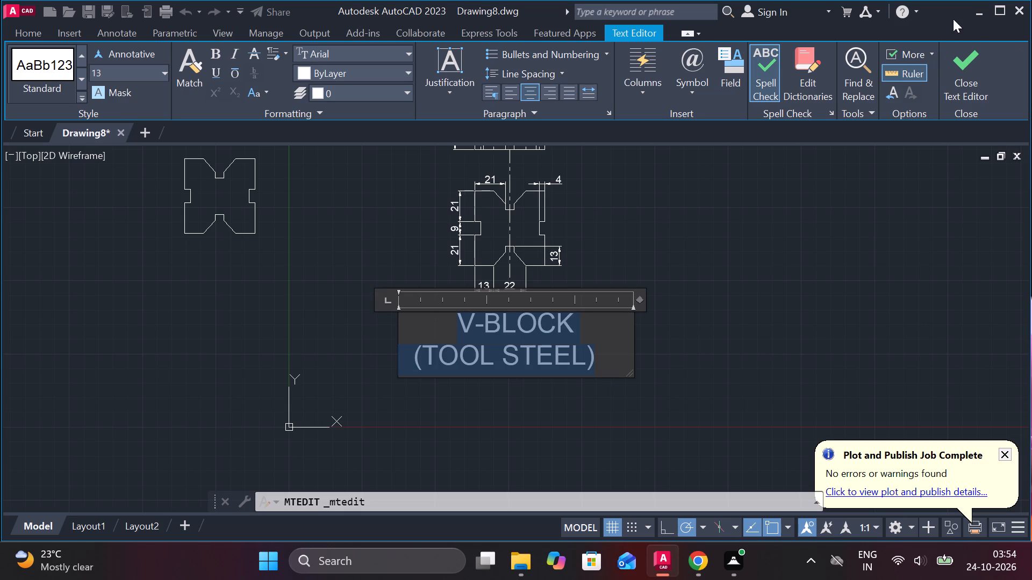
left_click(956, 49)
Set the text height of the ISO-25 dimension style to 6.
scroll(703, 294, "down", 1)
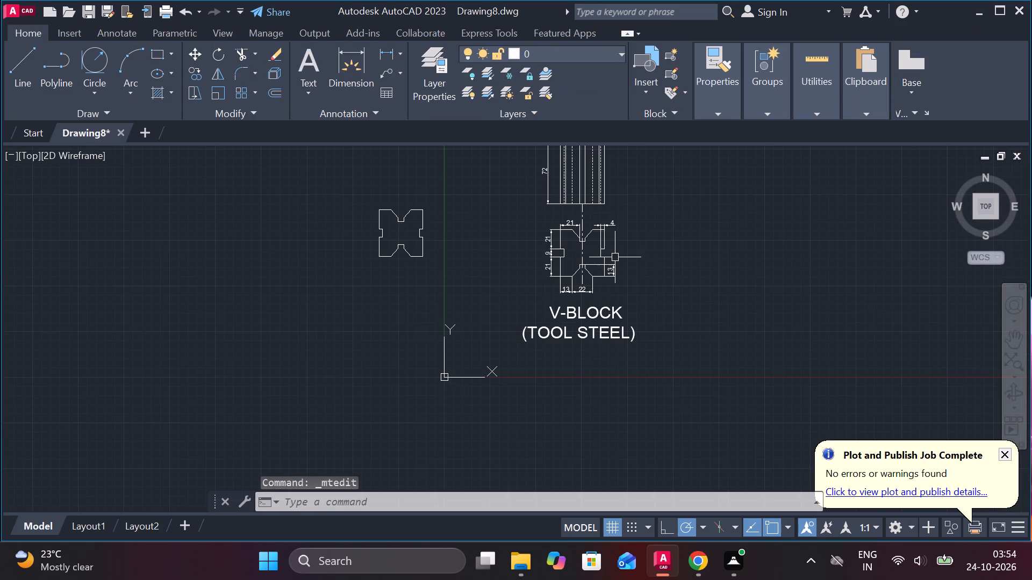
scroll(615, 257, "up", 2)
scroll(642, 279, "down", 1)
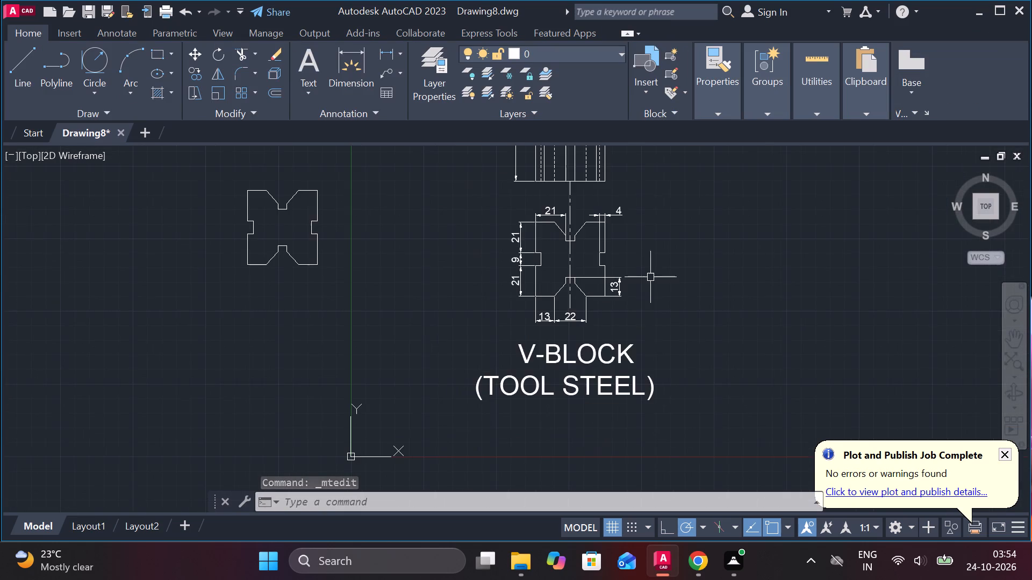
middle_click_drag(655, 275, 564, 351)
middle_click_drag(587, 339, 596, 365)
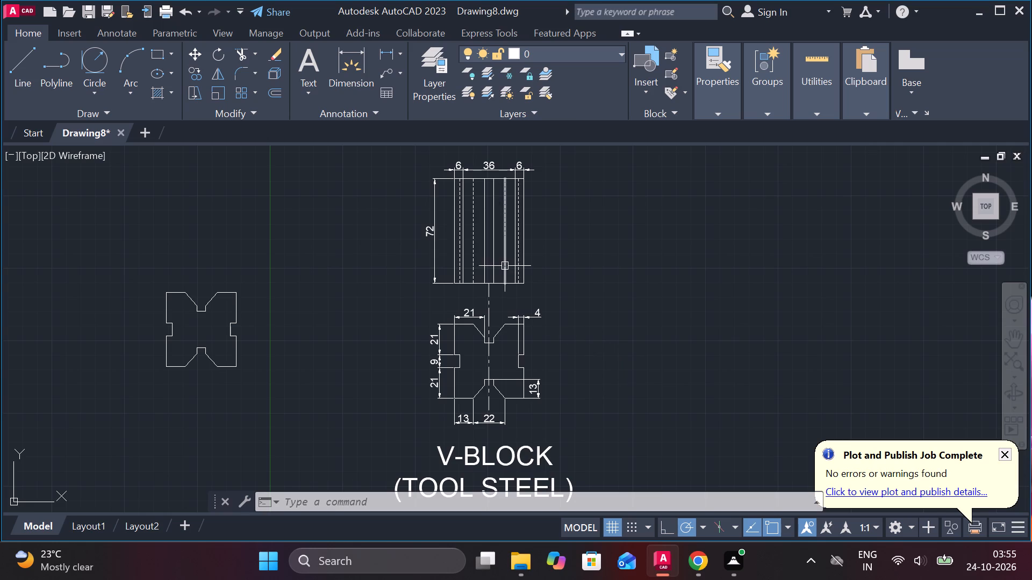
scroll(571, 376, "up", 1)
scroll(578, 369, "down", 1)
type("D")
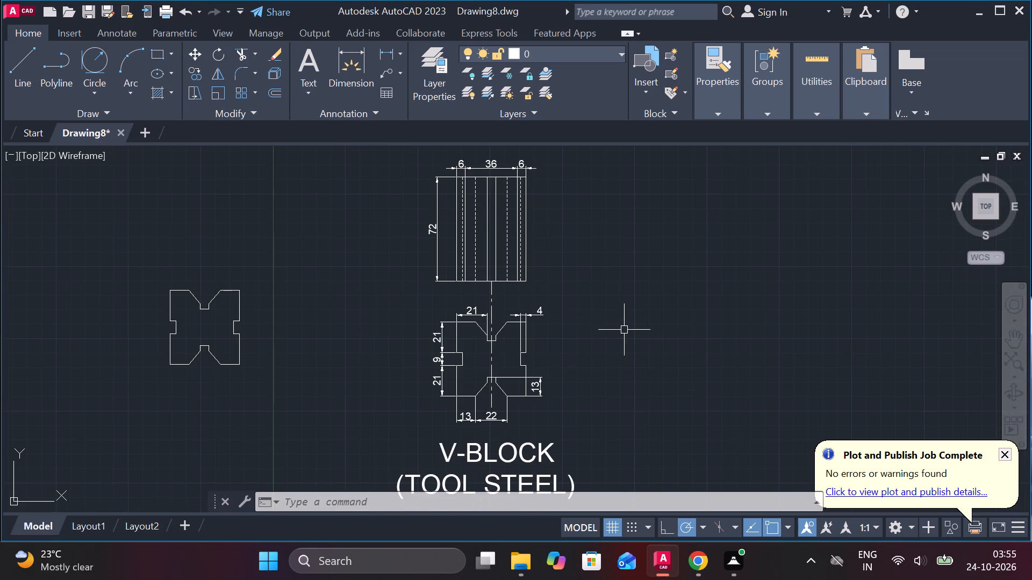
key("space")
left_click(663, 238)
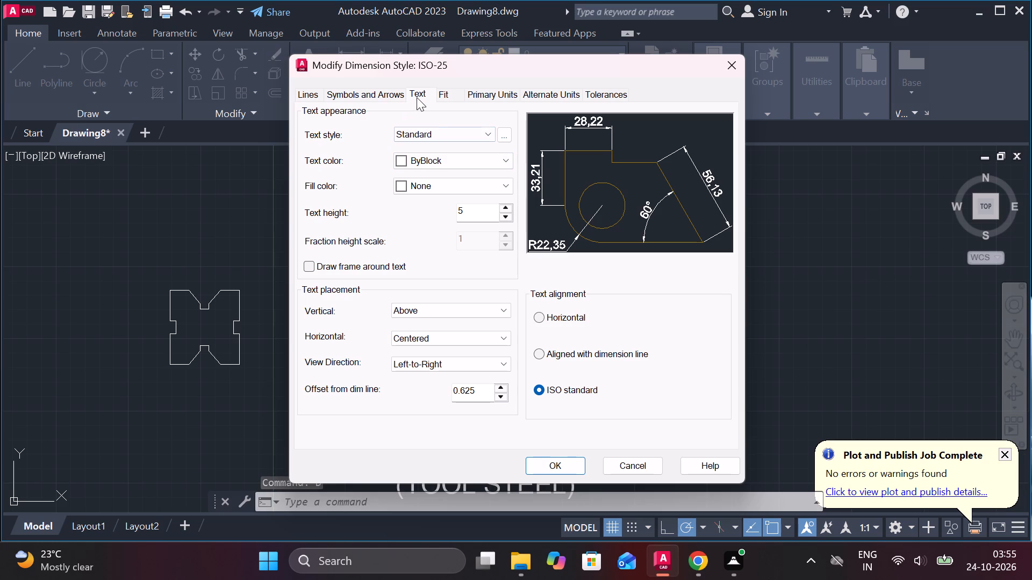
left_click(417, 97)
left_click(465, 215)
left_click_drag(465, 215, 421, 211)
key("6")
key("Return")
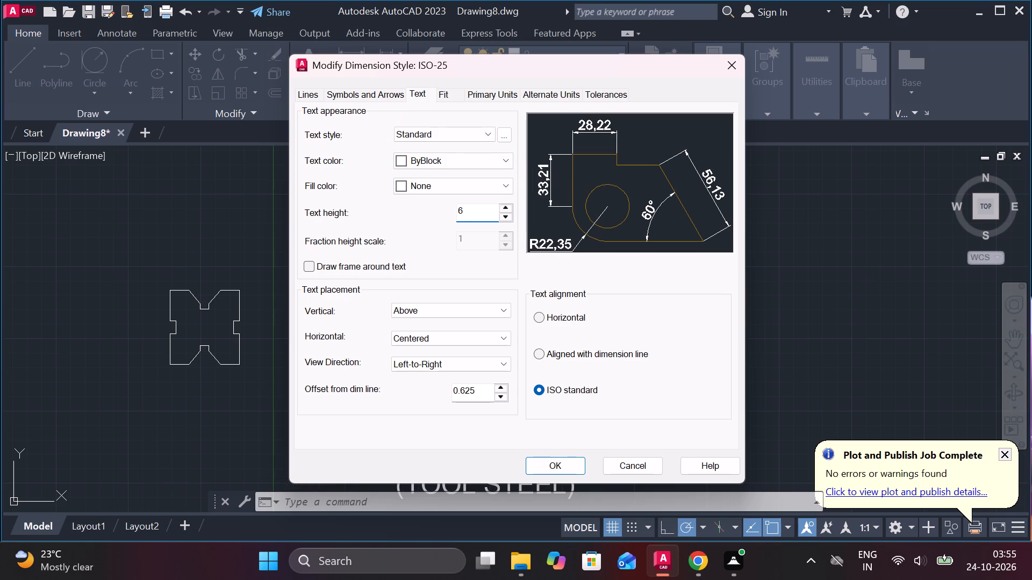
Set the ISO-25 dimension style's arrow size to 4 and make the style current.
left_click(357, 89)
left_click_drag(337, 258, 244, 256)
key("4")
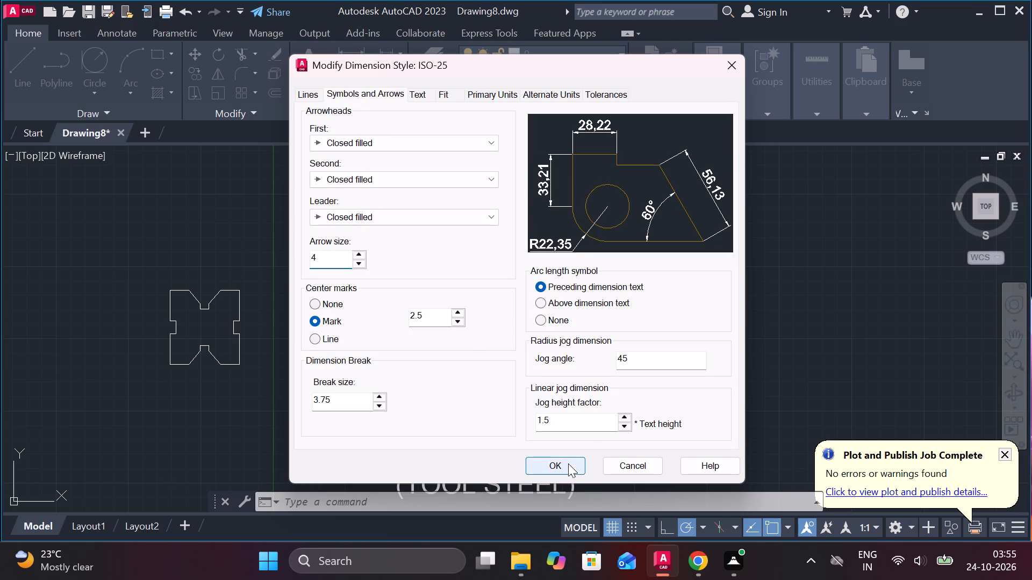
left_click(568, 463)
left_click(685, 192)
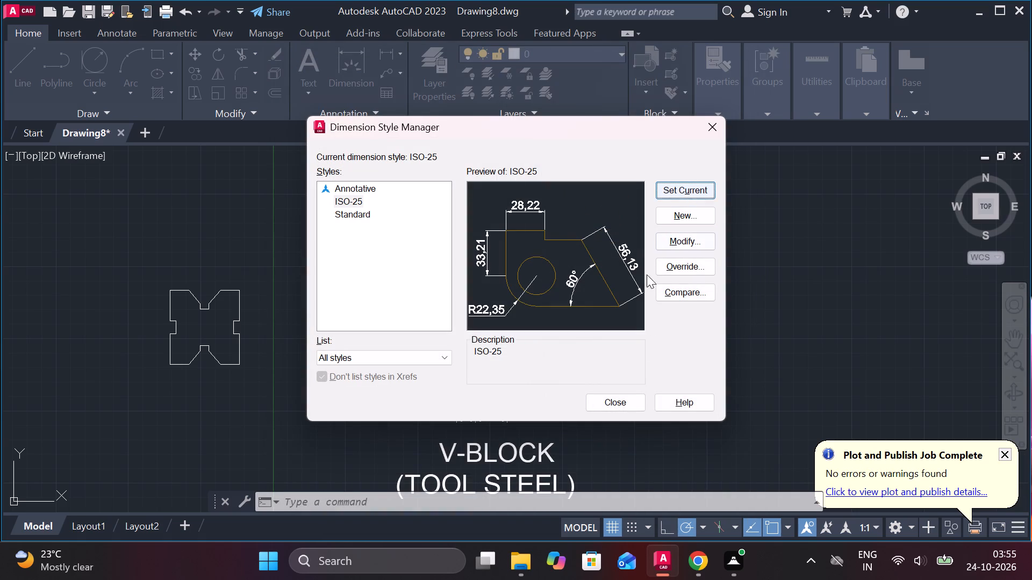
left_click(627, 405)
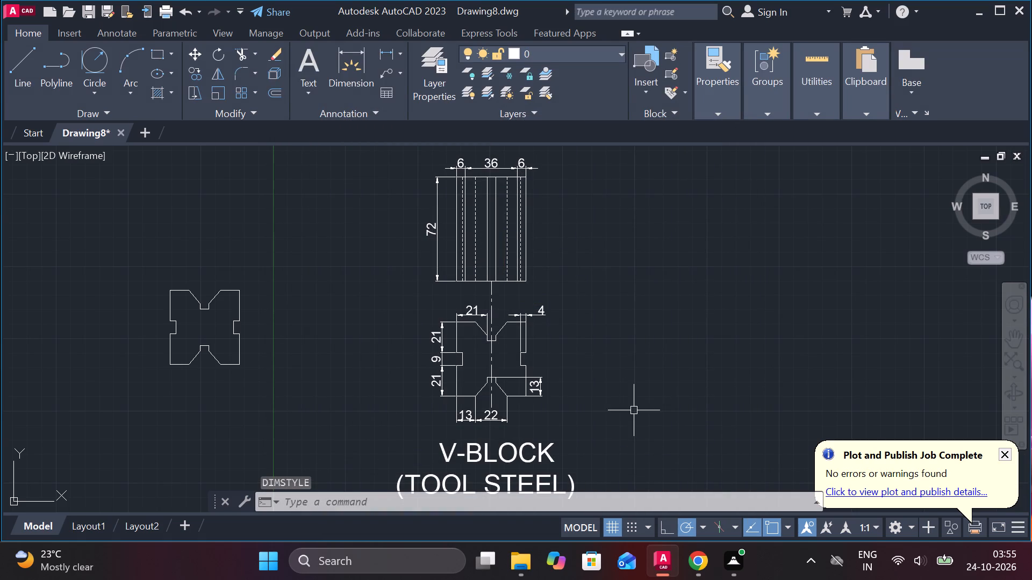
Draw two concentric circles with radii 30 and 18 in the empty area to the right of the V-block's projected view.
middle_click_drag(627, 396, 616, 364)
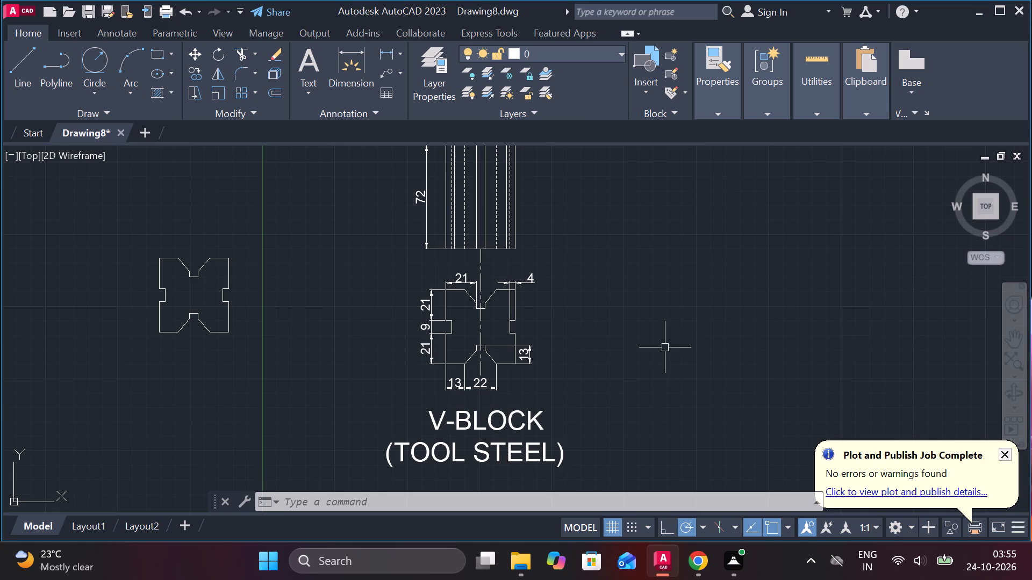
middle_click_drag(657, 345, 639, 345)
middle_click_drag(647, 321, 560, 394)
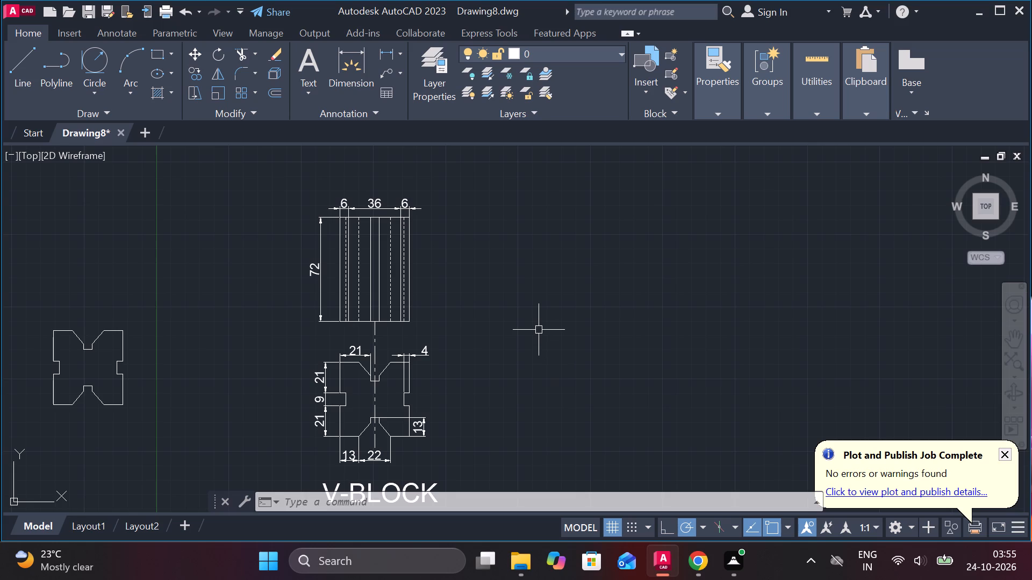
type("C")
key("space")
left_click(563, 252)
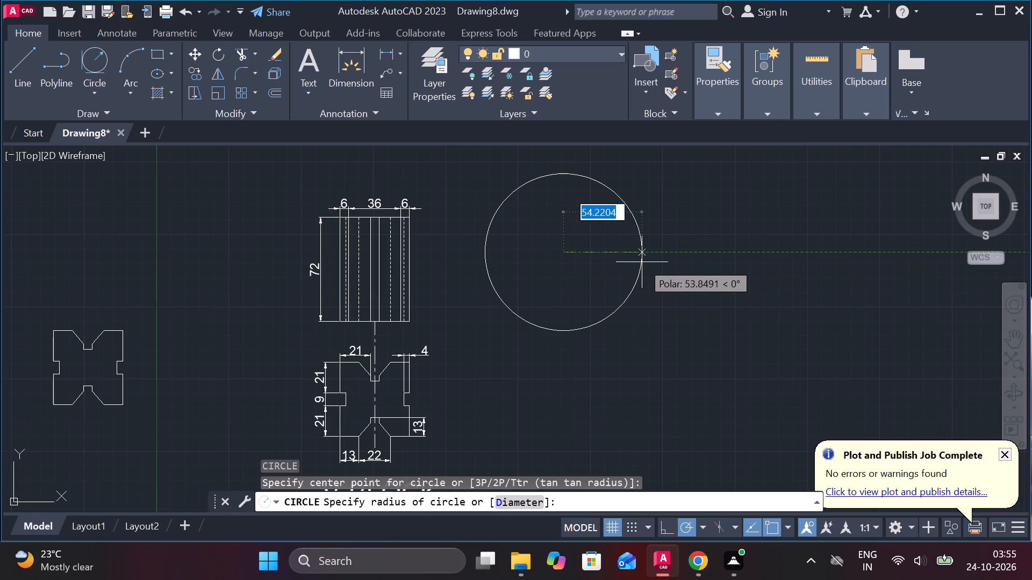
type("30")
key("Return")
key("space")
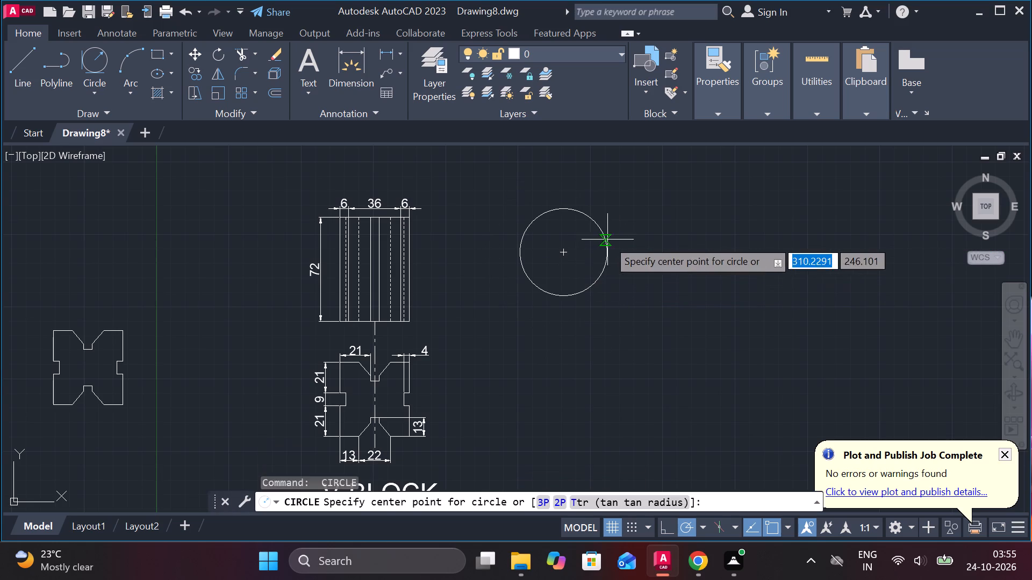
left_click(571, 251)
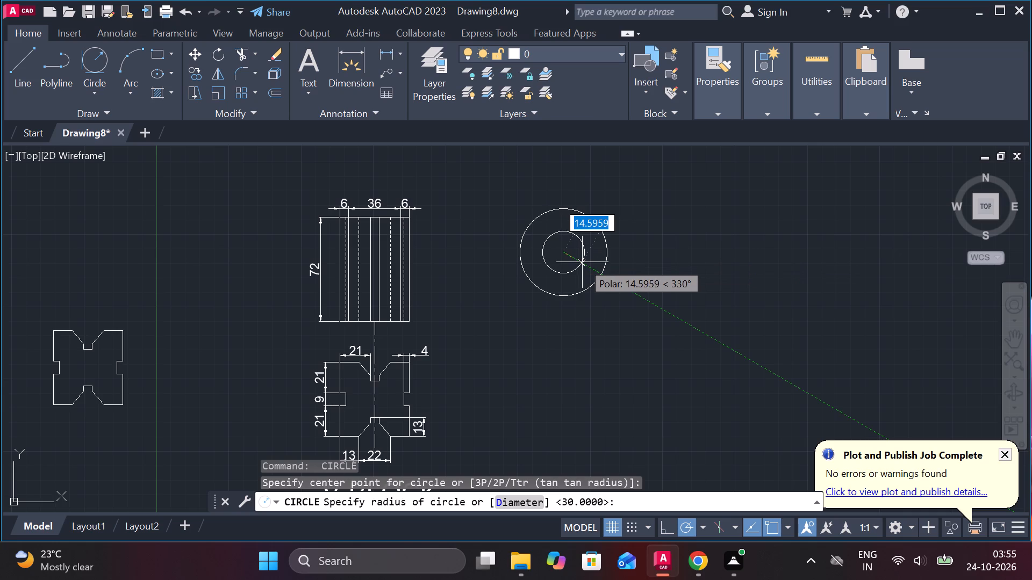
scroll(582, 262, "up", 1)
type("18")
key("Return")
Draw a horizontal line across the outer circle's full diameter, from its left quadrant to its right quadrant.
scroll(560, 244, "up", 2)
scroll(578, 258, "down", 1)
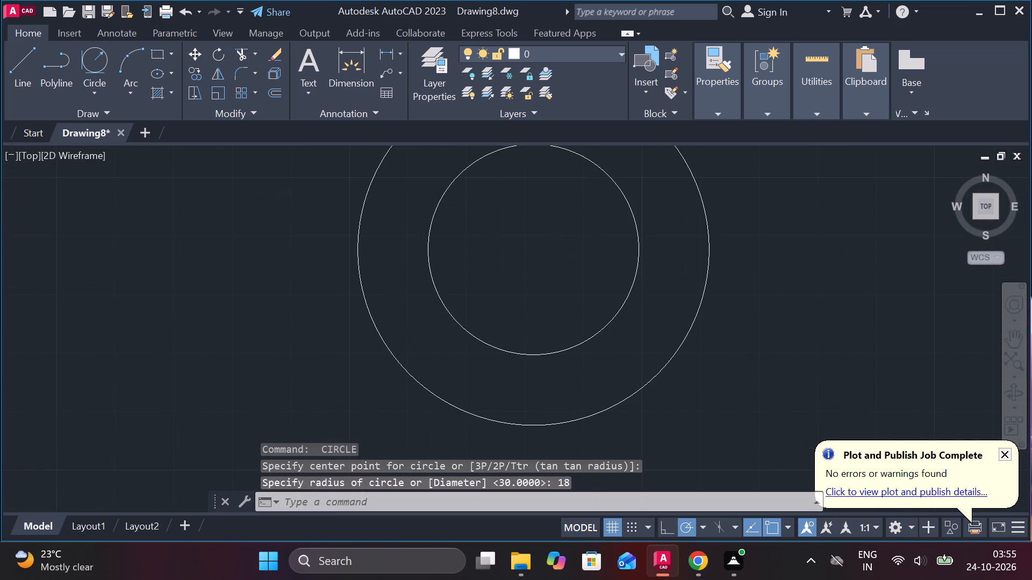
key("l")
key("Return")
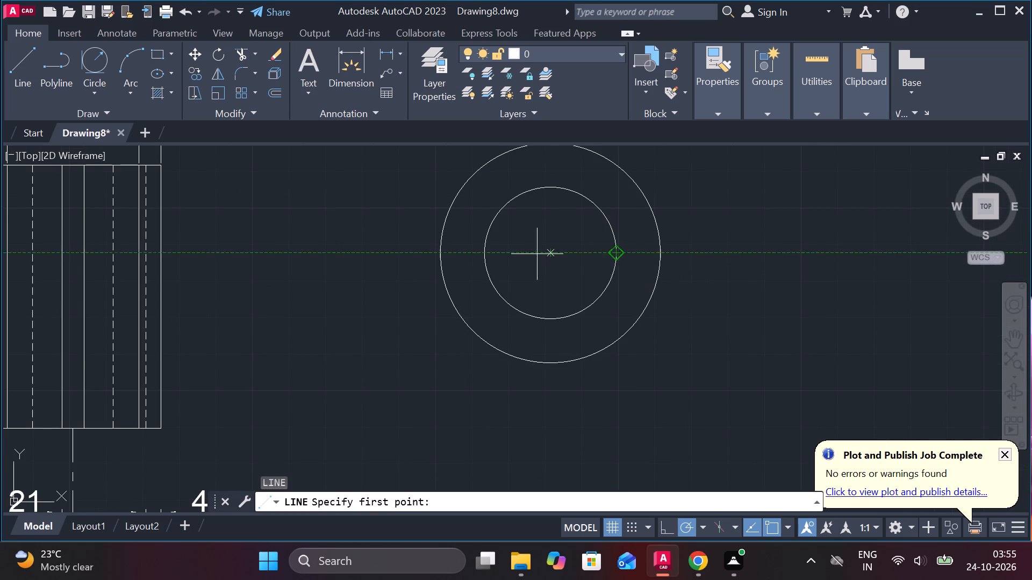
left_click(441, 252)
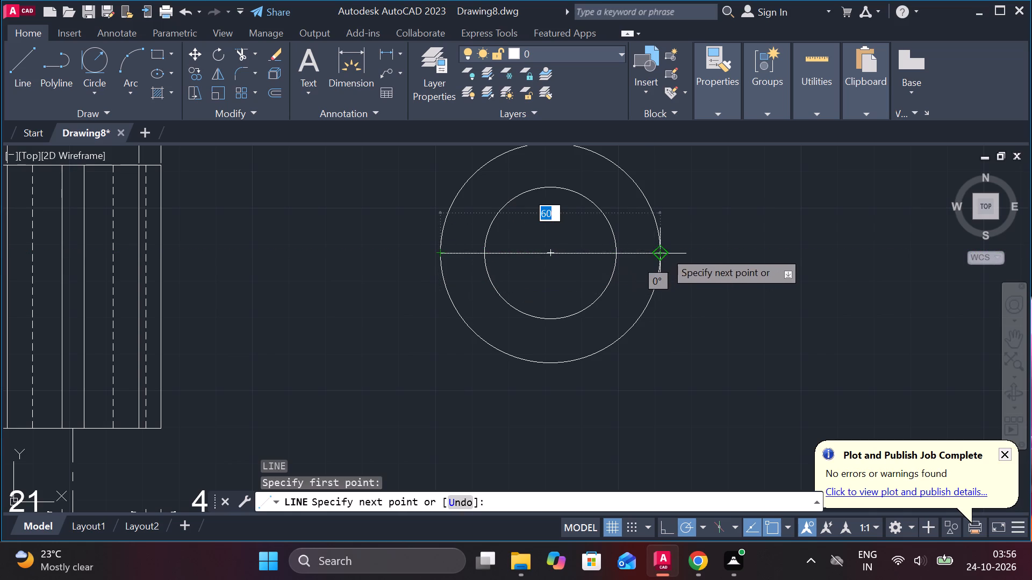
left_click(664, 250)
key("Escape")
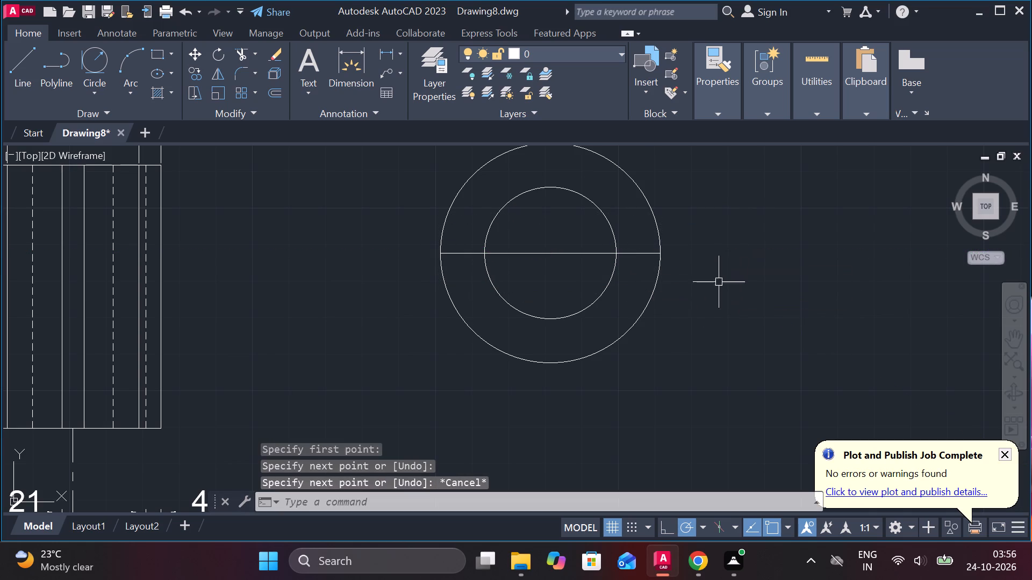
Trim away the lower halves of both circles below the horizontal diameter line.
type("TR")
key("space")
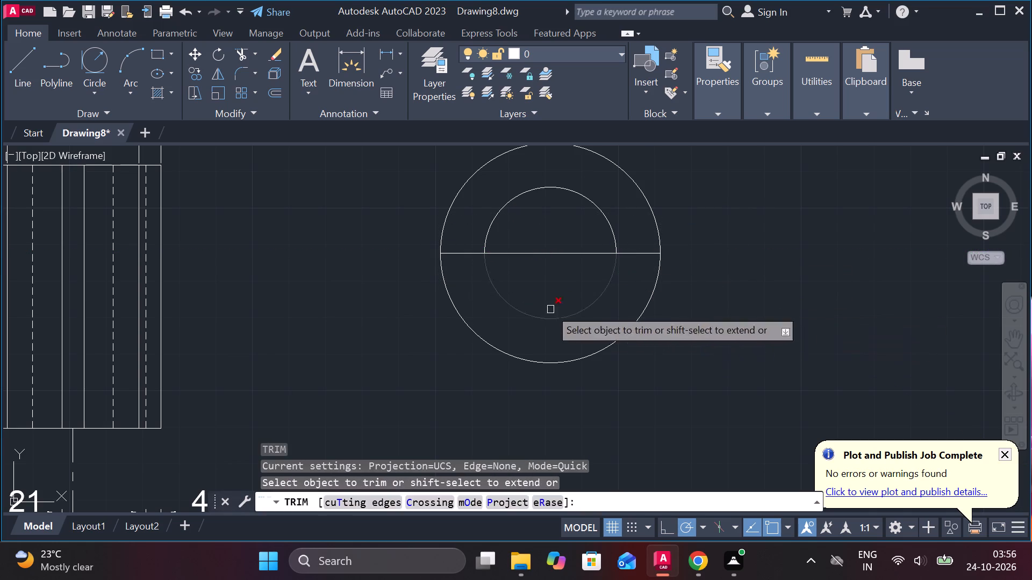
left_click_drag(531, 288, 519, 365)
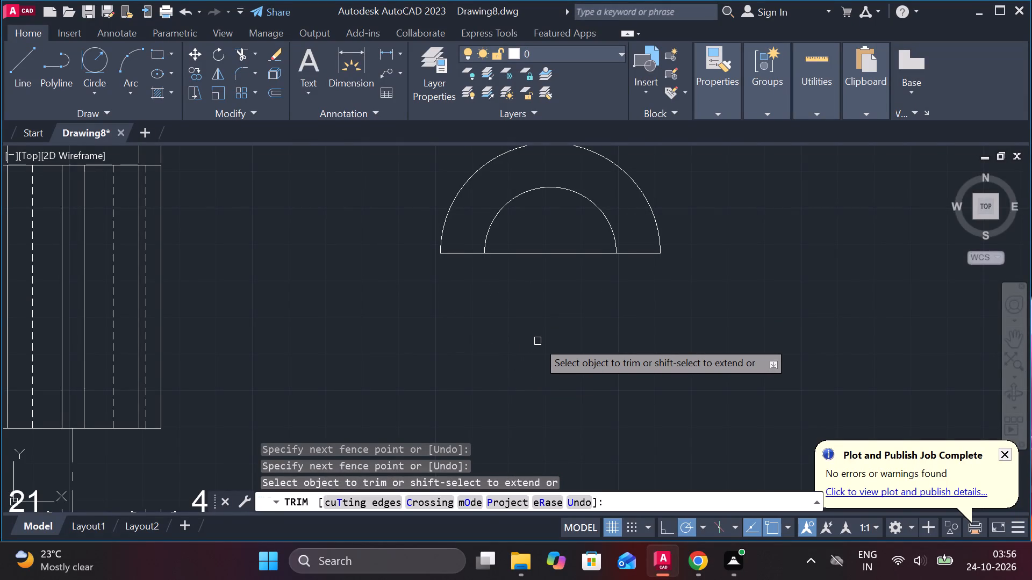
middle_click_drag(580, 331, 585, 390)
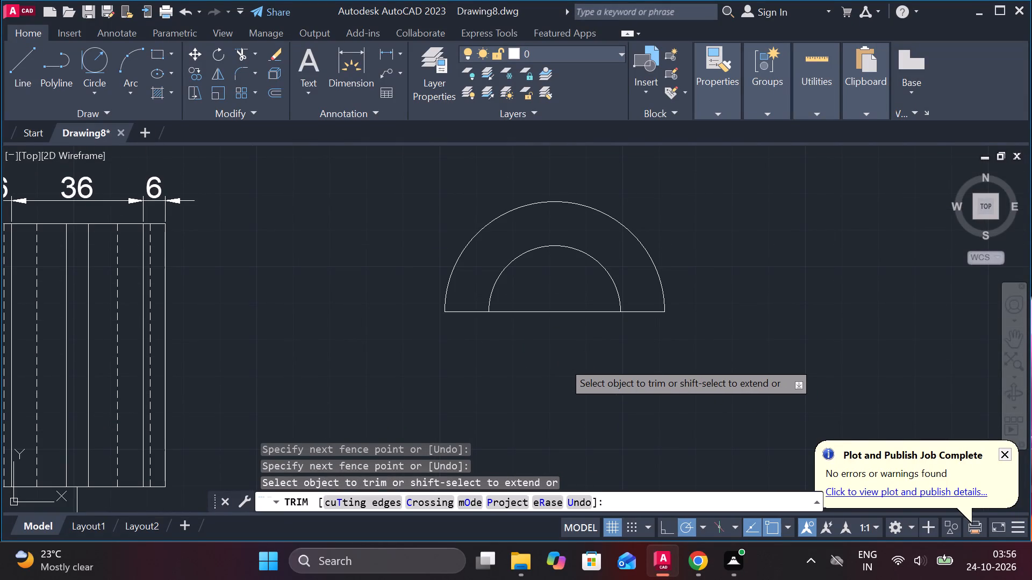
key("Escape")
Draw a vertical line through the midpoint of the semicircles' base, extending about 37 below and about 55 above it.
key("l")
key("Return")
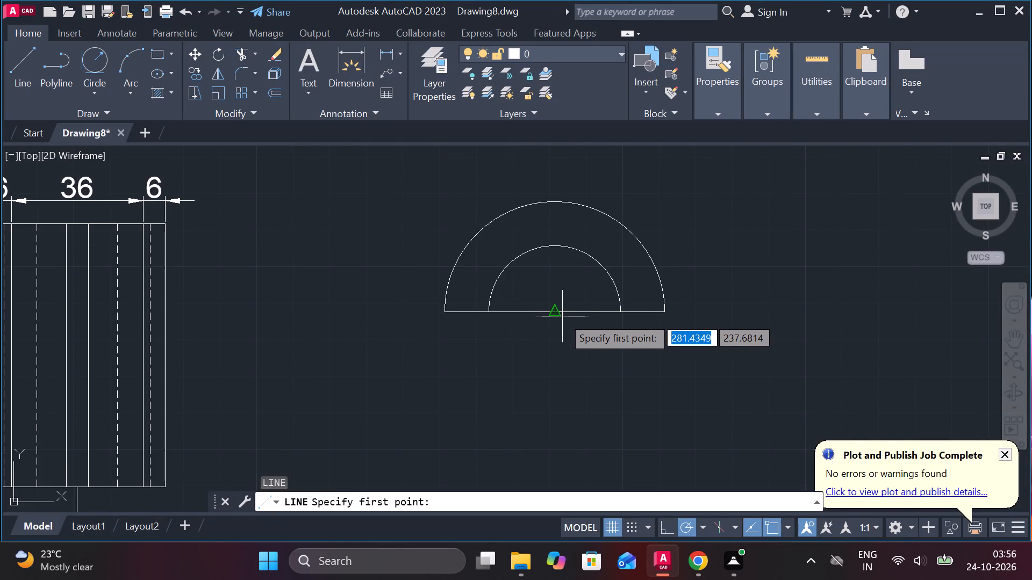
left_click(560, 314)
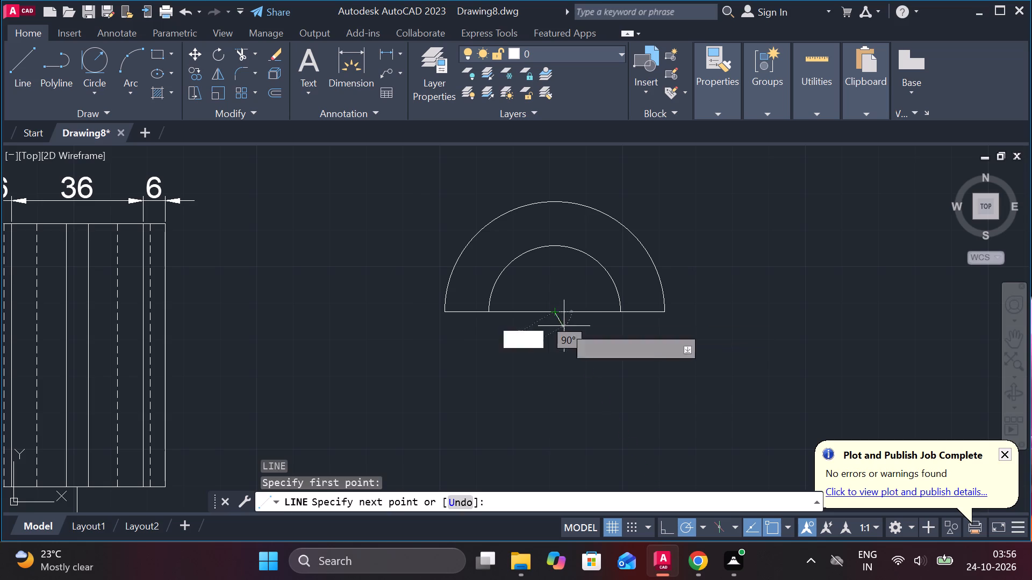
left_click(553, 448)
key("Escape")
left_click(556, 342)
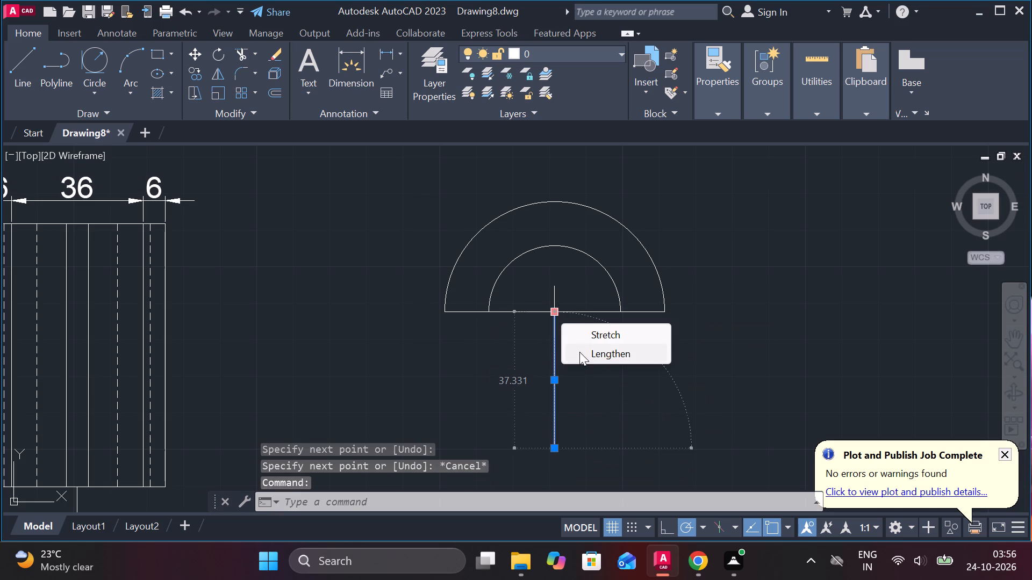
left_click(591, 358)
middle_click_drag(591, 358, 588, 453)
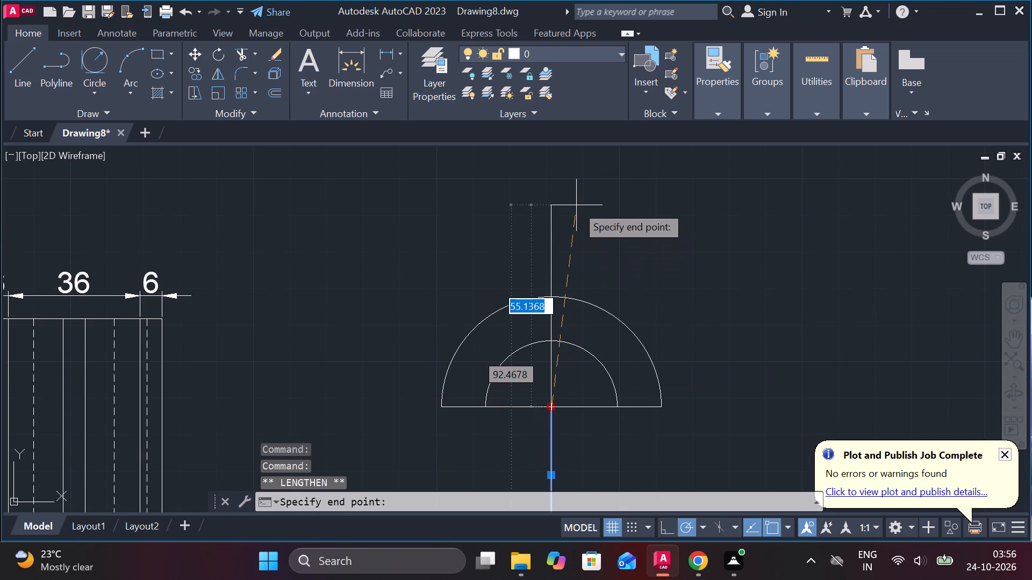
double_click(576, 205)
key("Escape")
Offset the vertical centre line of the semicircles by 33 to both sides.
middle_click_drag(618, 426, 613, 350)
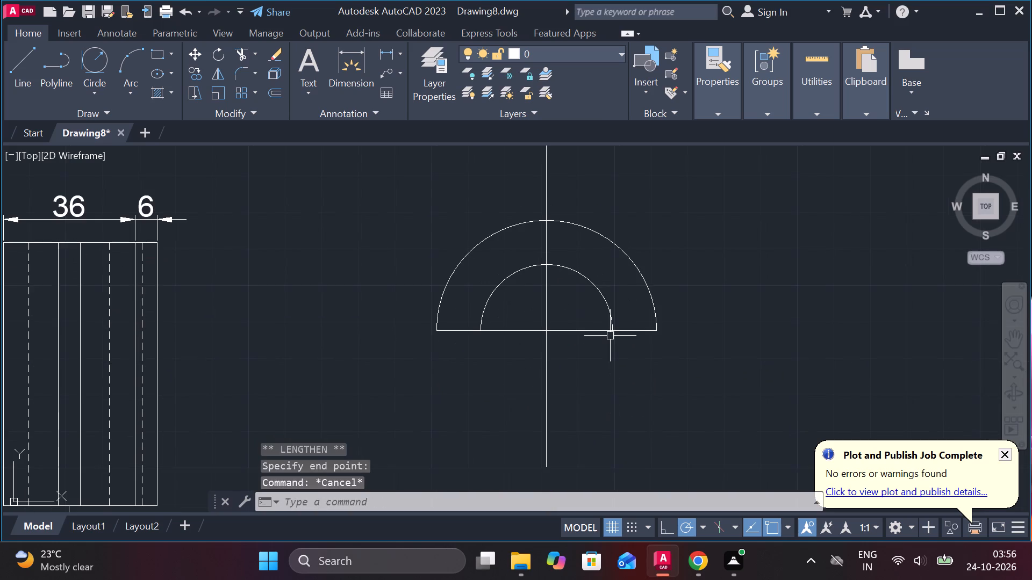
middle_click_drag(686, 382, 691, 361)
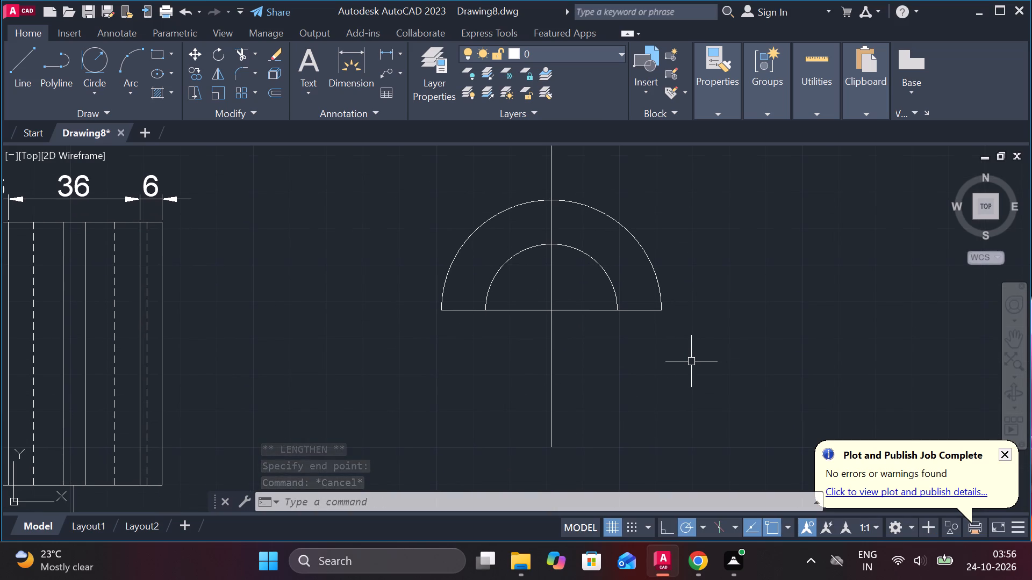
left_click(552, 349)
key("o")
key("Return")
key("Return")
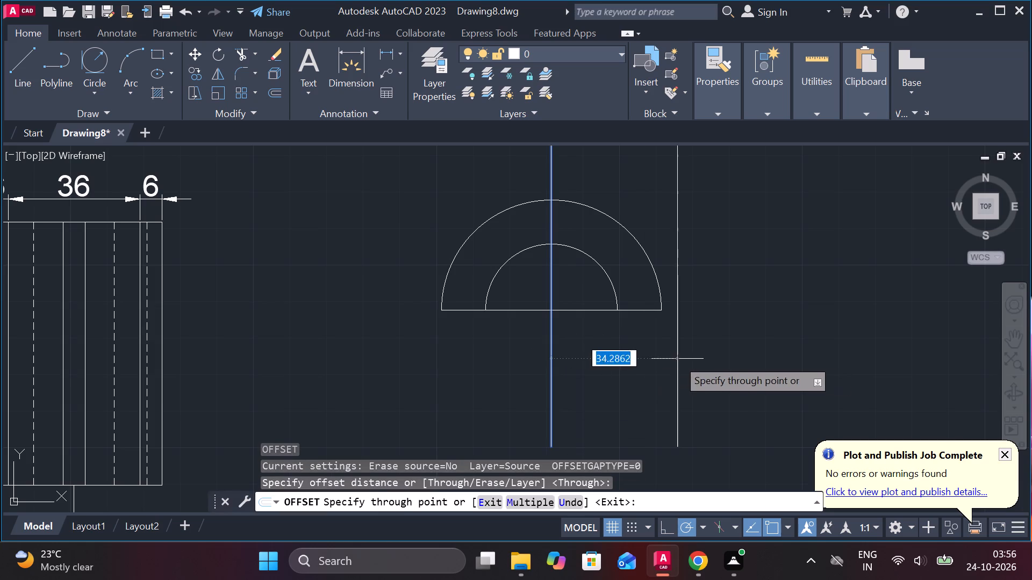
type("33")
key("space")
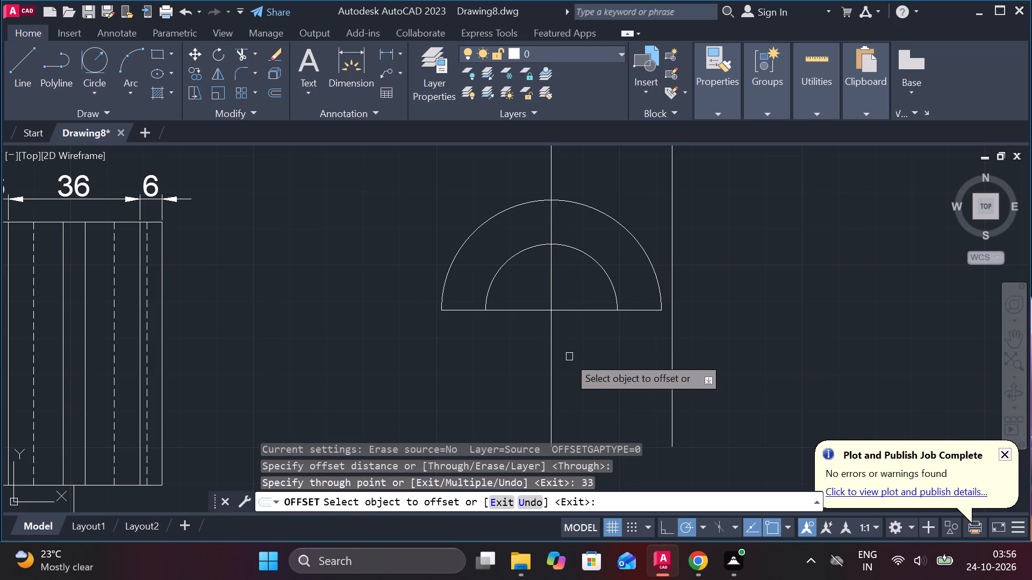
left_click(553, 354)
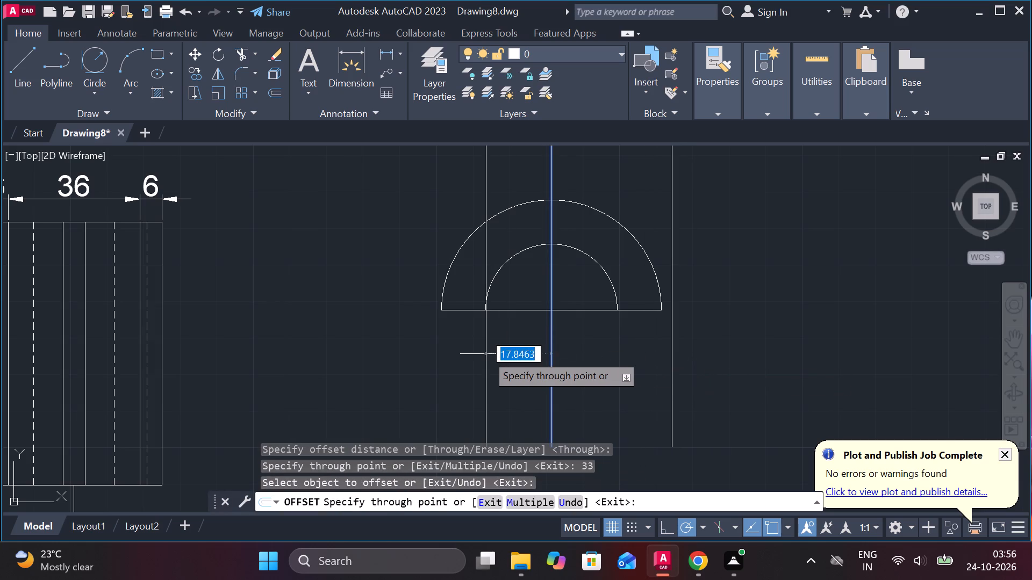
type("33")
key("Return")
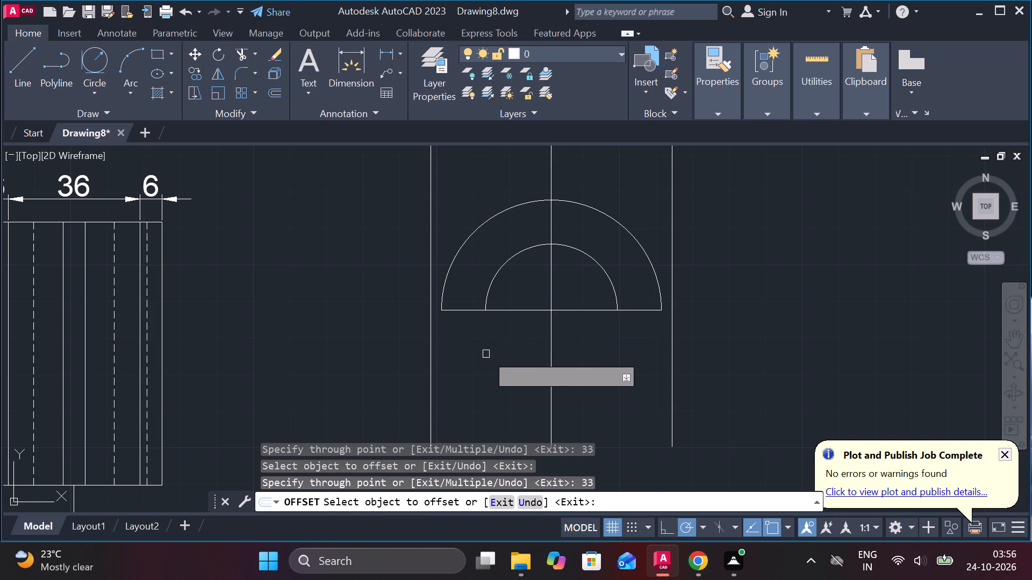
Offset the semicircles' horizontal base line 30 downward.
middle_click_drag(489, 363, 508, 357)
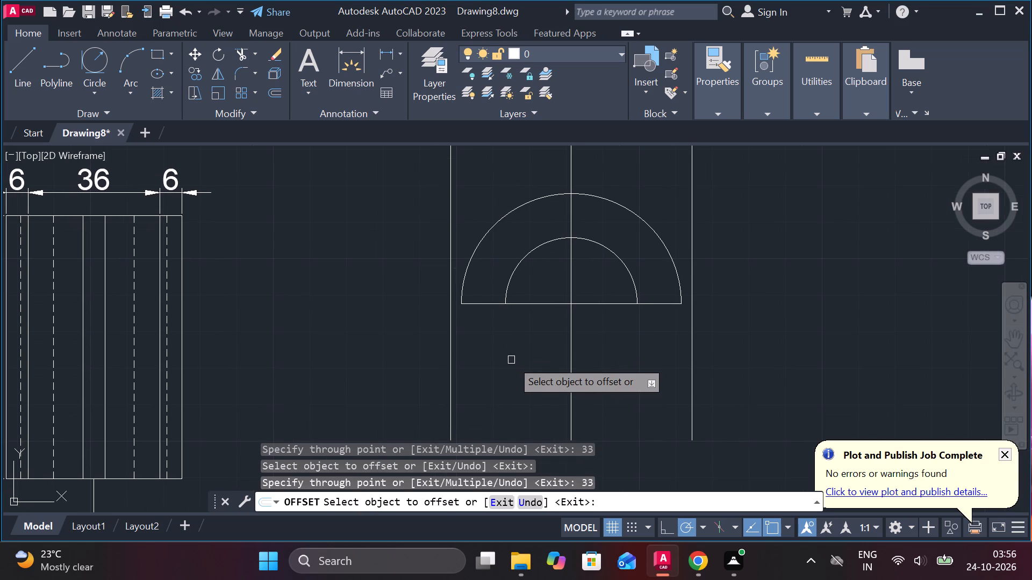
left_click(597, 305)
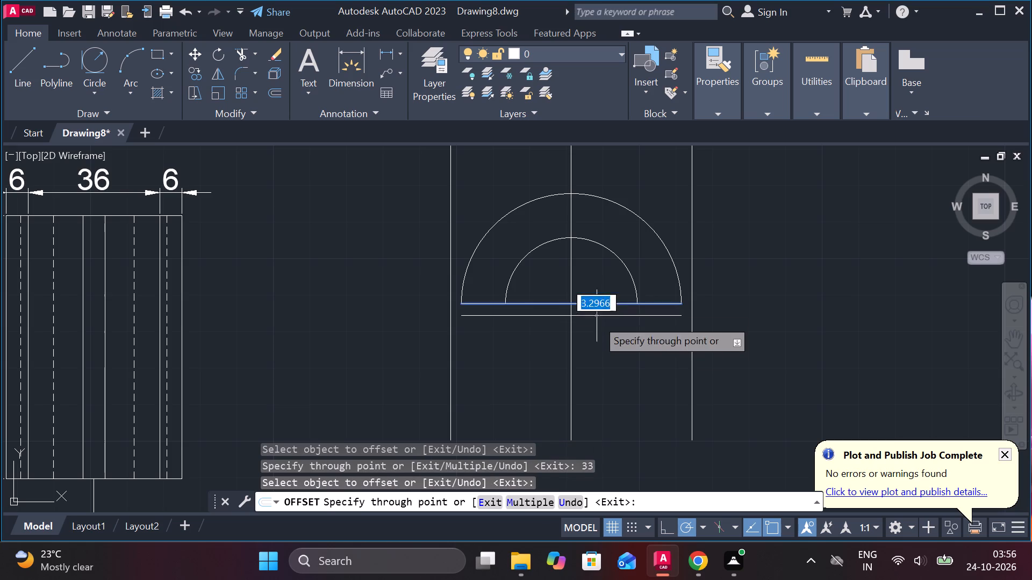
type("30")
key("Return")
Offset the vertical centre line by 24 to both sides.
middle_click_drag(604, 372, 584, 350)
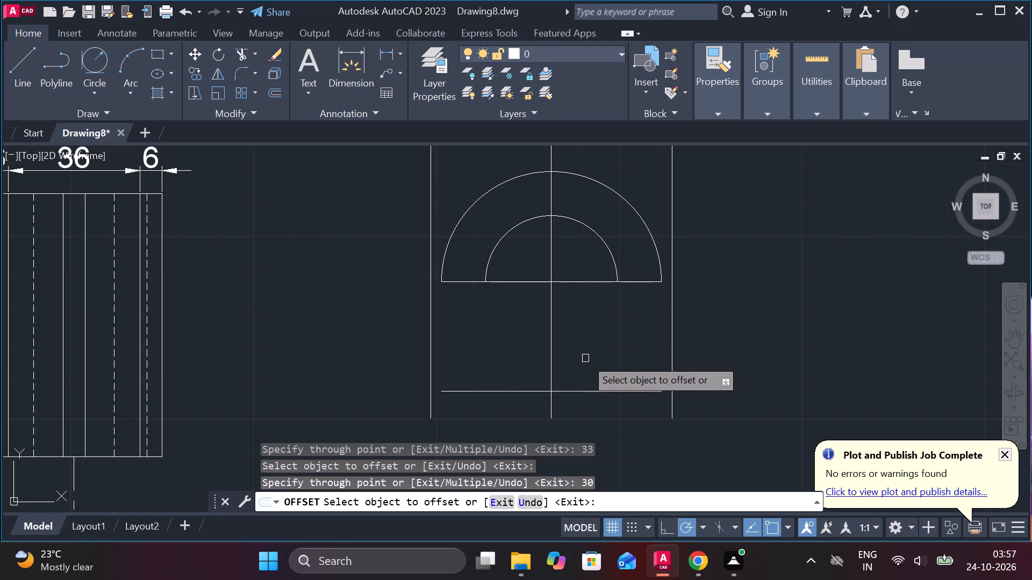
left_click(550, 332)
type("24")
key("space")
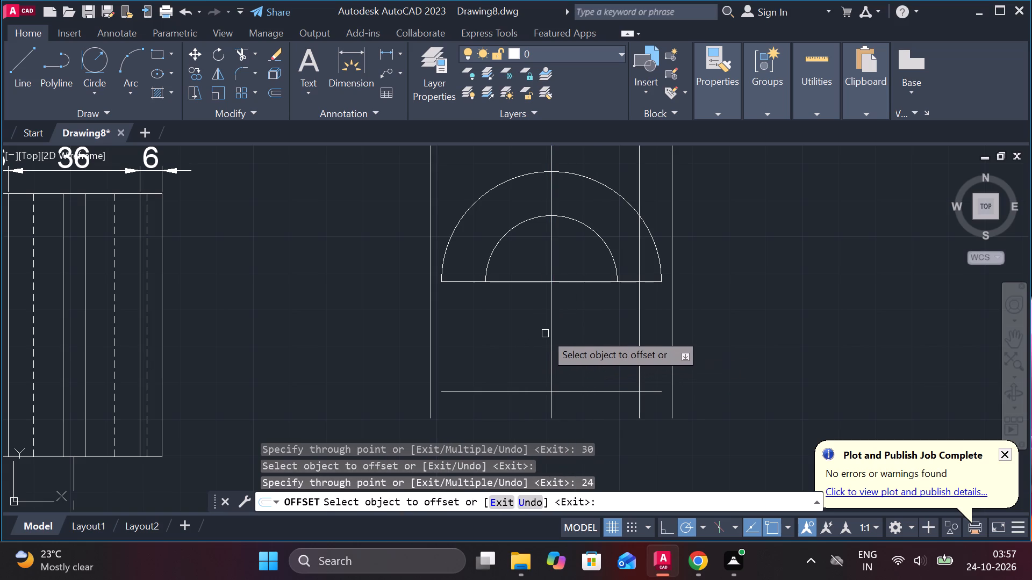
left_click(549, 328)
type("24")
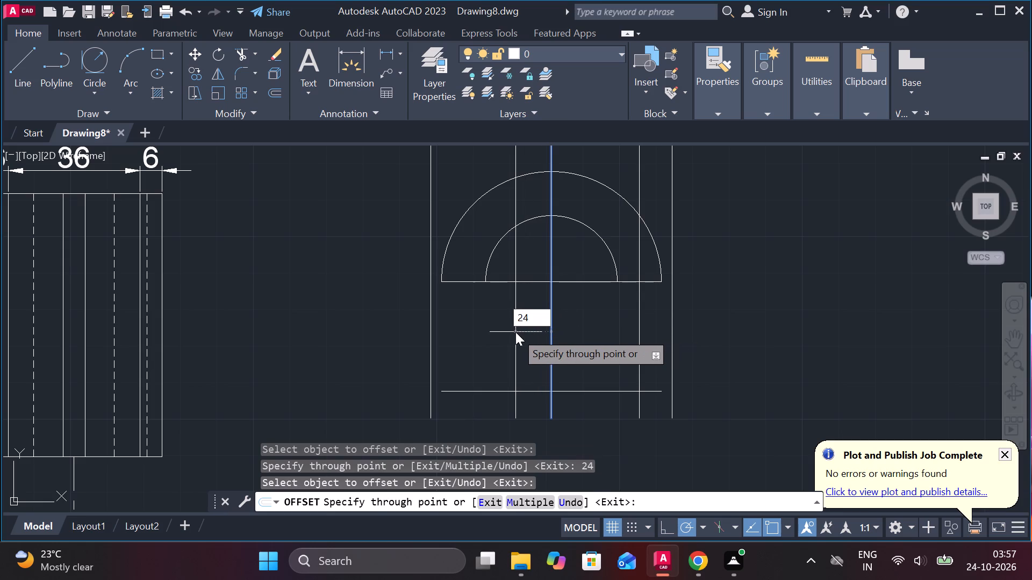
key("Return")
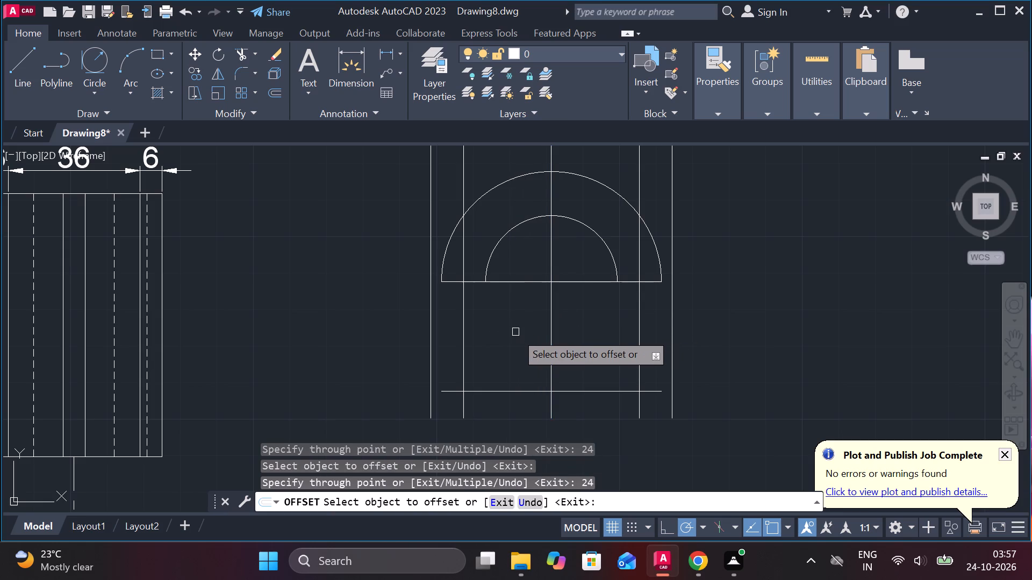
key("Escape")
key("Escape")
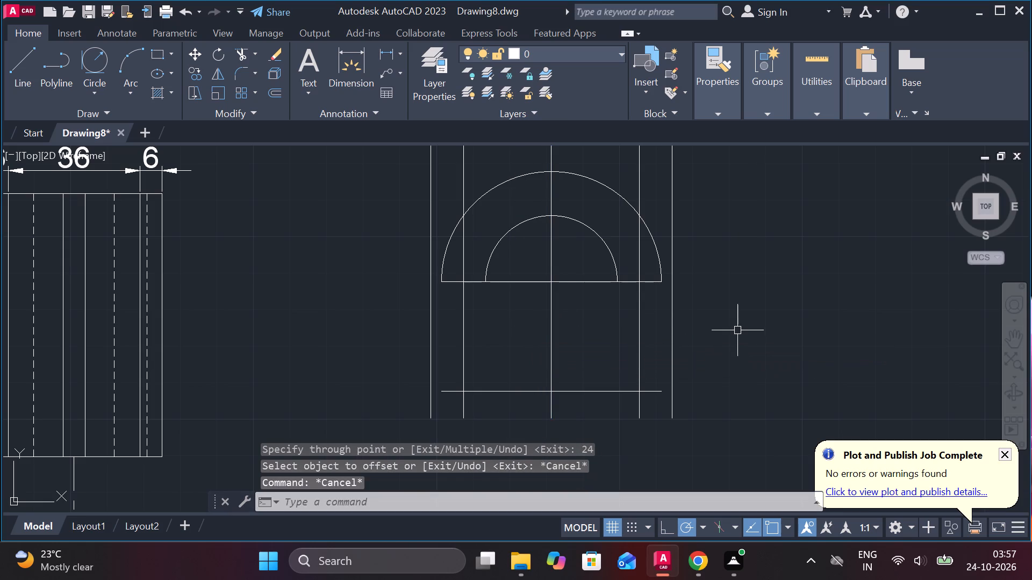
Trim the 24-offset lines inside the arch band, the left one's lower overhang, and the semicircles' base line except the two inner shoulders.
type("TR")
key("space")
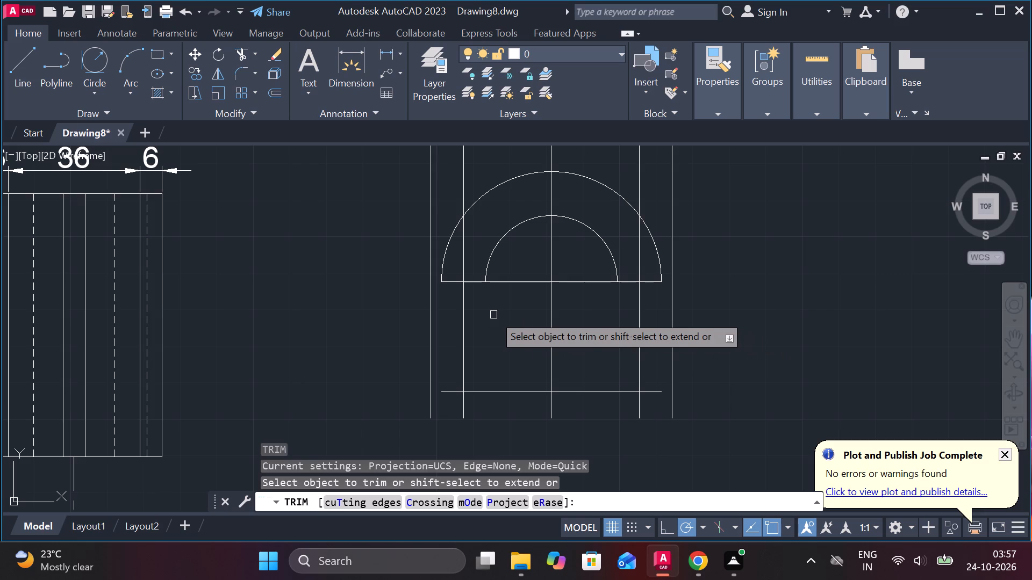
left_click(464, 266)
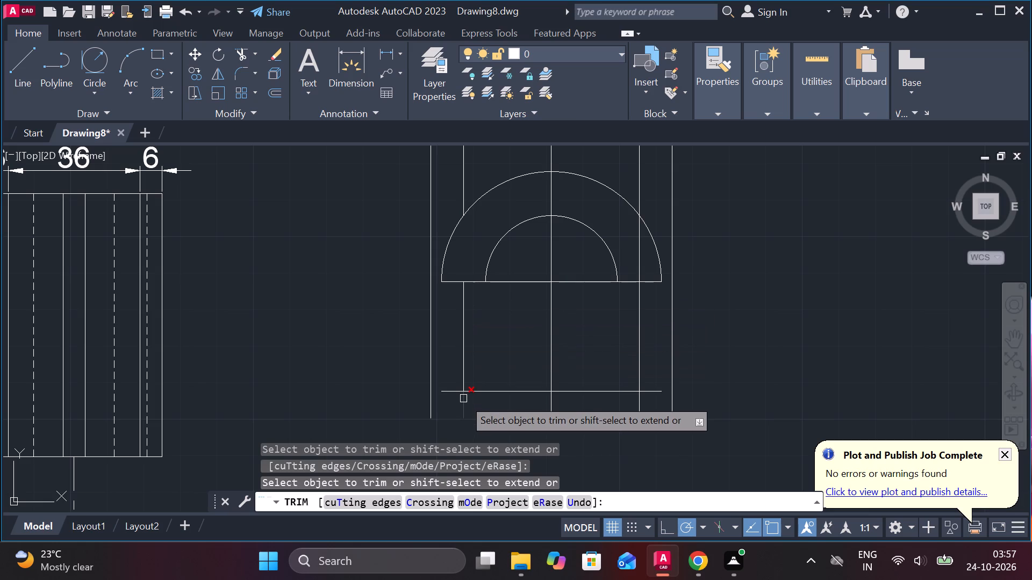
left_click(463, 398)
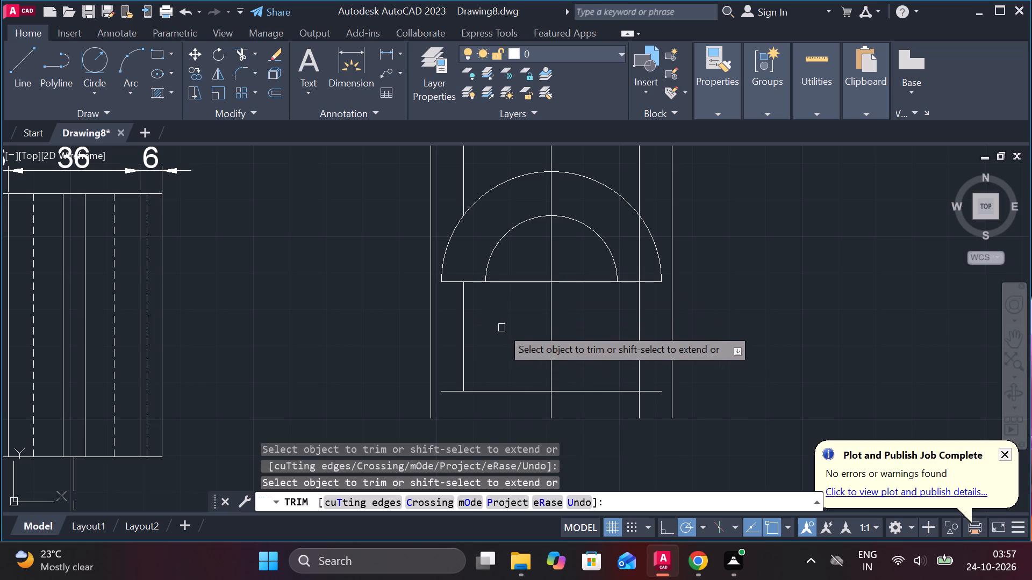
left_click(498, 280)
left_click(566, 281)
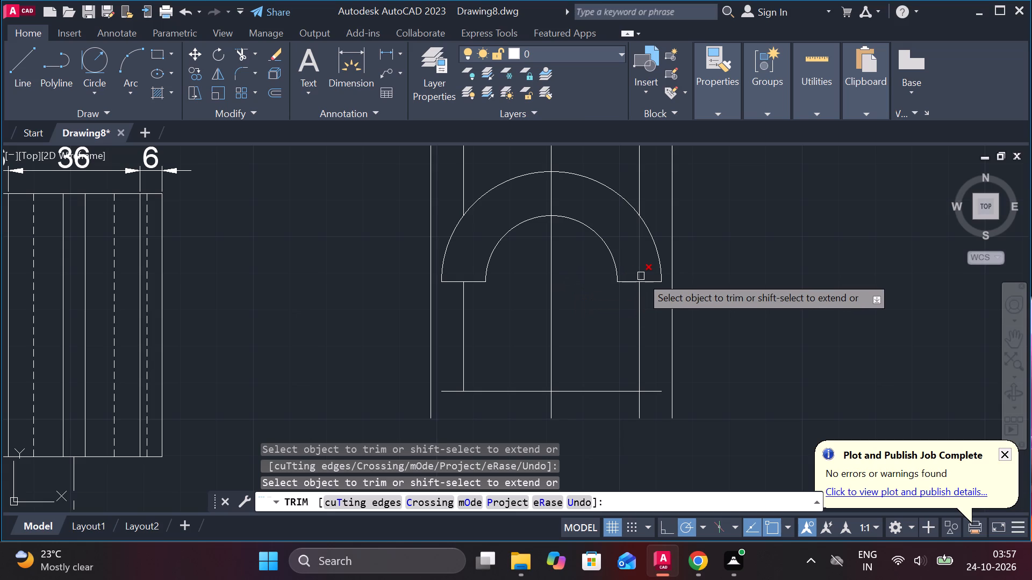
left_click(641, 276)
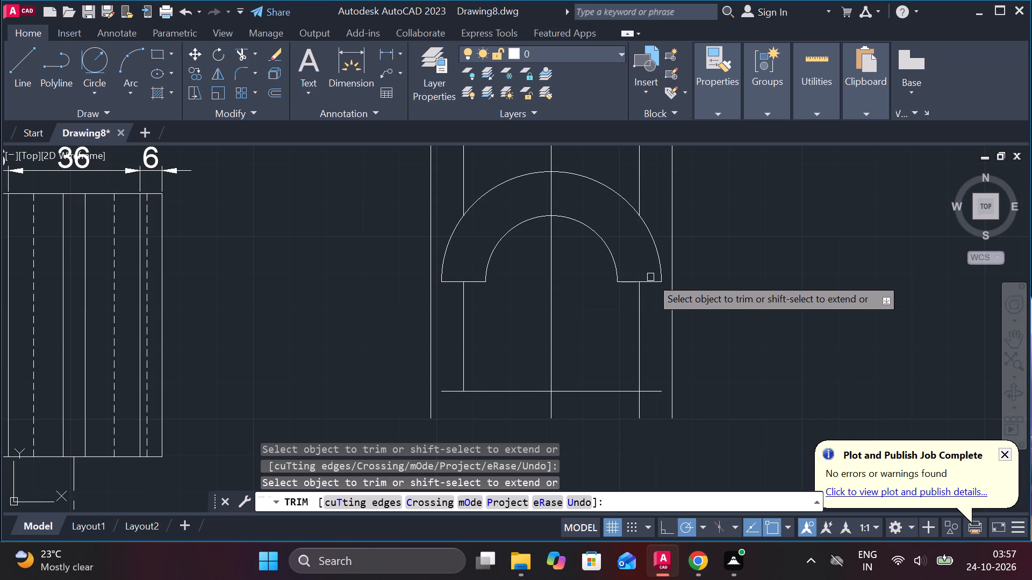
left_click(650, 283)
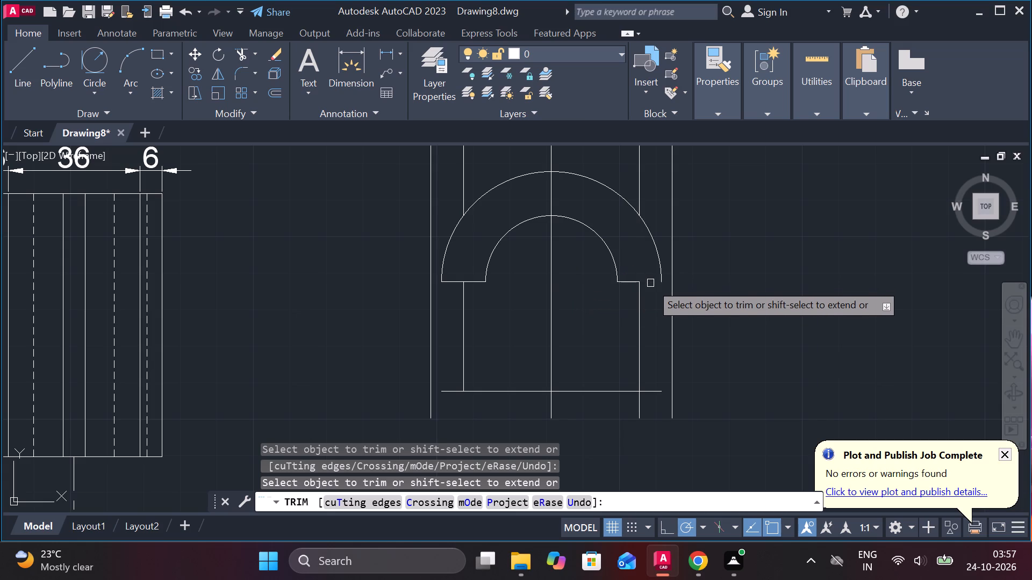
left_click(458, 285)
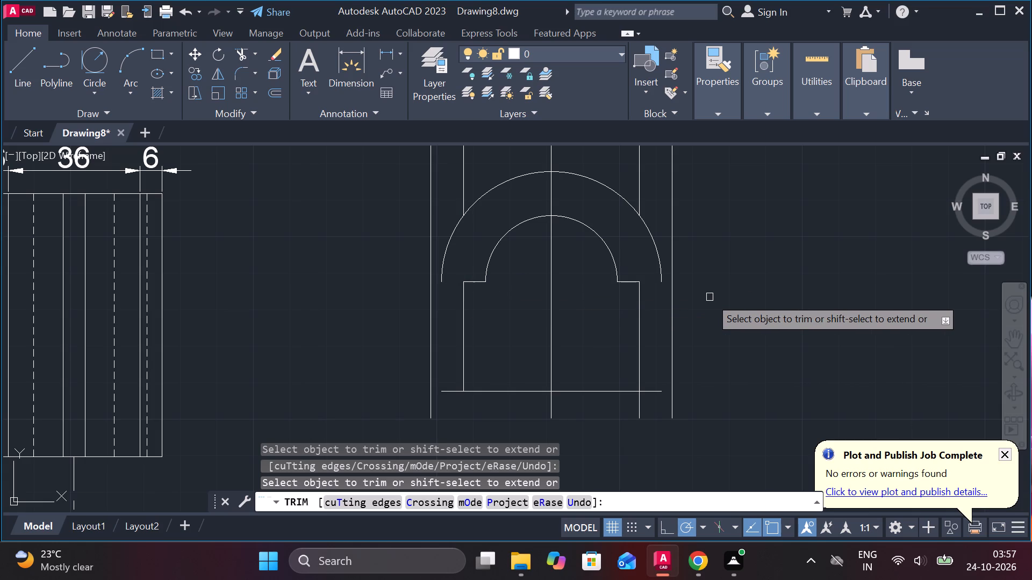
key("Escape")
Draw a short horizontal line outward from the outer arc's right end, crossing the right 33-offset vertical line.
key("l")
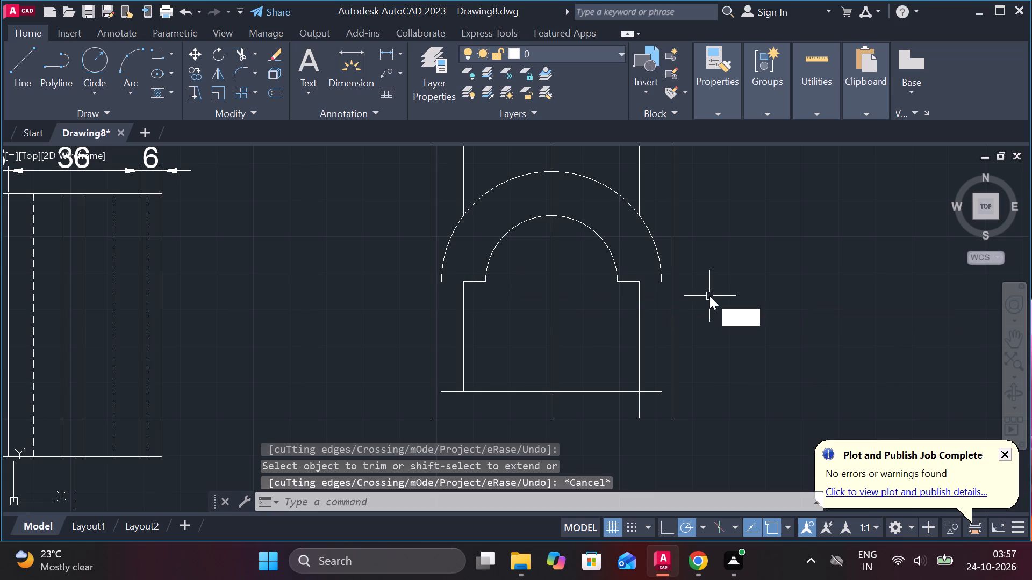
key("Return")
scroll(686, 285, "up", 2)
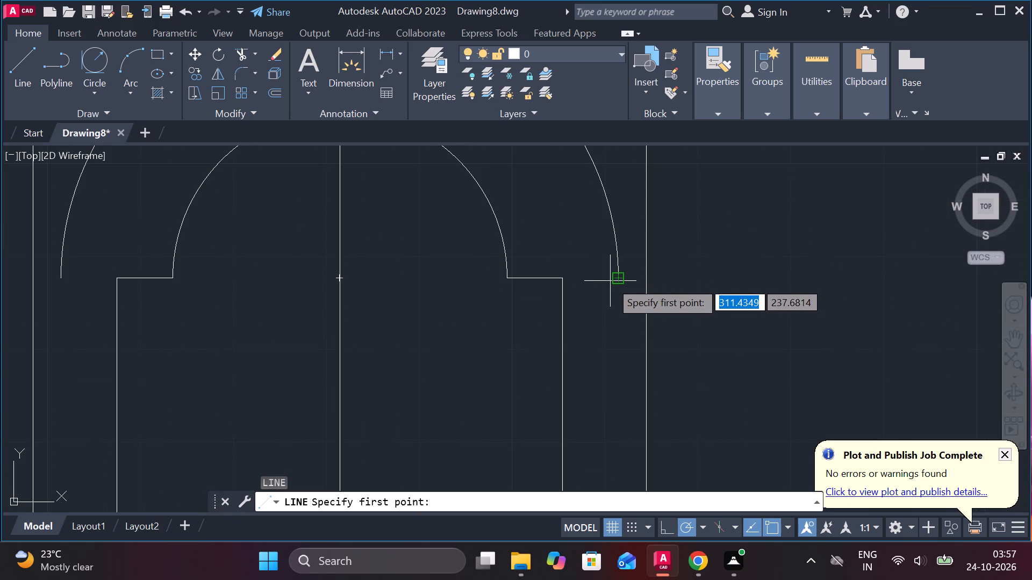
left_click(620, 281)
left_click(678, 281)
key("Escape")
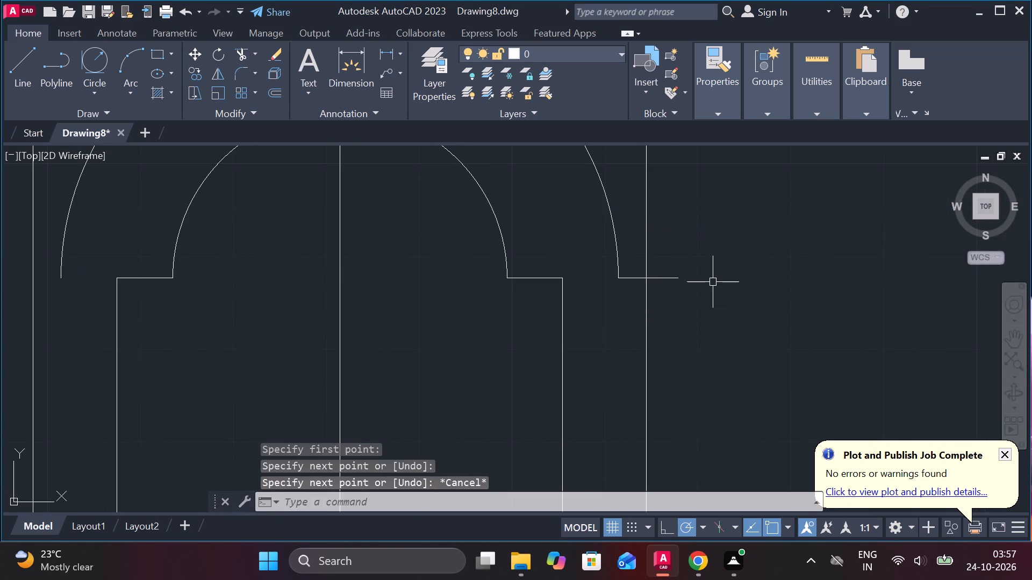
Trim the right shoulder line beyond the outer vertical line, and trim that vertical line above the shoulder.
type("TR")
key("space")
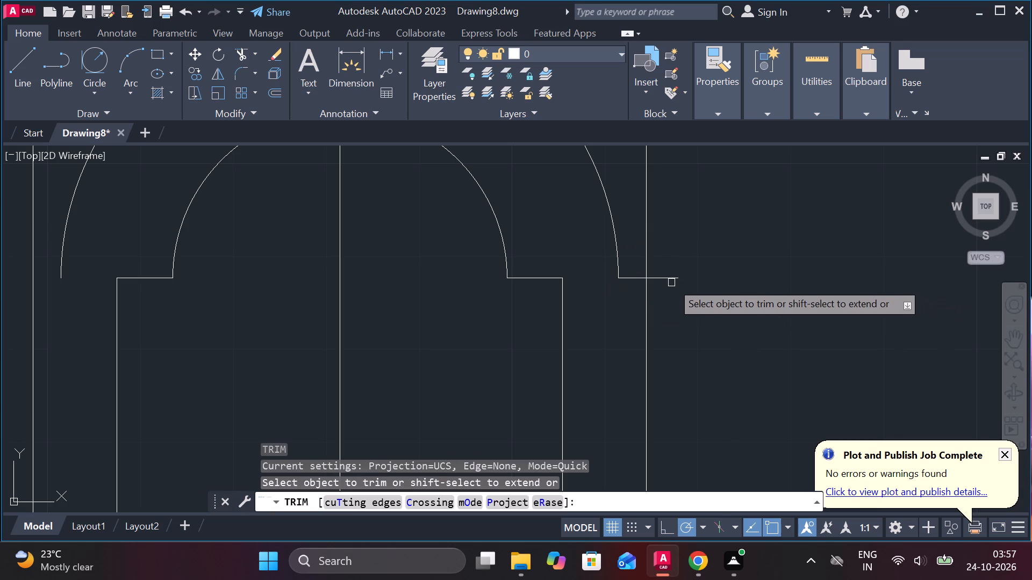
left_click(671, 281)
left_click(647, 247)
scroll(671, 265, "down", 3)
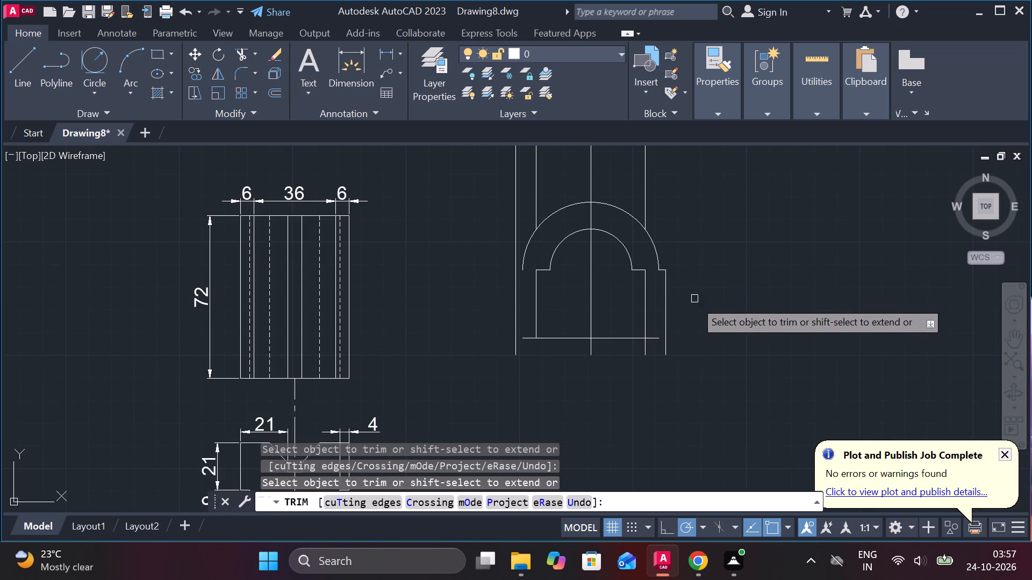
scroll(503, 278, "up", 1)
key("Escape")
Draw a short horizontal line outward from the outer arc's left end, crossing the left 33-offset vertical line.
key("l")
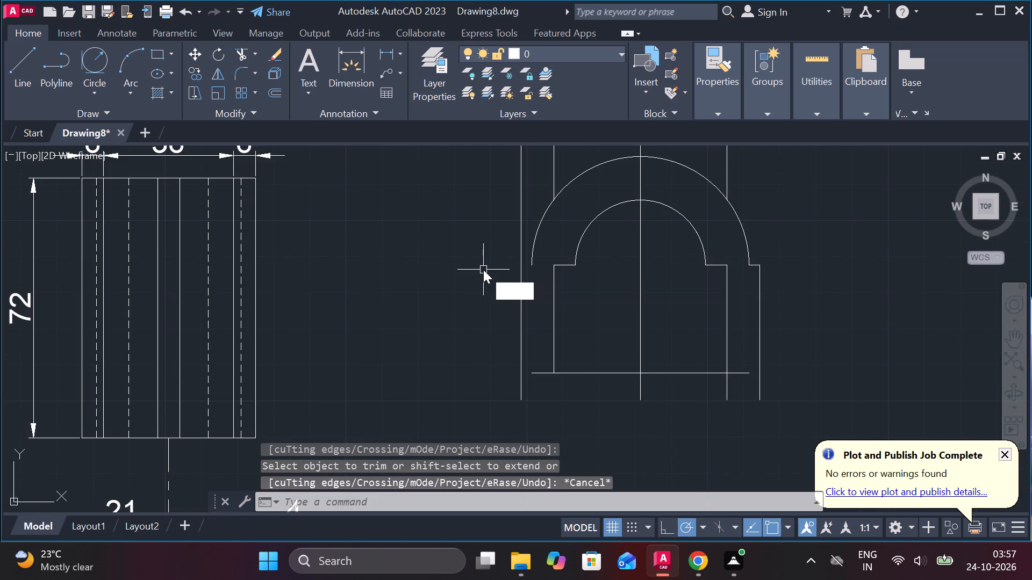
key("Return")
scroll(531, 269, "up", 3)
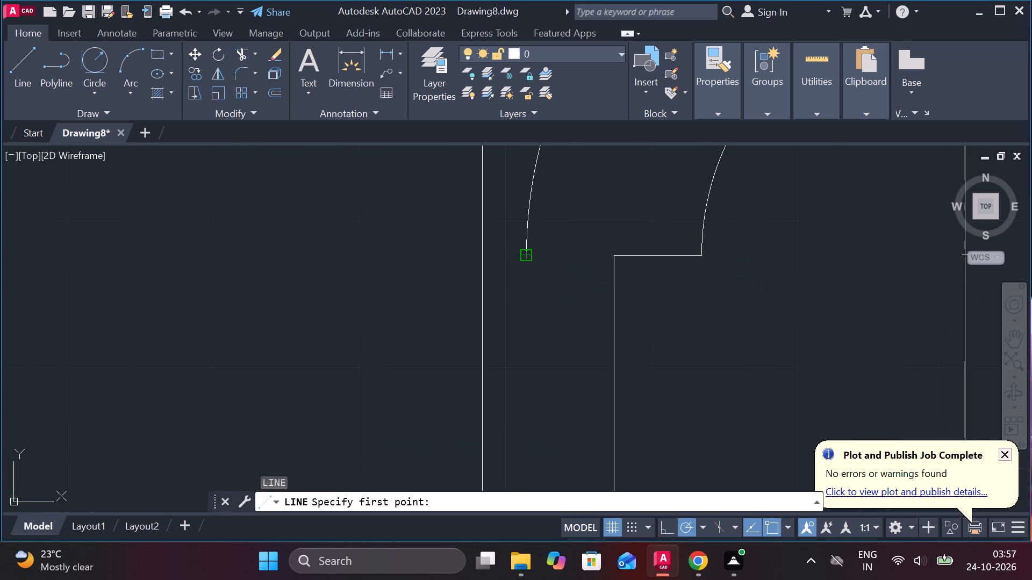
left_click(521, 257)
left_click_drag(521, 257, 516, 257)
left_click(407, 258)
key("Escape")
Trim the left shoulder line beyond the outer vertical line, and trim that vertical line above the shoulder.
type("TR")
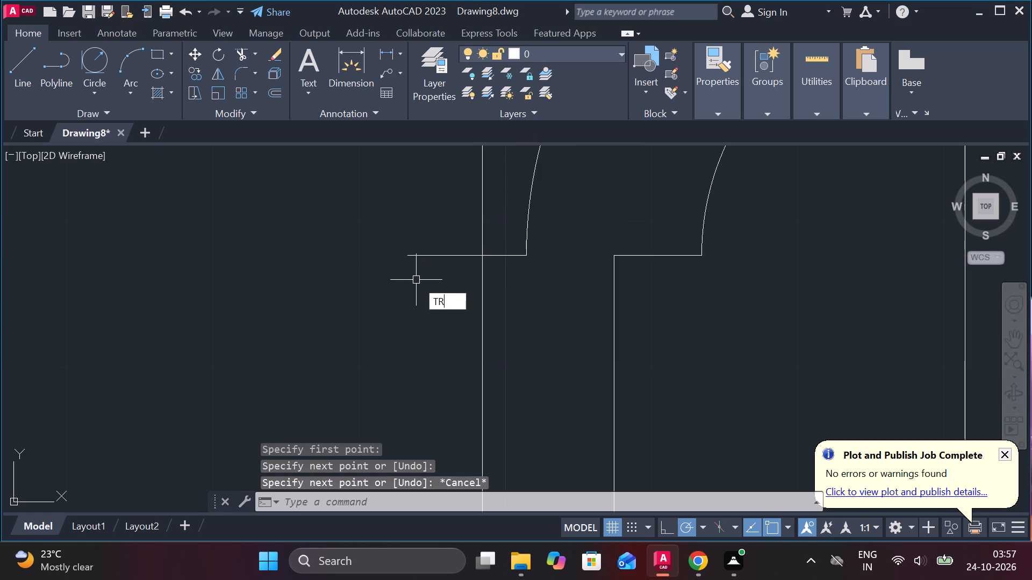
key("space")
left_click(455, 257)
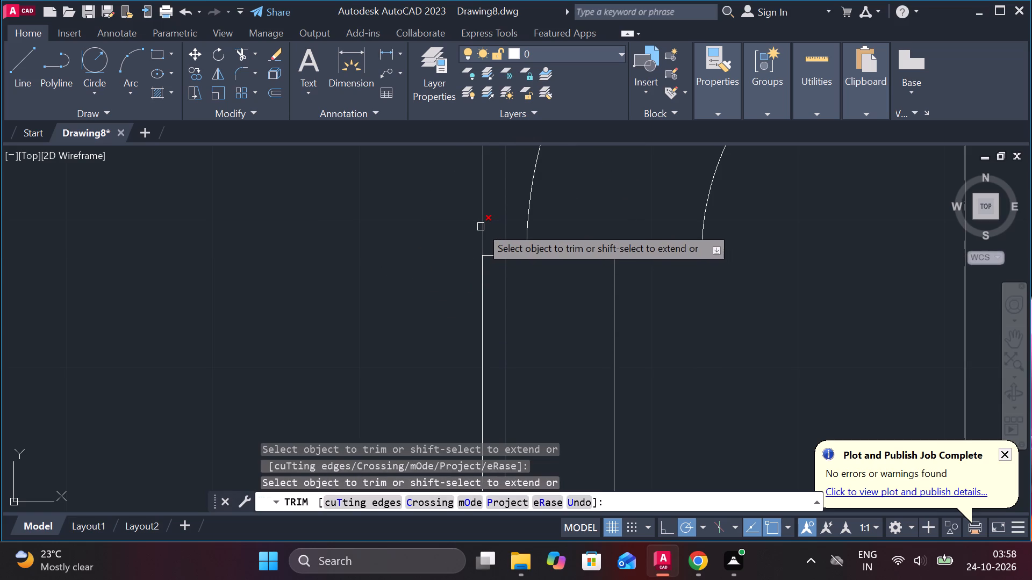
left_click(481, 227)
scroll(481, 227, "down", 2)
scroll(394, 306, "down", 1)
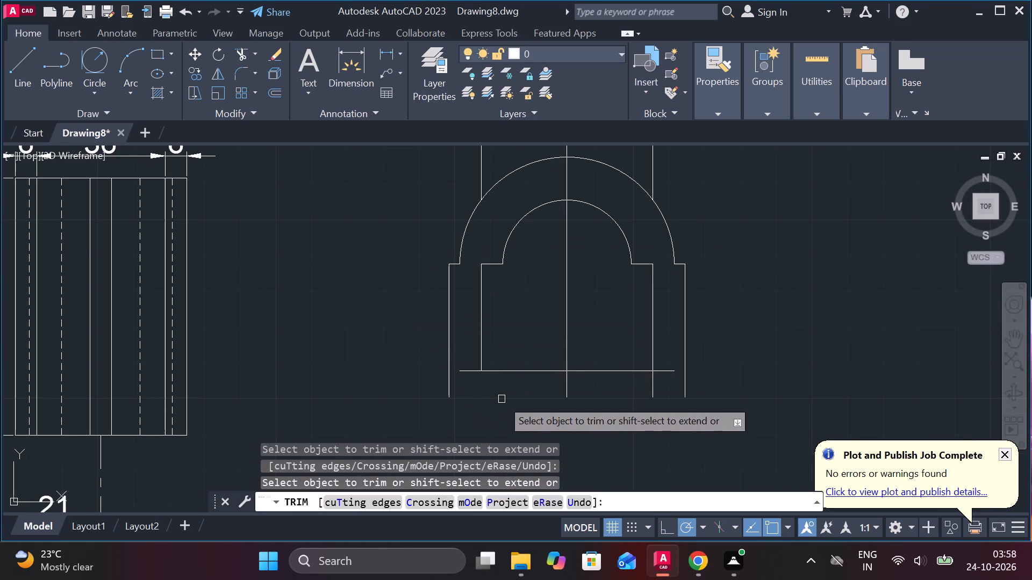
middle_click_drag(501, 399, 520, 360)
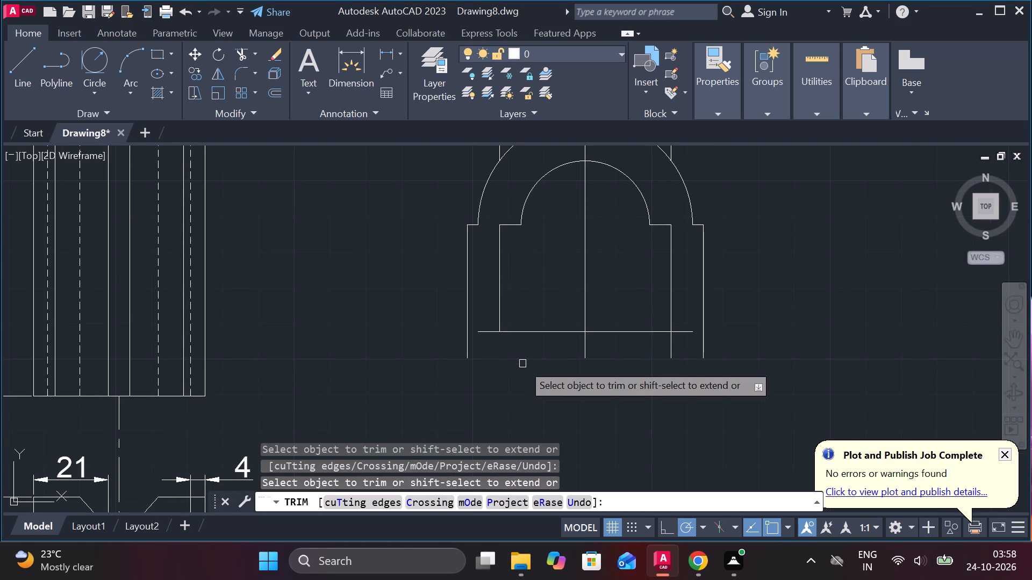
key("Escape")
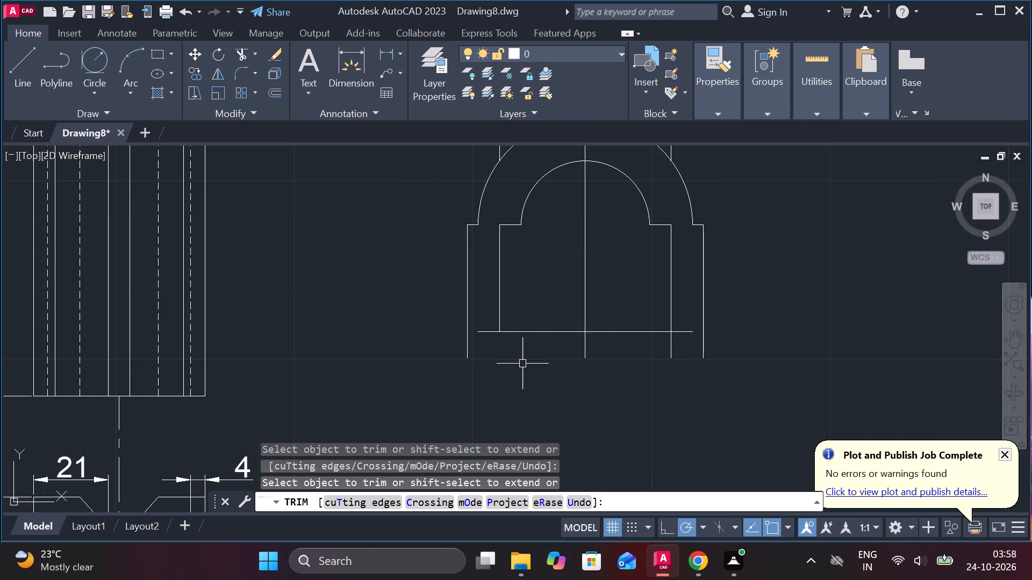
Extend both ends of the lower horizontal line to the outer vertical lines.
type("EX")
key("space")
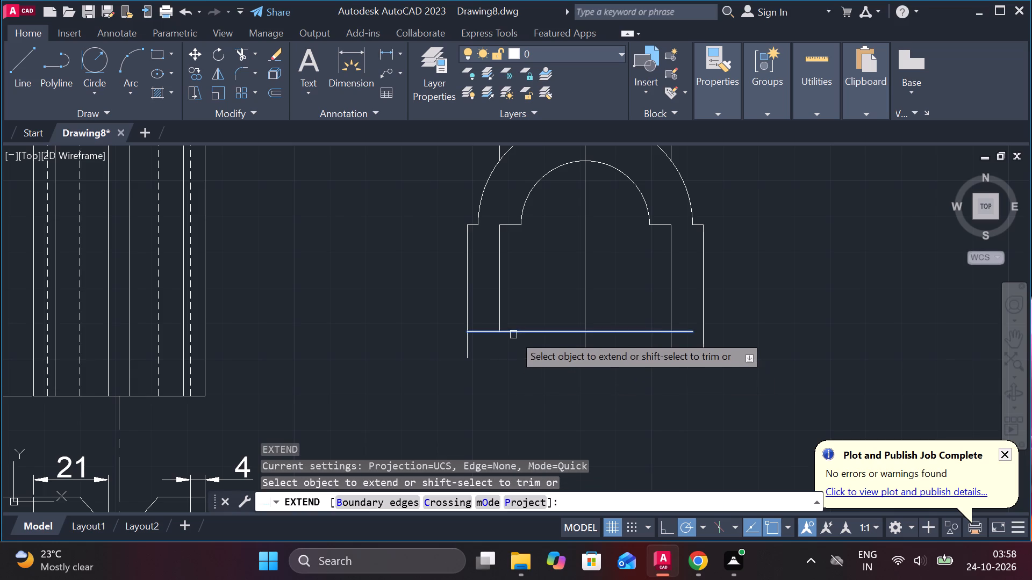
left_click(516, 330)
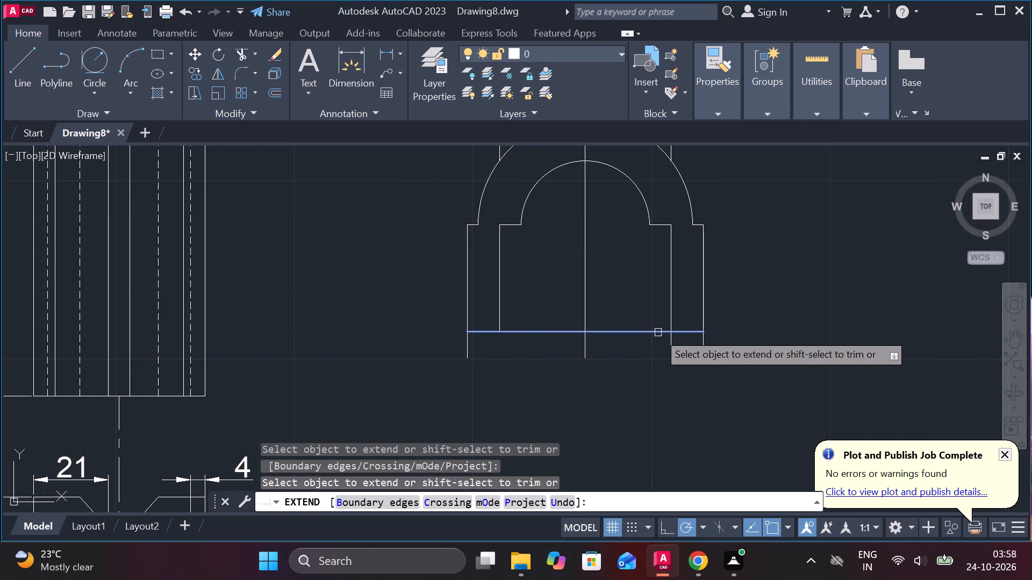
left_click(658, 332)
key("Escape")
Trim the vertical lines that project below the bottom horizontal line, leaving the centre line untouched.
type("TR")
key("space")
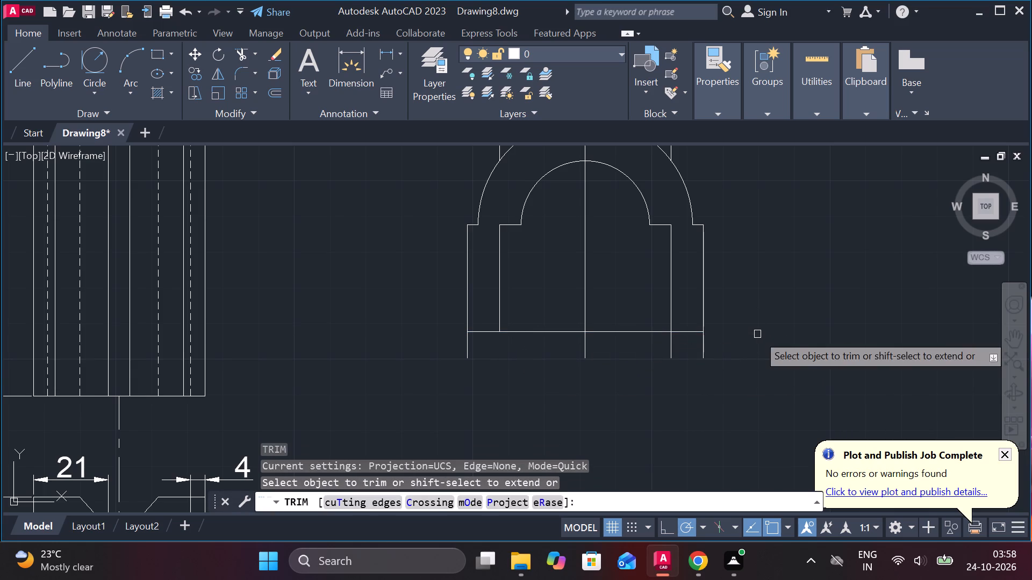
left_click_drag(756, 334, 656, 344)
left_click_drag(516, 351, 514, 351)
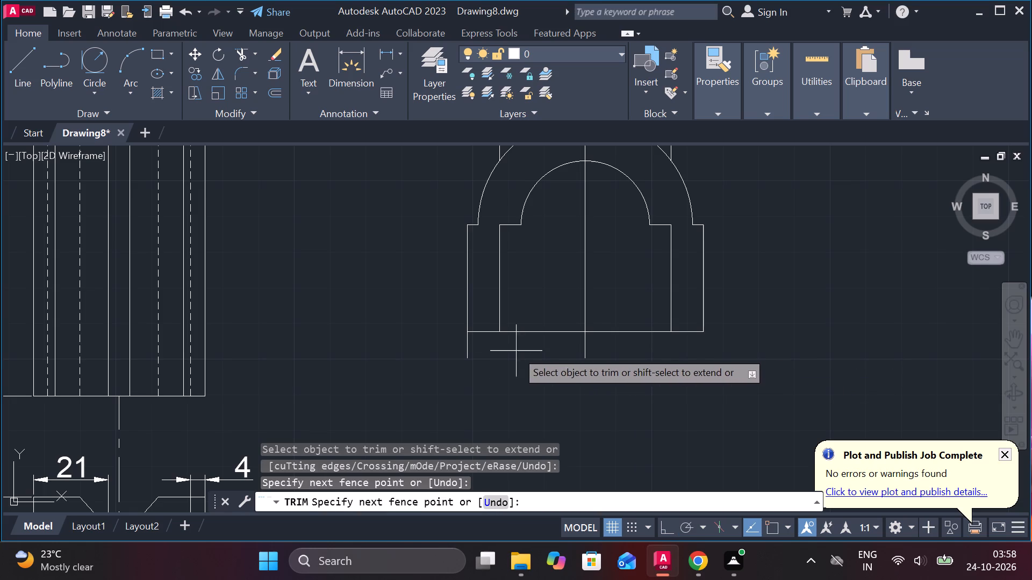
left_click_drag(514, 351, 417, 347)
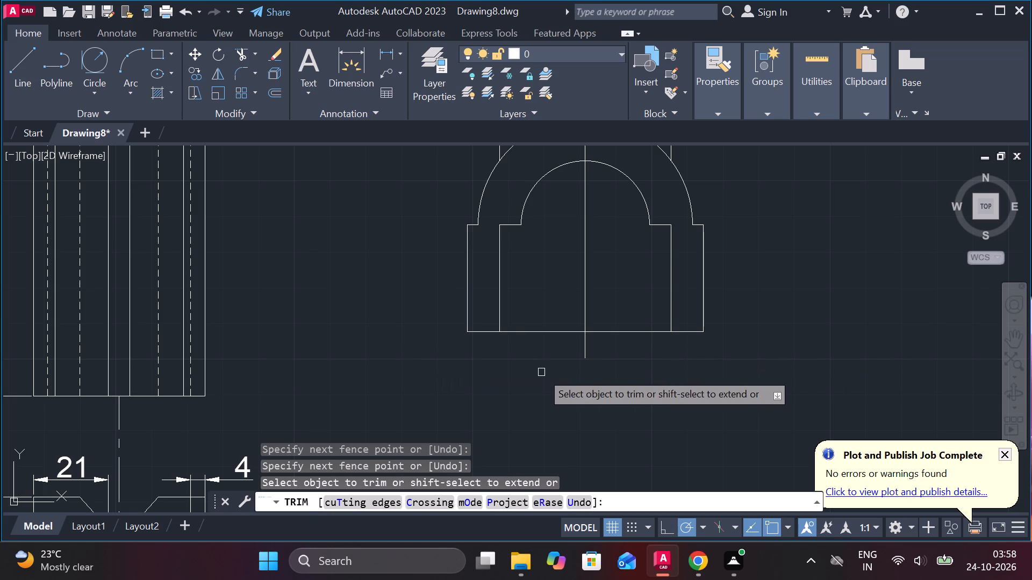
middle_click_drag(541, 372, 561, 425)
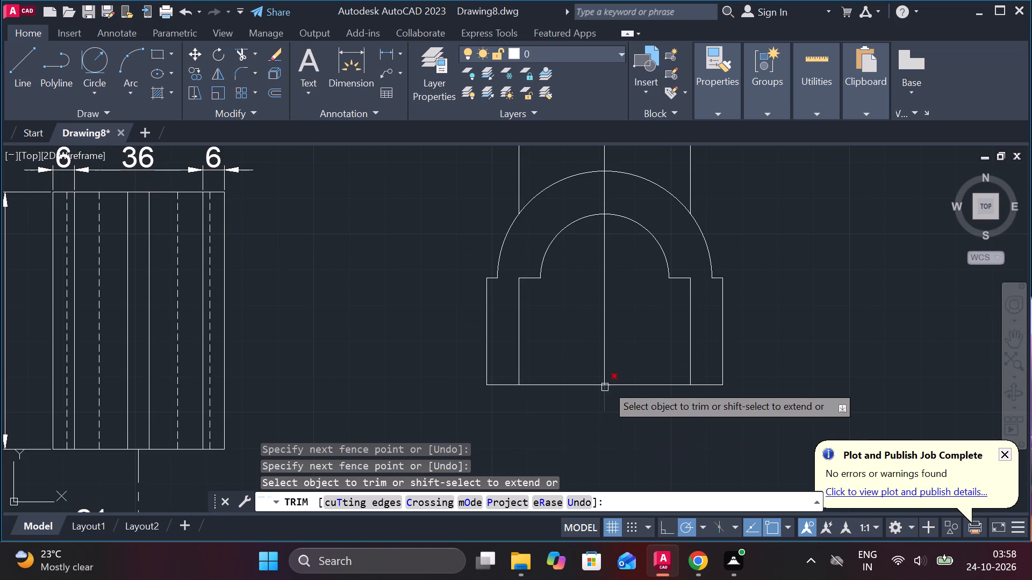
middle_click_drag(632, 339, 631, 388)
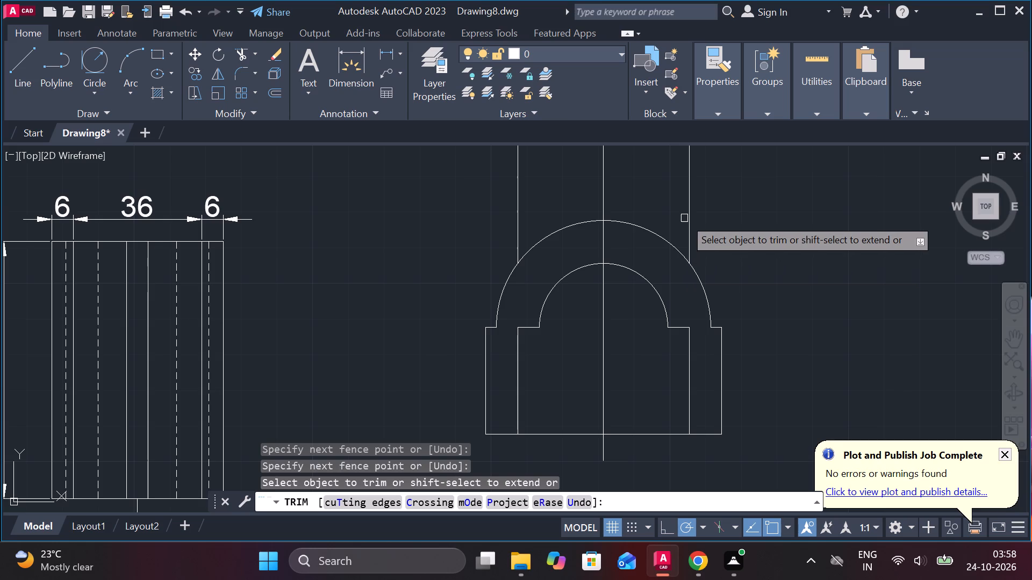
scroll(720, 234, "down", 1)
middle_click_drag(729, 237, 736, 305)
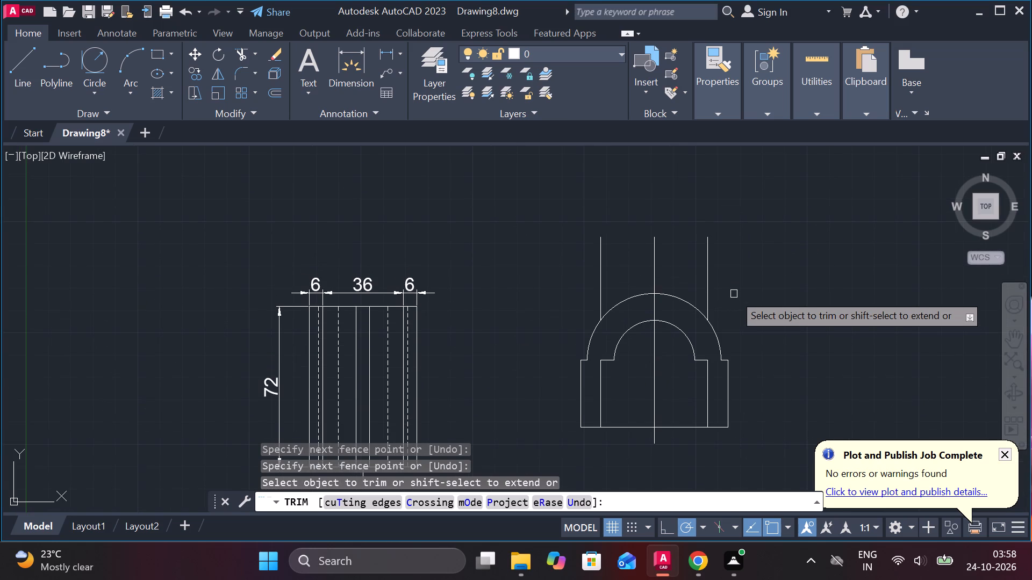
key("Escape")
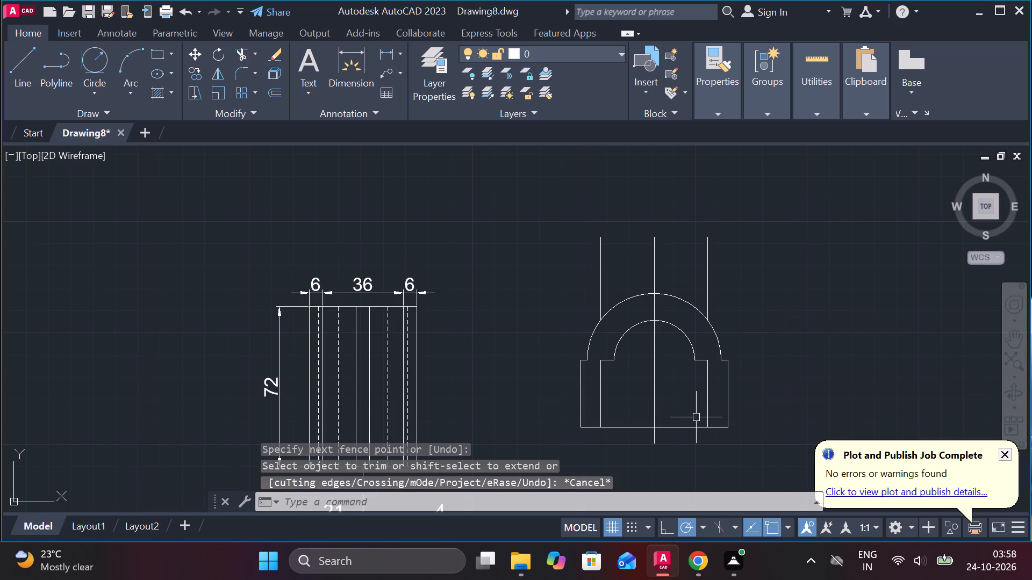
Offset the bottom horizontal line upward by 64.
left_click(683, 430)
key("o")
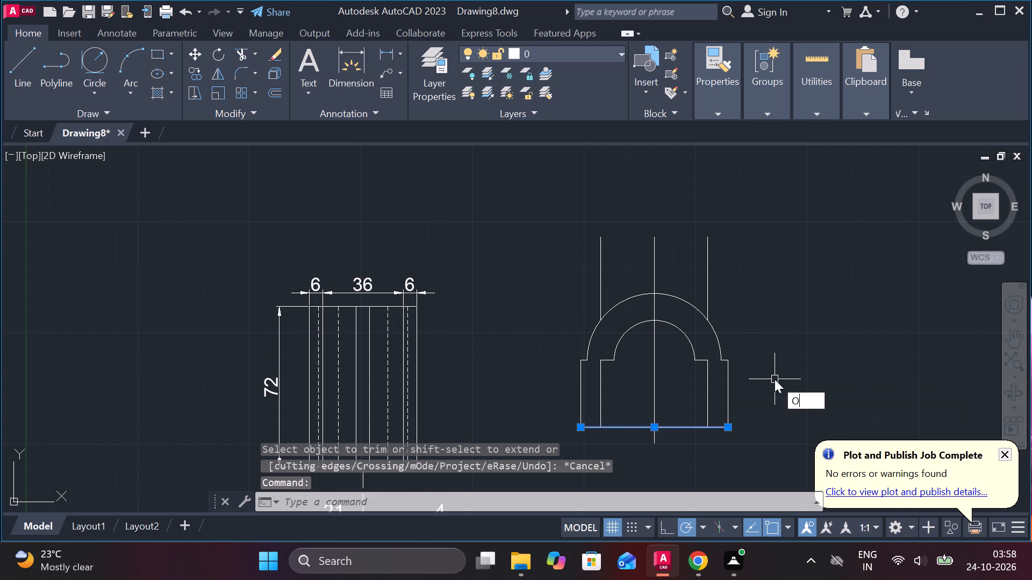
key("Return")
key("Return")
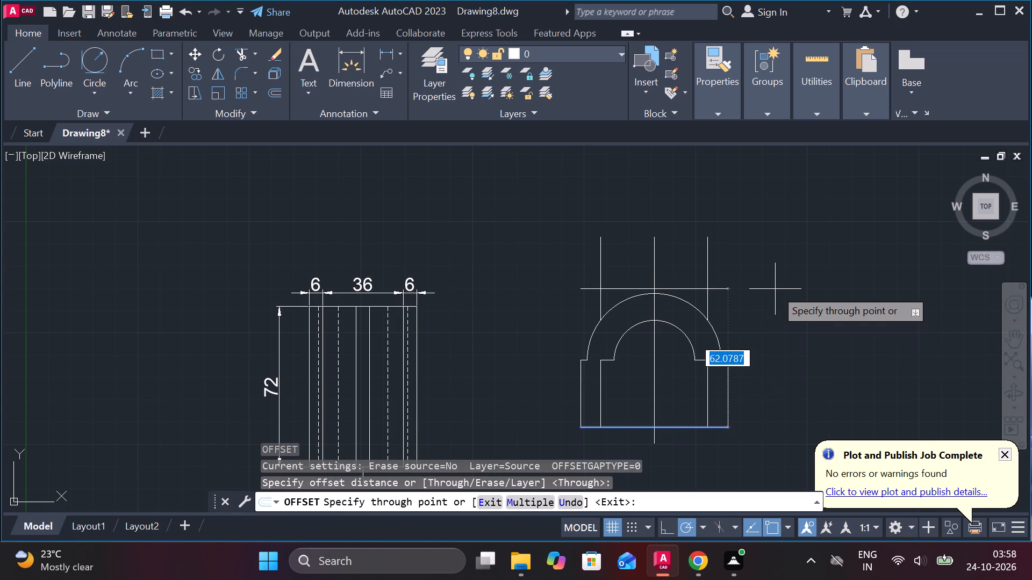
type("64")
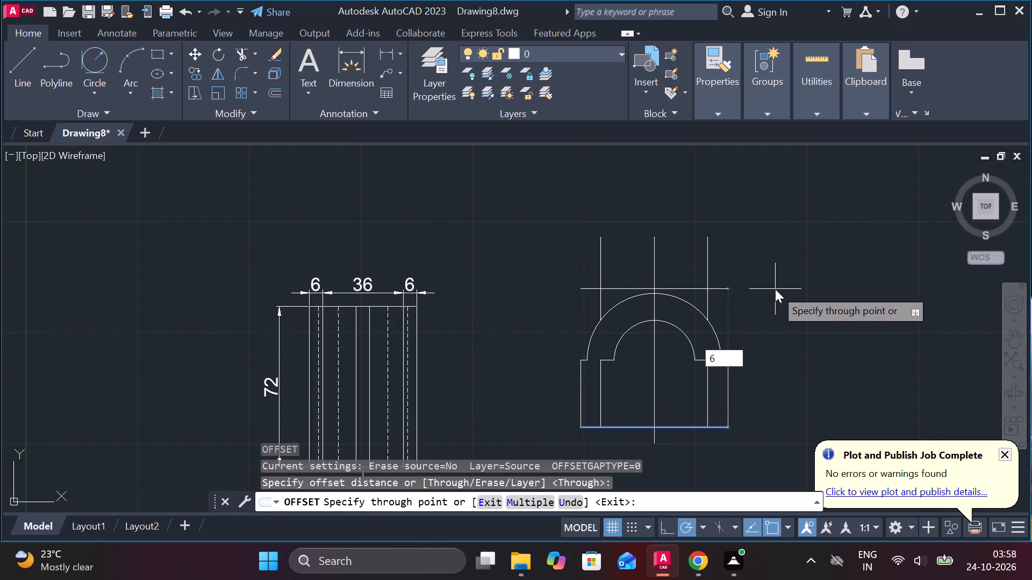
key("Return")
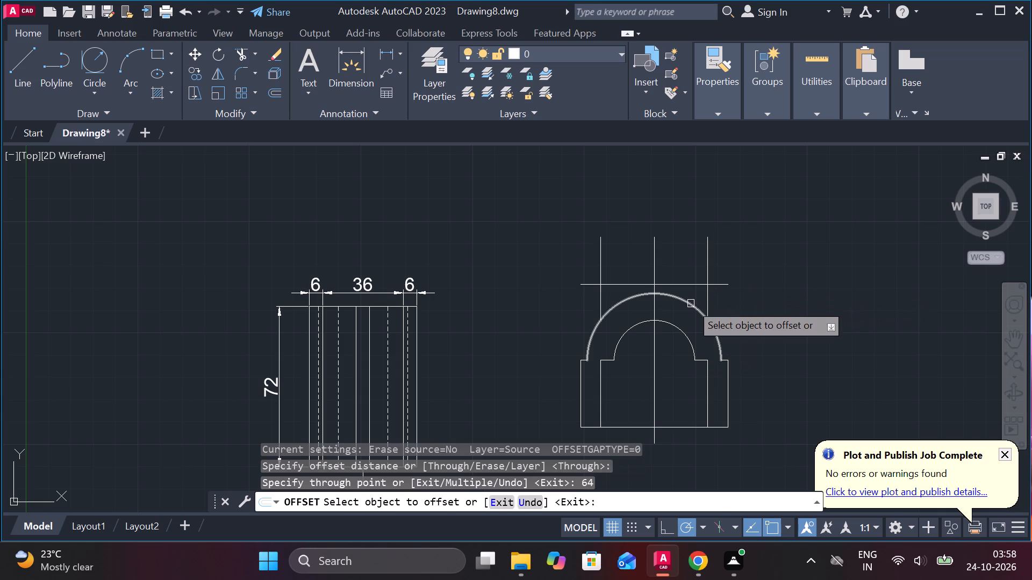
scroll(635, 334, "up", 2)
middle_click_drag(843, 287, 825, 287)
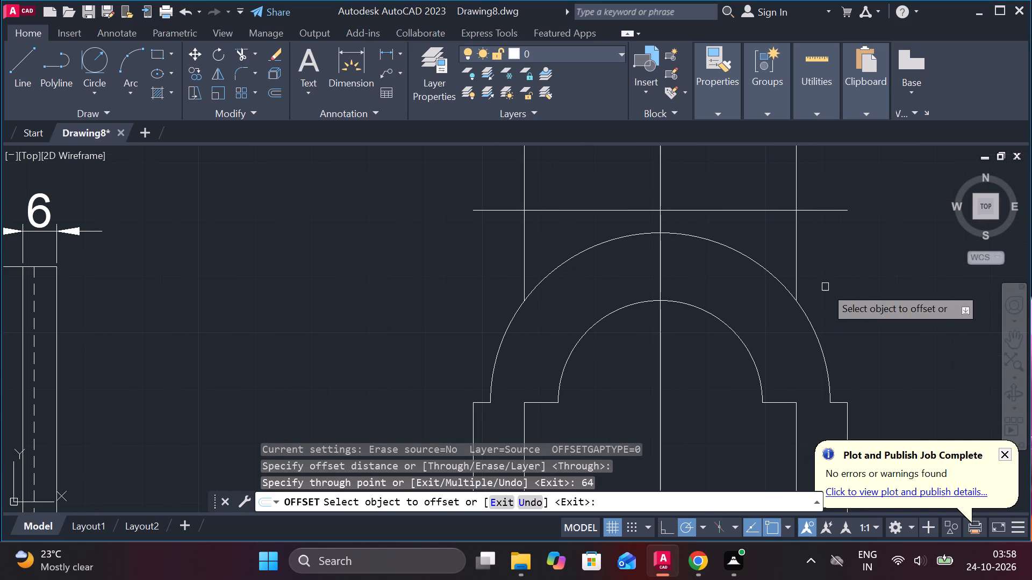
key("Escape")
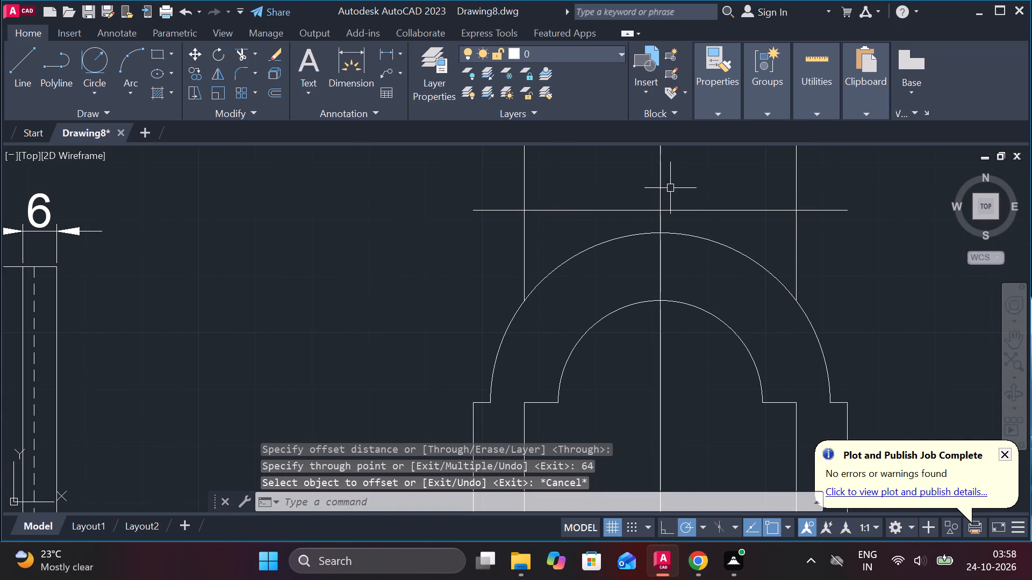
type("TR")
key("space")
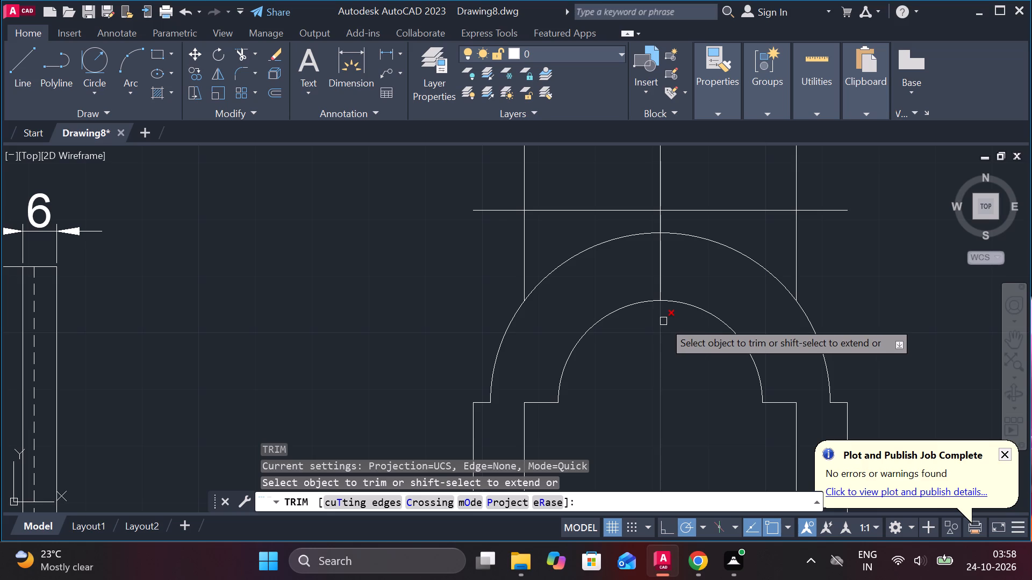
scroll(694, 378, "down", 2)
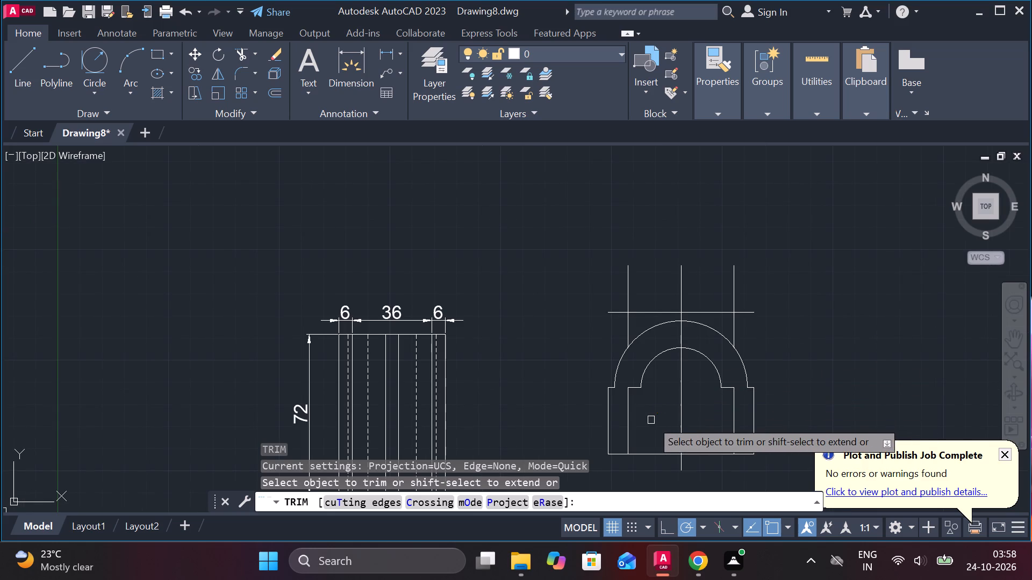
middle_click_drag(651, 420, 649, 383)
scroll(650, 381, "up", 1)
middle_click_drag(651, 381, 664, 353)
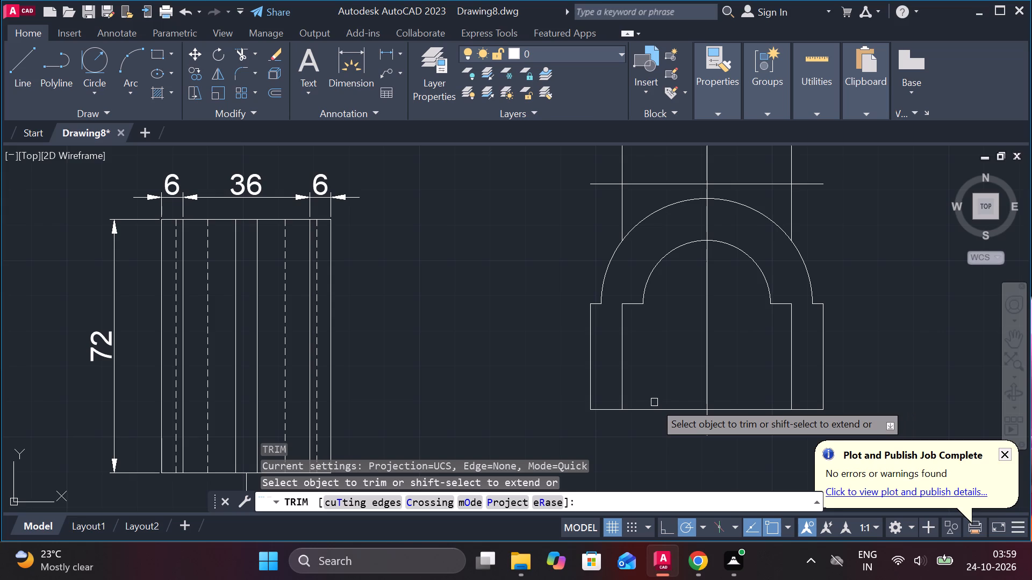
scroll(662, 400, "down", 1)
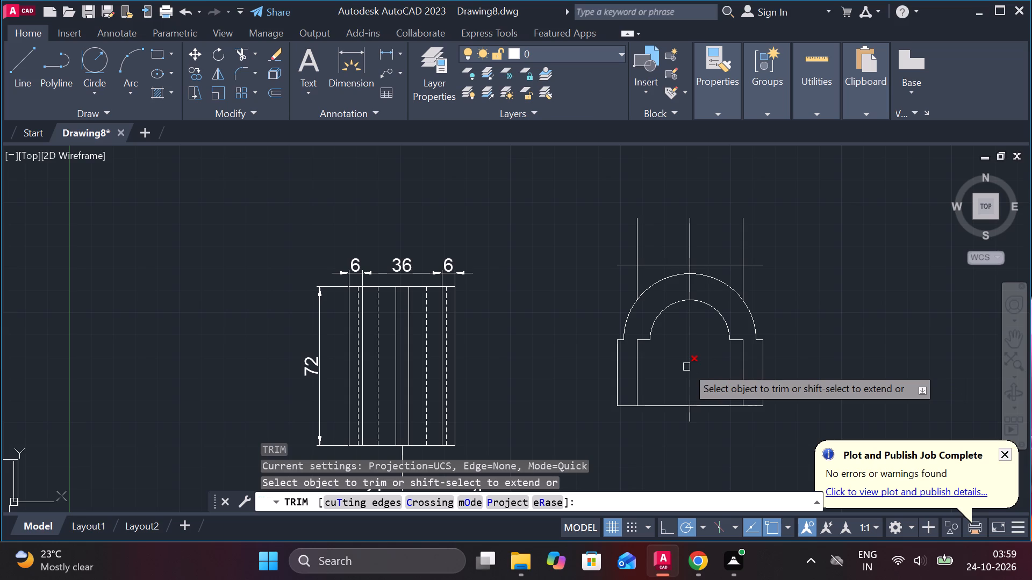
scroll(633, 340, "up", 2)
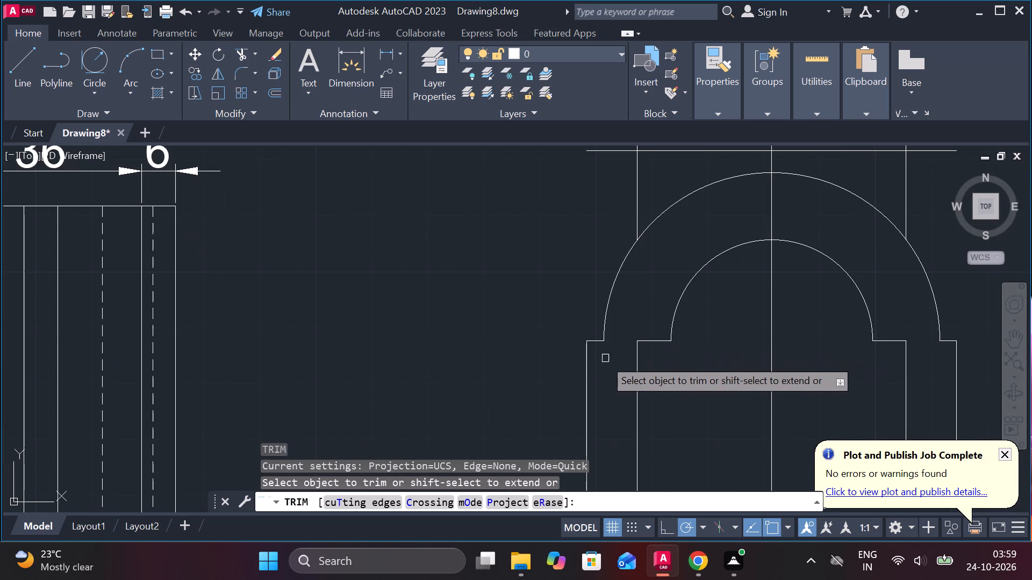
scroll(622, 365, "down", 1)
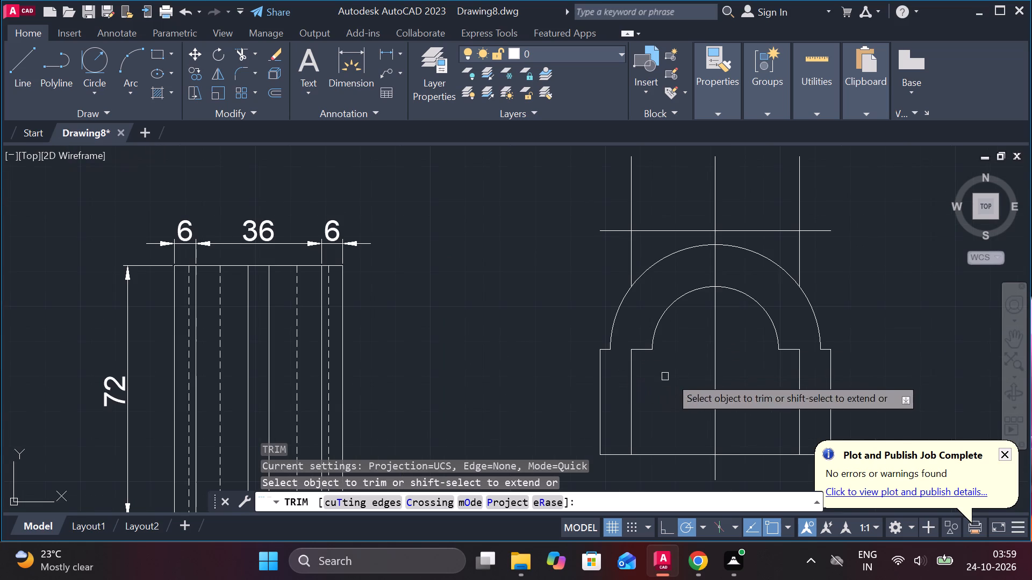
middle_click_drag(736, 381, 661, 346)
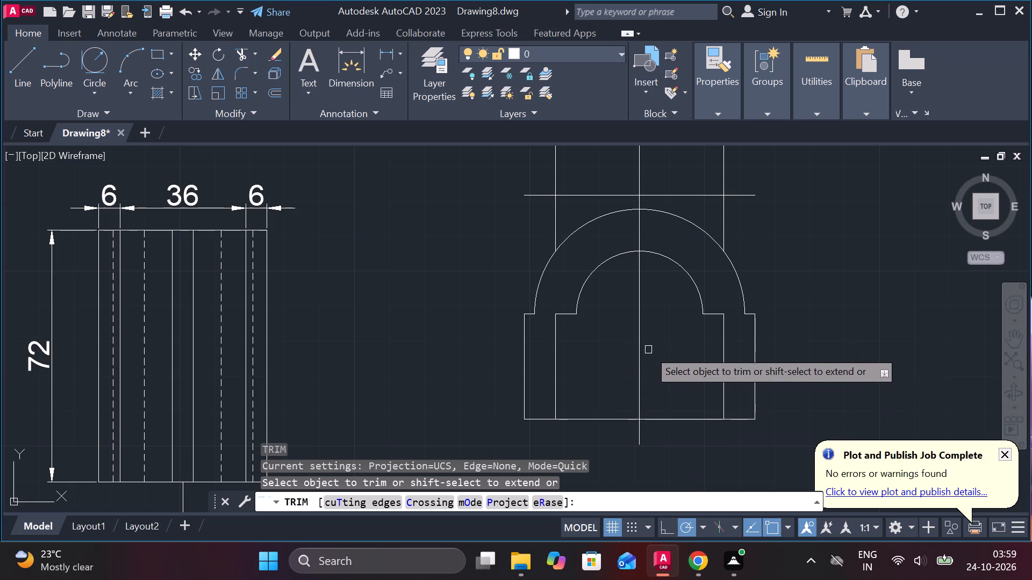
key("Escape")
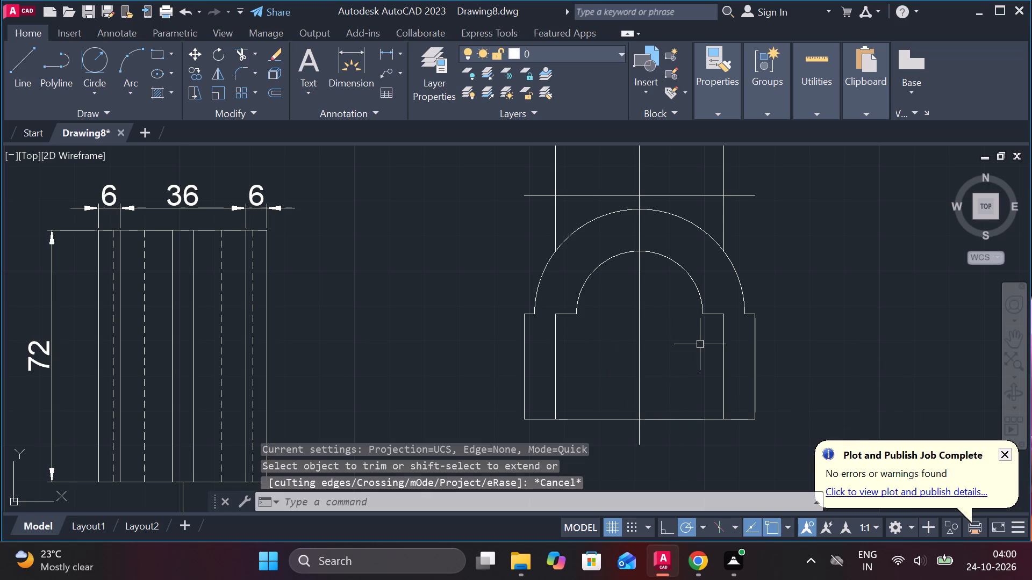
Draw a short horizontal line from the arcs' centre point toward the right inner shoulder.
key("l")
key("Return")
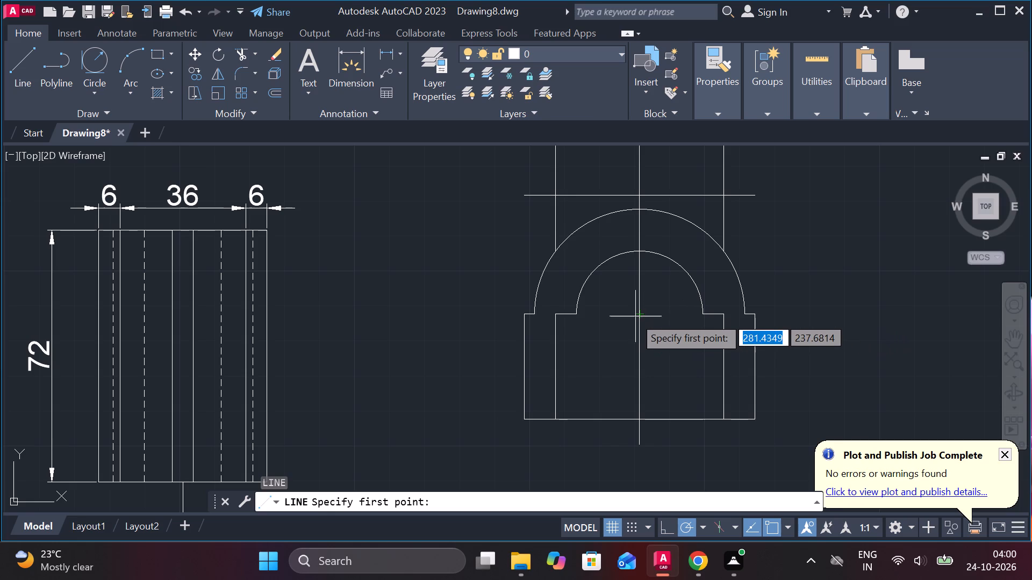
left_click(636, 315)
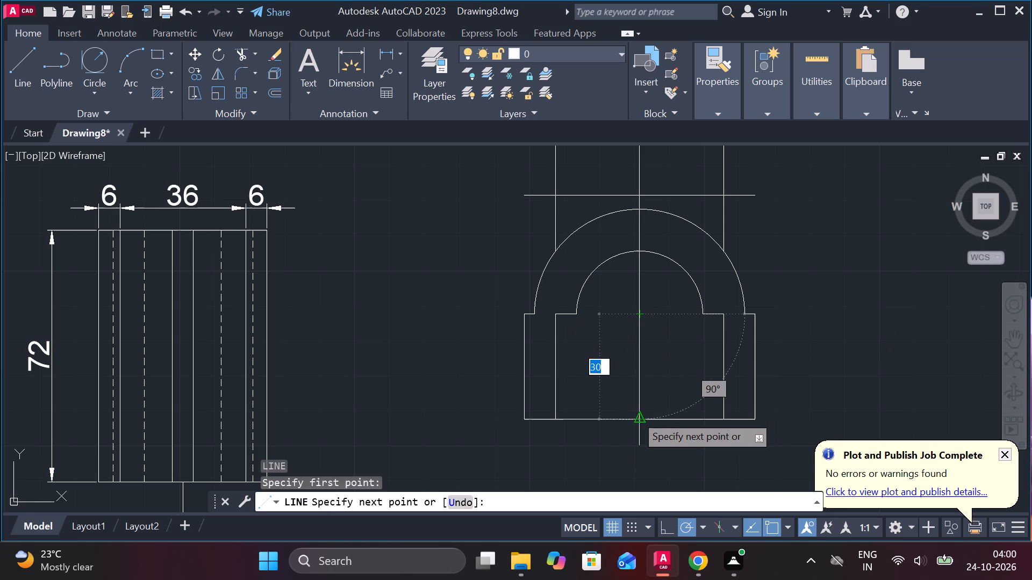
left_click(678, 315)
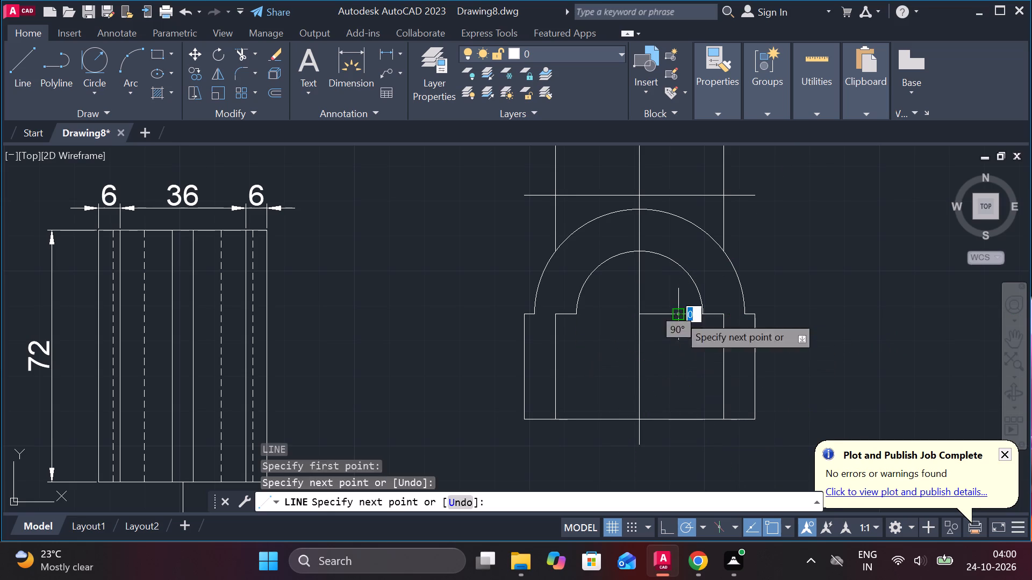
key("Escape")
Fillet the corner between the left outer shoulder and the outer arc with radius 3.
scroll(543, 317, "up", 1)
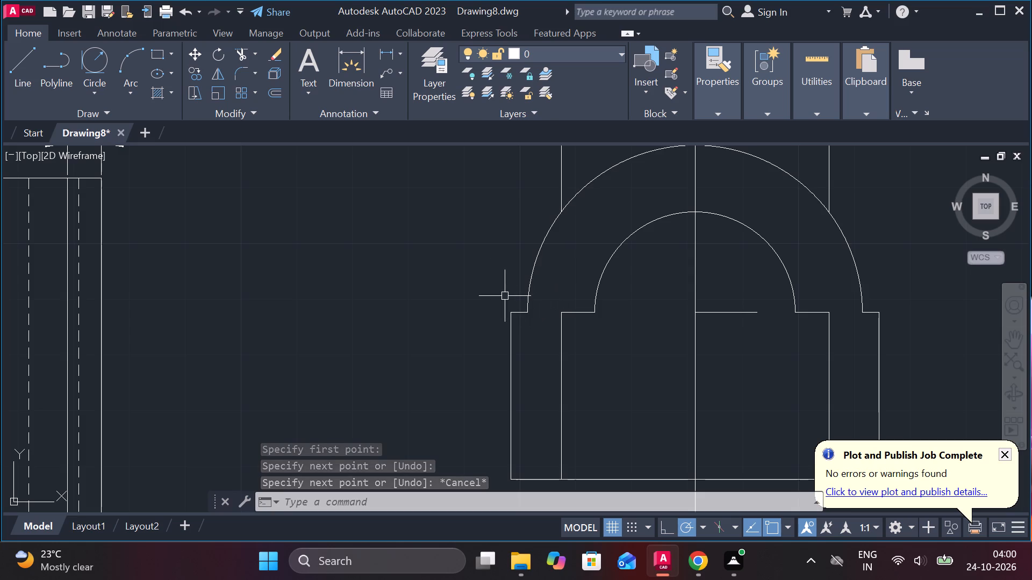
scroll(493, 288, "up", 1)
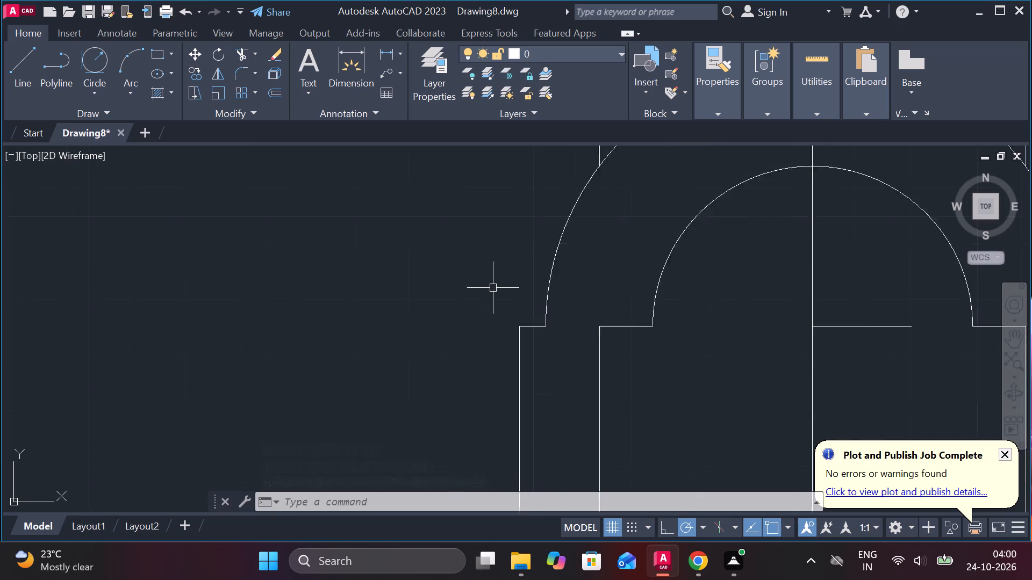
scroll(493, 288, "up", 1)
type("F R")
key("space")
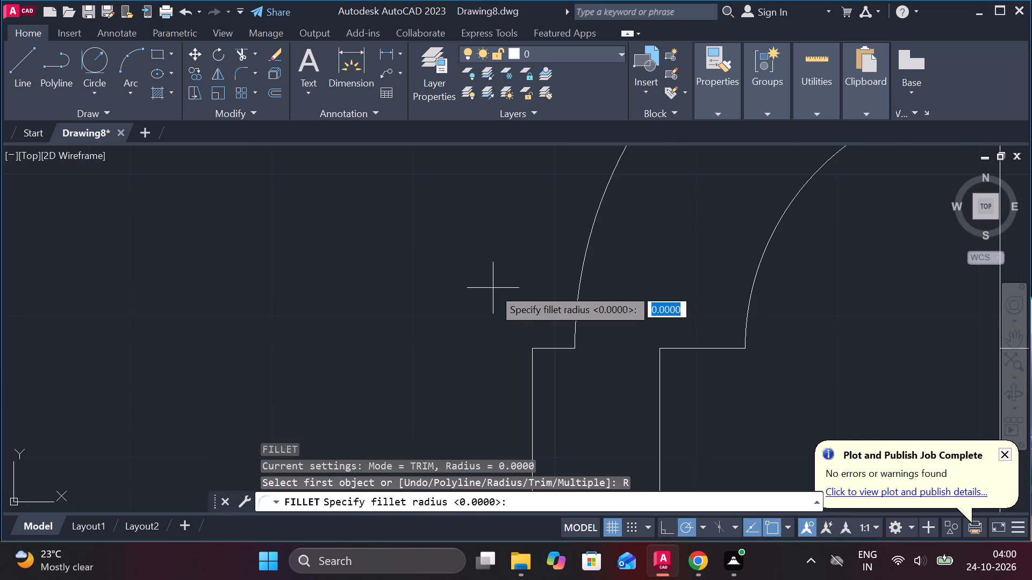
type("3")
key("space")
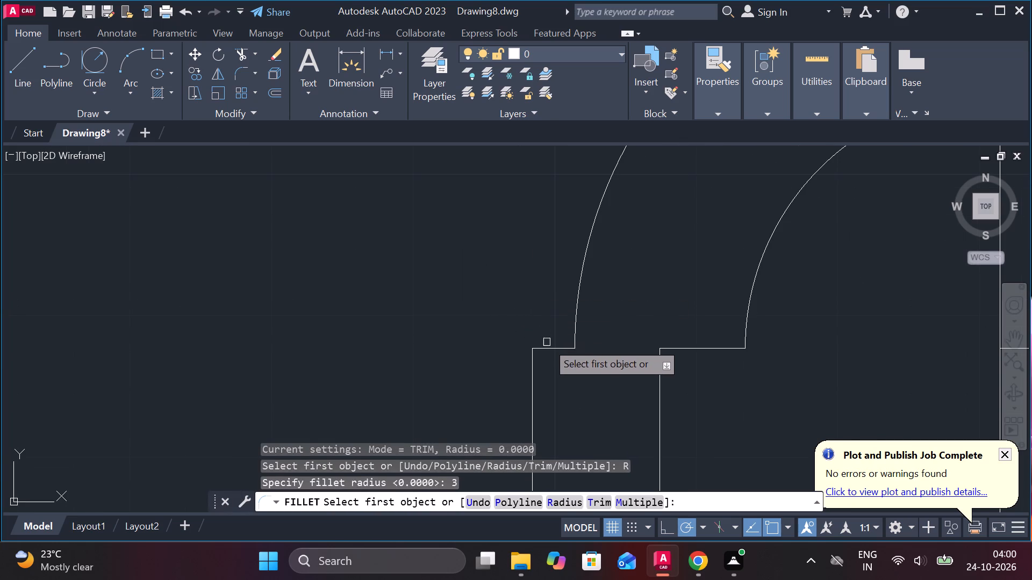
left_click(550, 351)
left_click(578, 328)
scroll(597, 341, "down", 2)
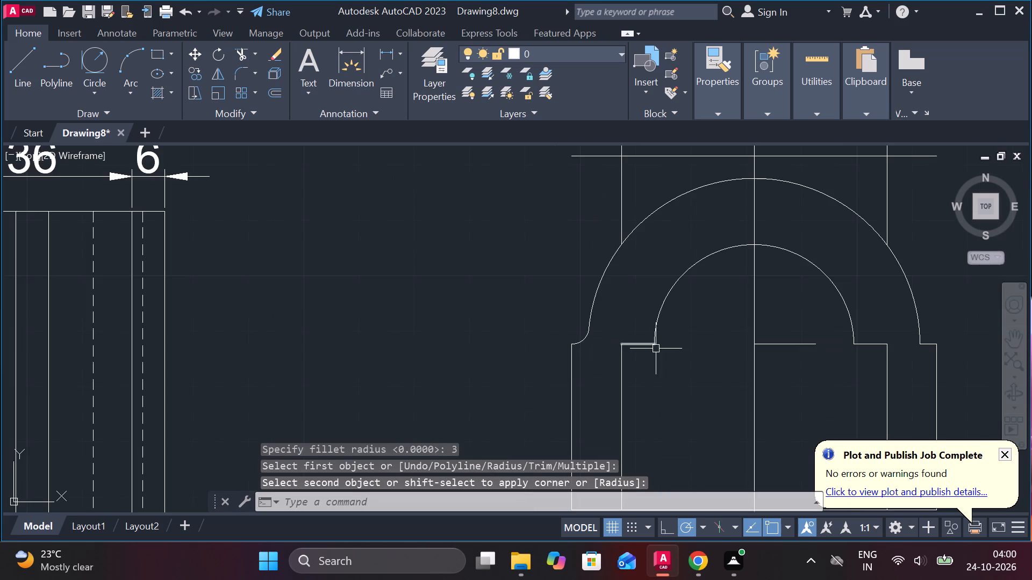
Fillet the corner between the outer arc and the right outer shoulder with the same radius of 3.
middle_click_drag(735, 358, 610, 339)
key("space")
left_click(792, 306)
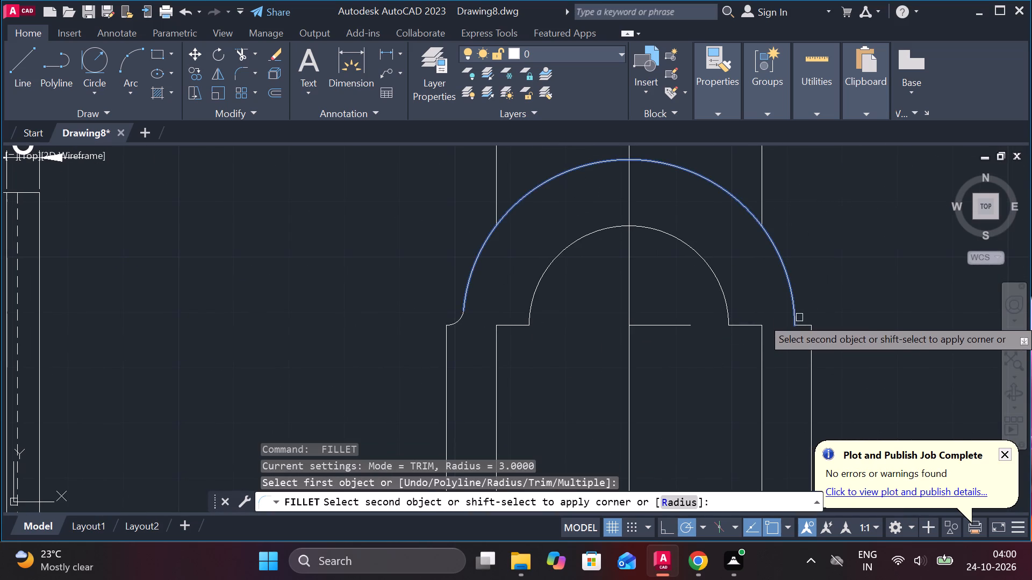
left_click(801, 322)
Trim away the bottom horizontal line between the two legs, on both sides of the centre line.
middle_click_drag(780, 369, 773, 317)
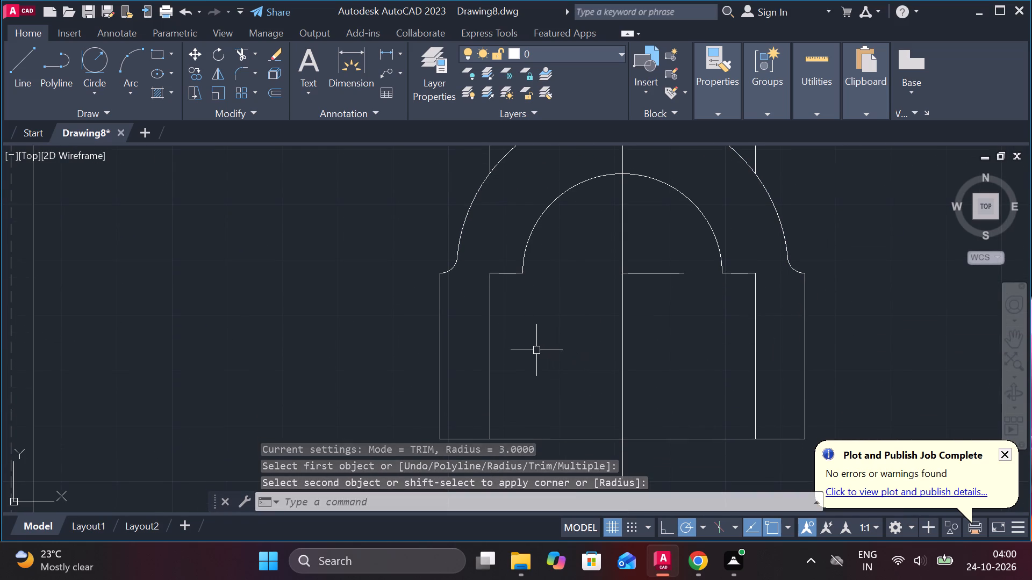
scroll(556, 353, "down", 1)
middle_click_drag(559, 373, 567, 339)
type("TR")
key("space")
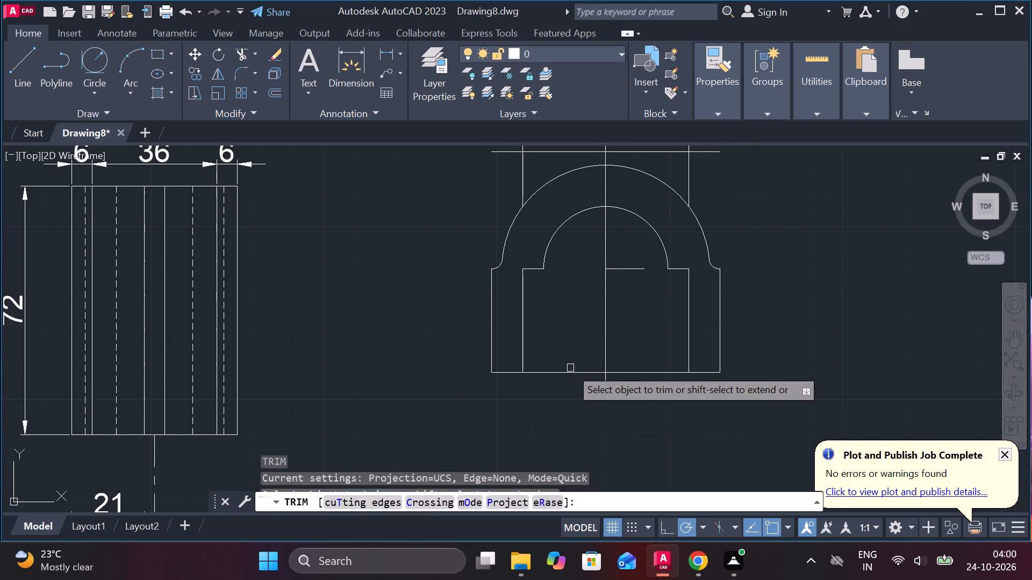
left_click_drag(572, 350, 568, 414)
left_click_drag(662, 350, 665, 422)
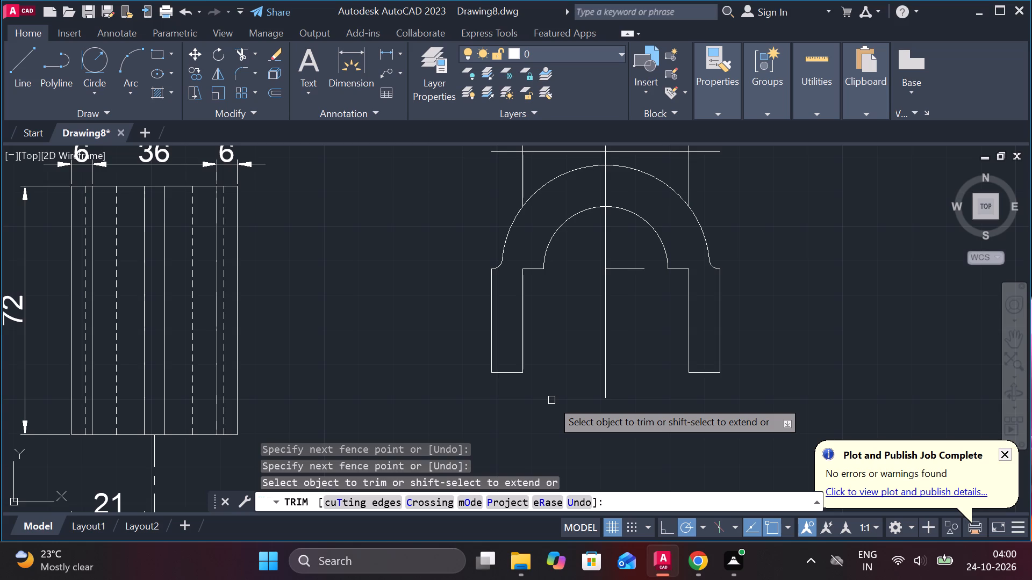
scroll(551, 400, "down", 2)
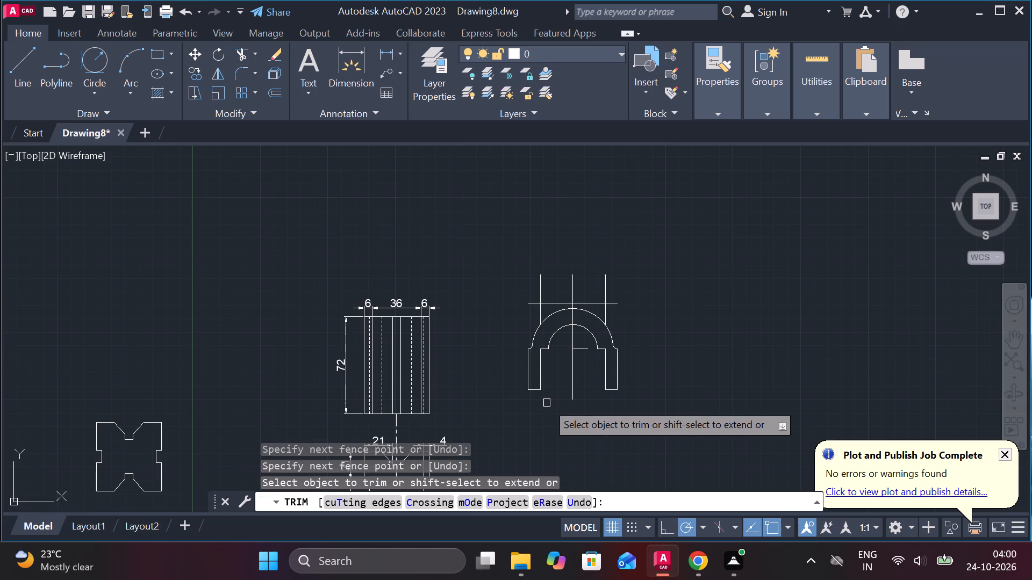
scroll(549, 402, "up", 2)
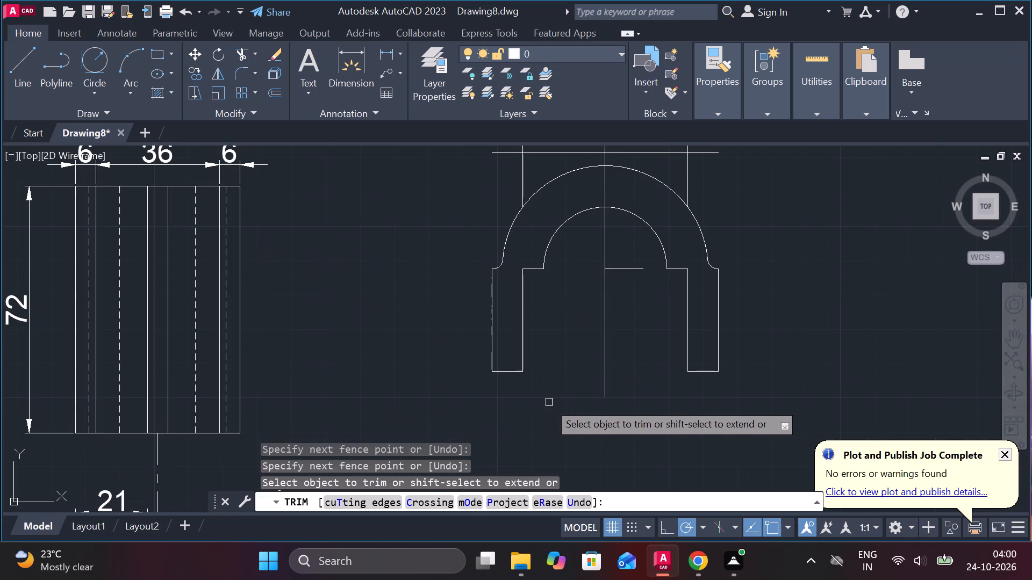
scroll(534, 408, "up", 1)
middle_click_drag(519, 404, 568, 421)
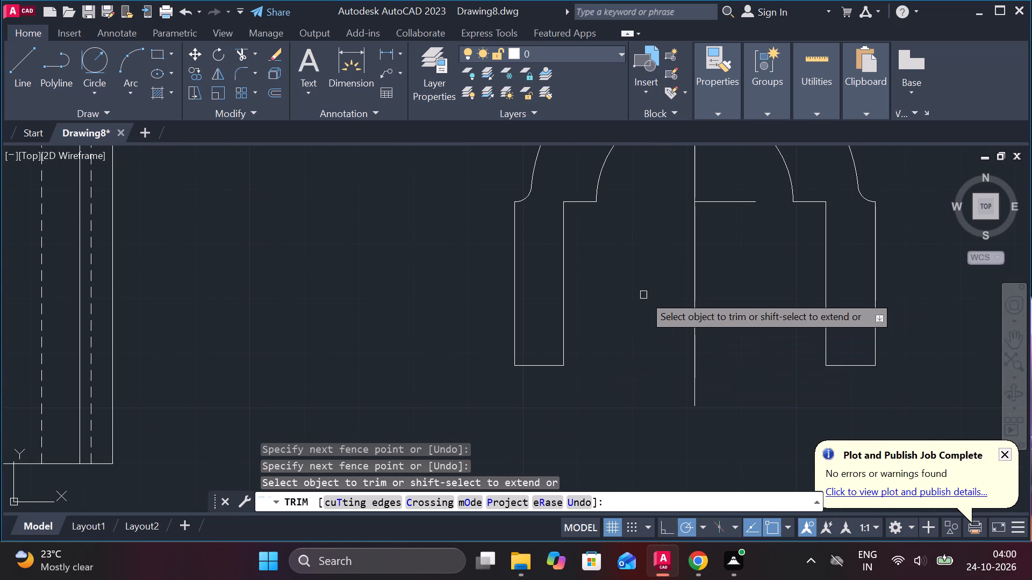
scroll(563, 337, "up", 2)
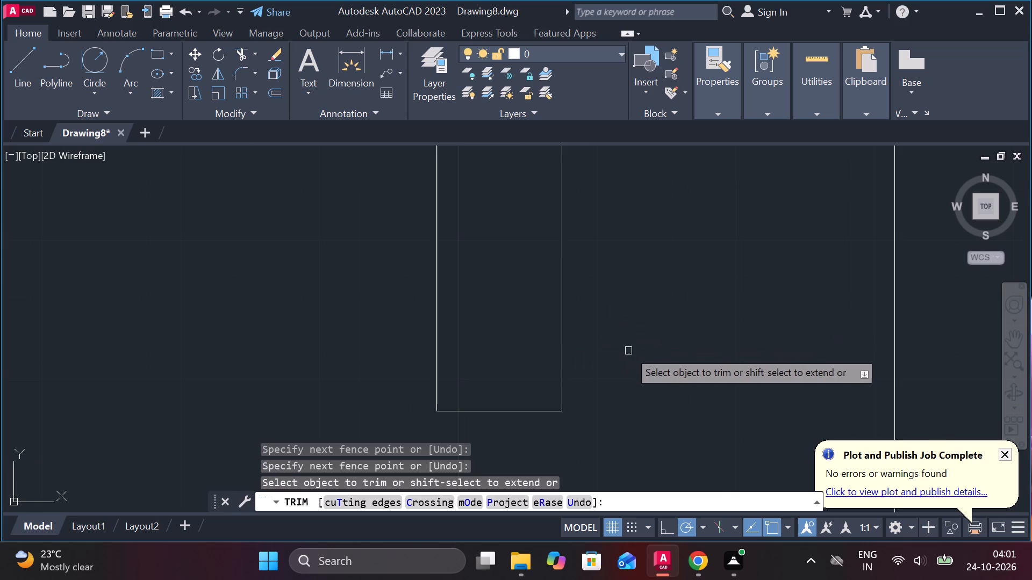
scroll(628, 351, "down", 1)
key("Escape")
Offset the left leg's bottom edge upward by 9.
left_click(568, 387)
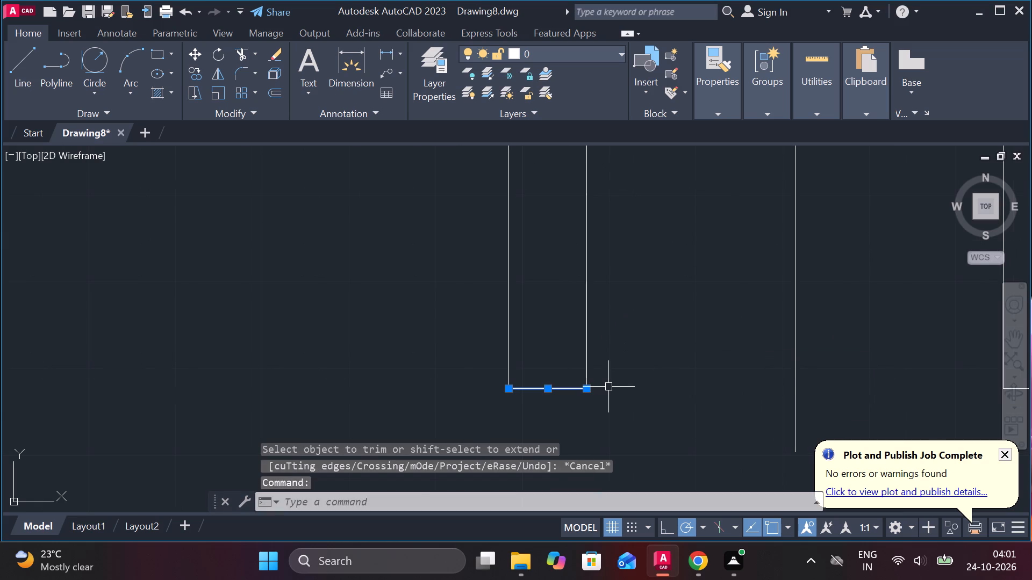
key("o")
key("Return")
key("Return")
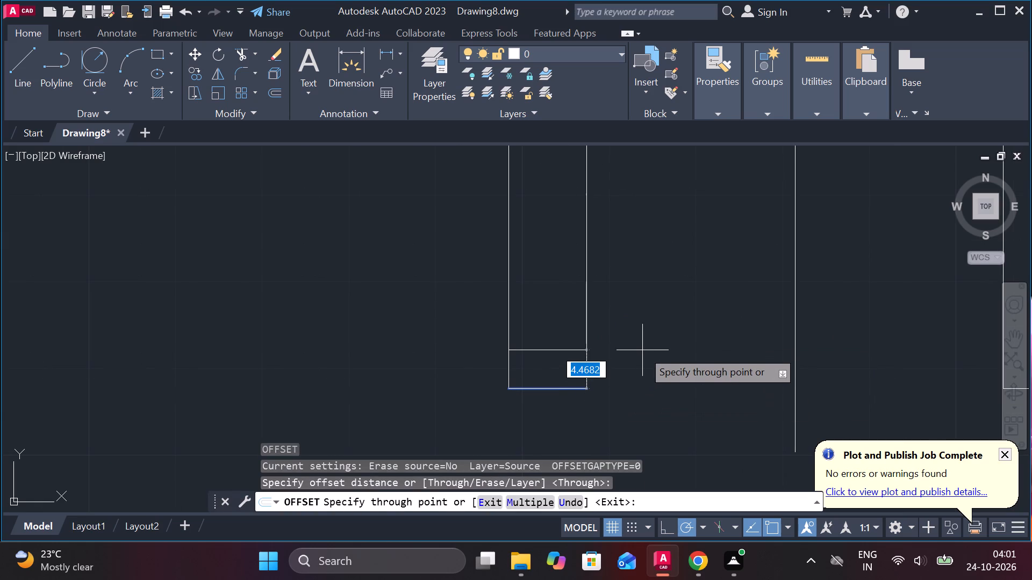
key("9")
key("Return")
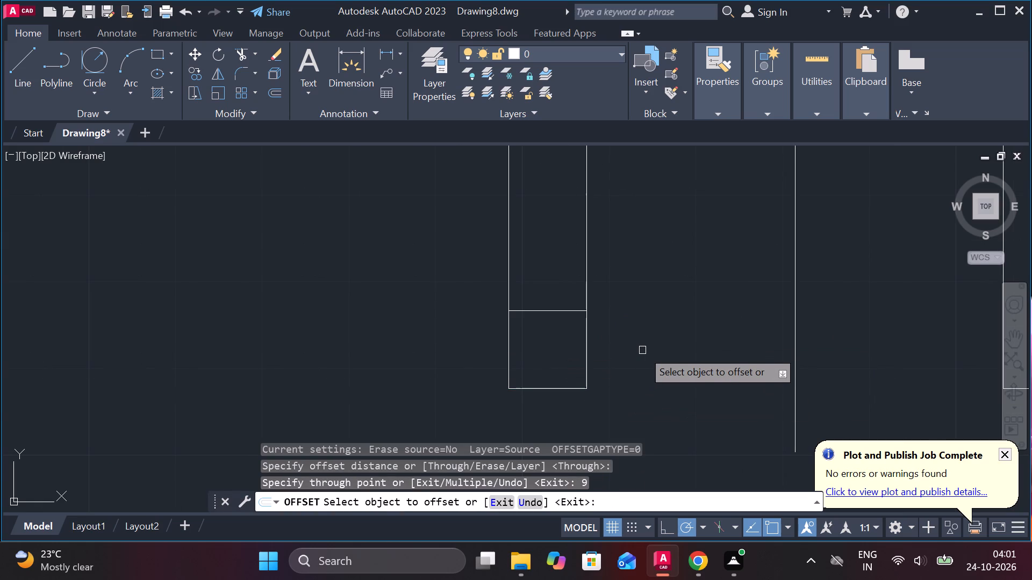
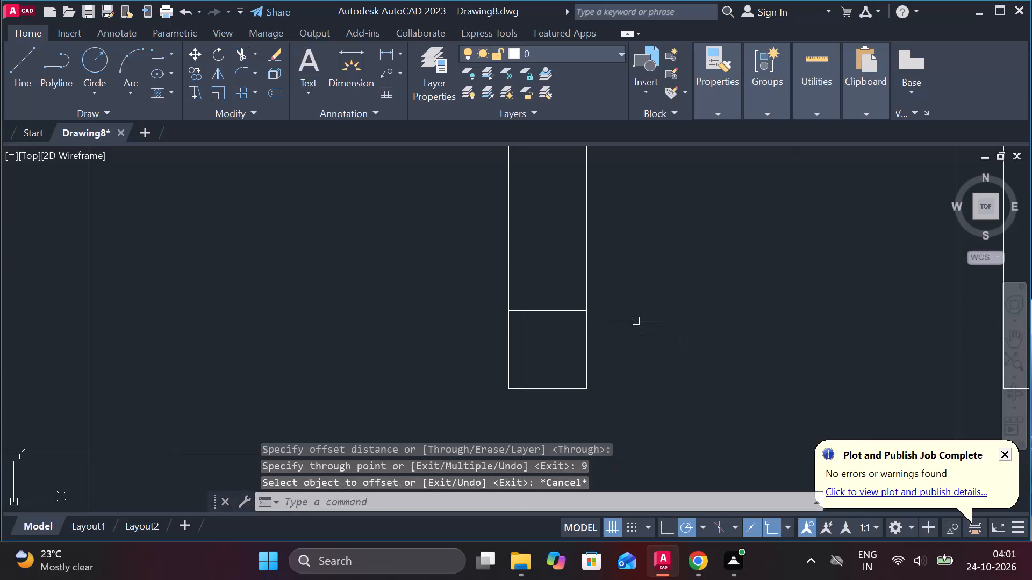
Draw the left leg's foot from the offset line's inner end: 3 inward, 9 down, and back to the leg's bottom corner.
left_click(592, 313)
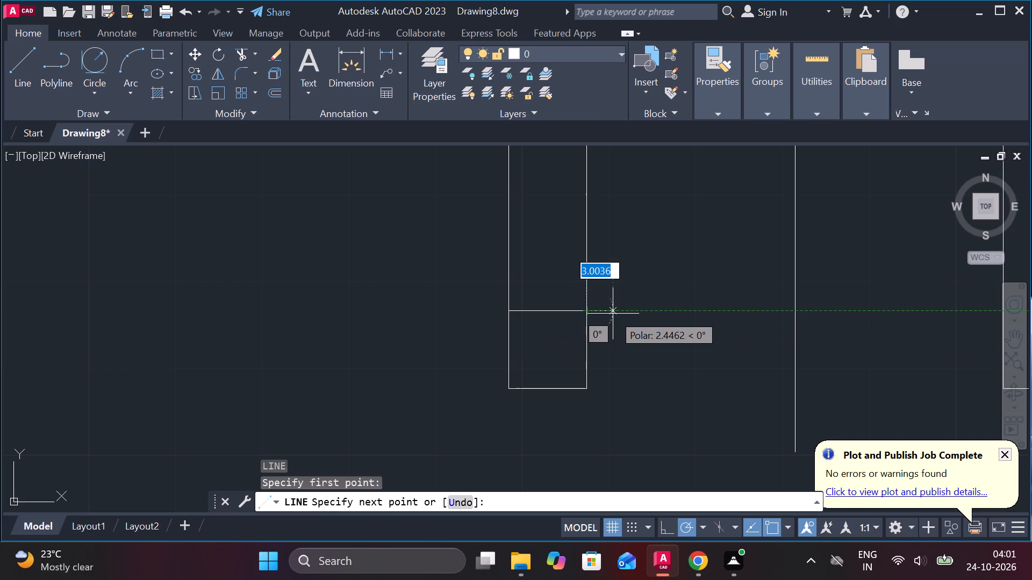
key("3")
key("Return")
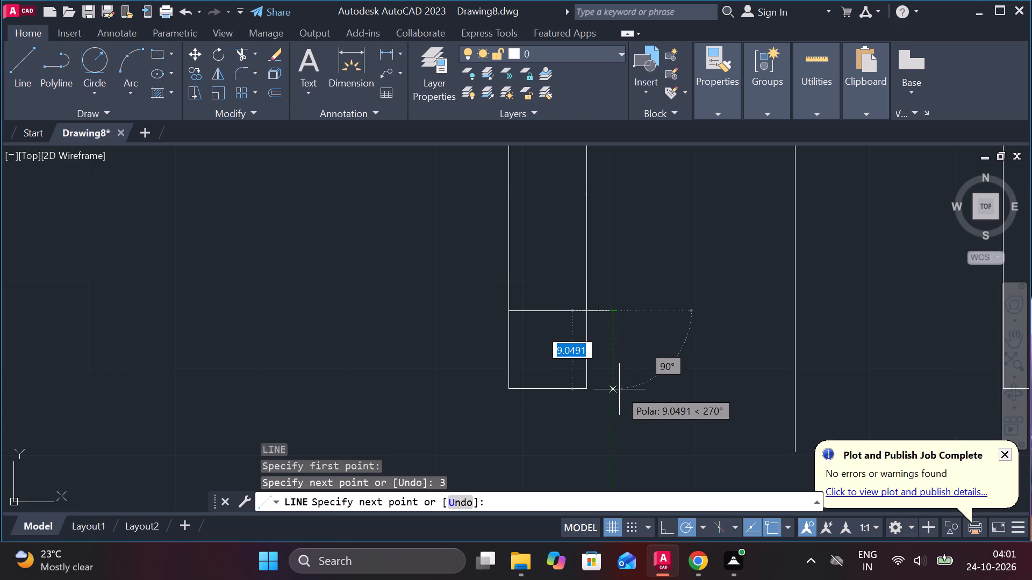
key("9")
key("Return")
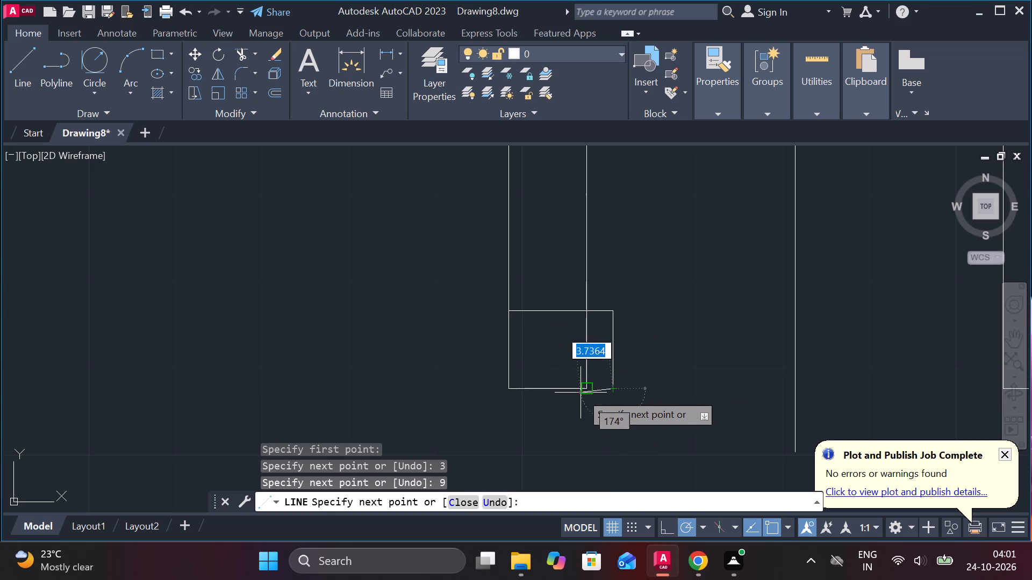
scroll(580, 387, "up", 2)
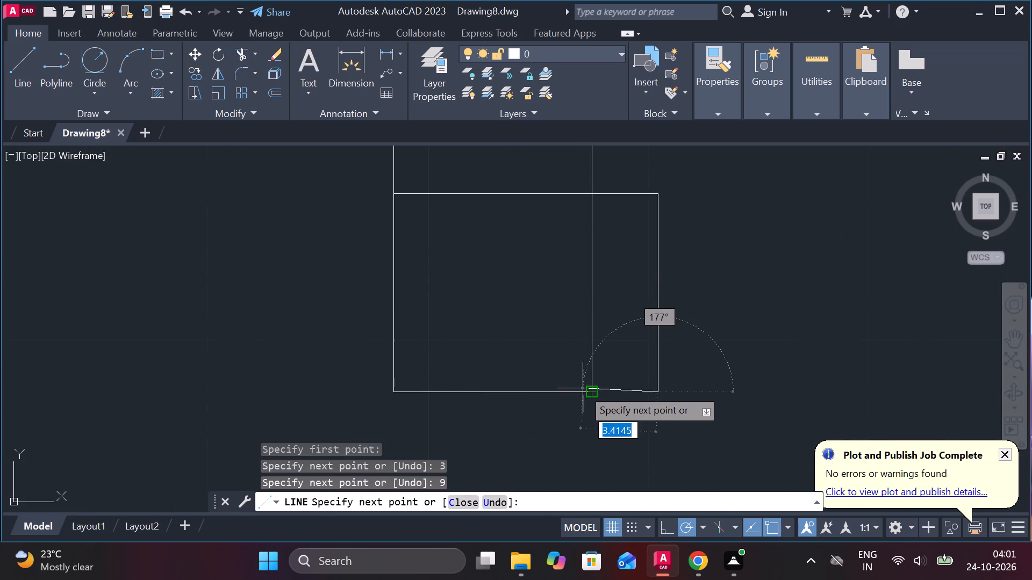
left_click(588, 394)
key("Escape")
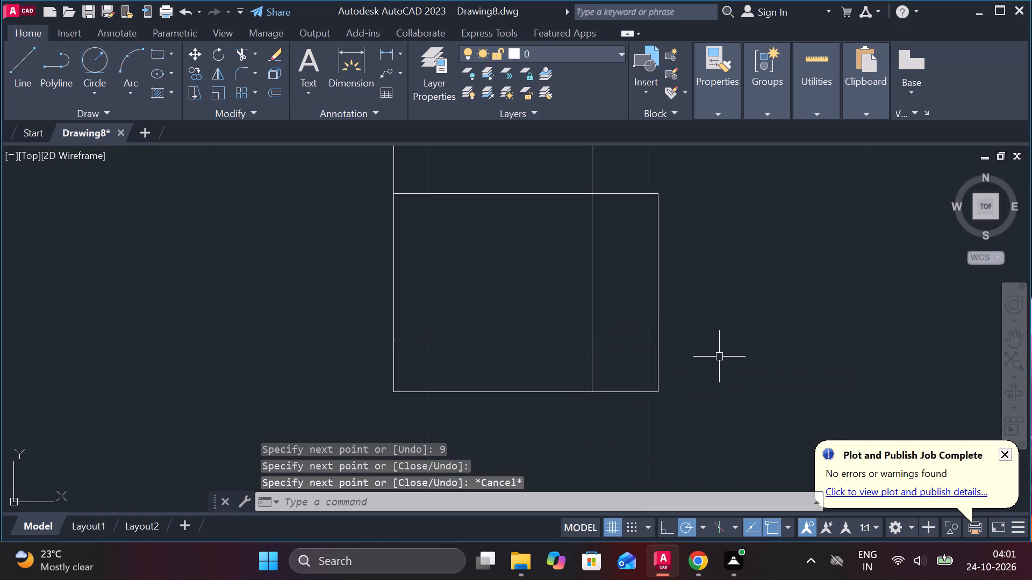
Trim the leg's inner edge and the offset line inside the left foot, leaving a single stepped outline.
type("TR")
key("space")
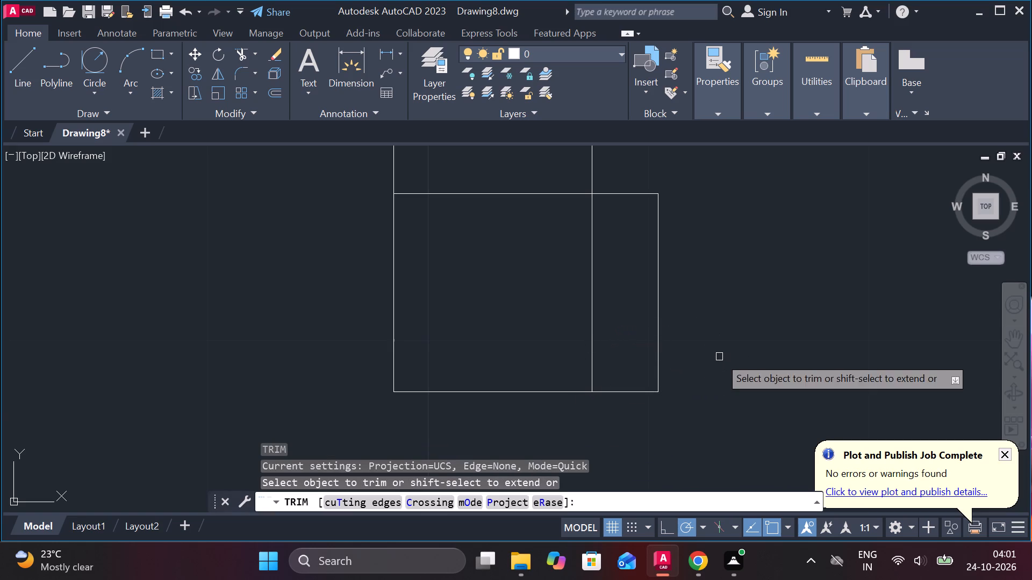
left_click(592, 323)
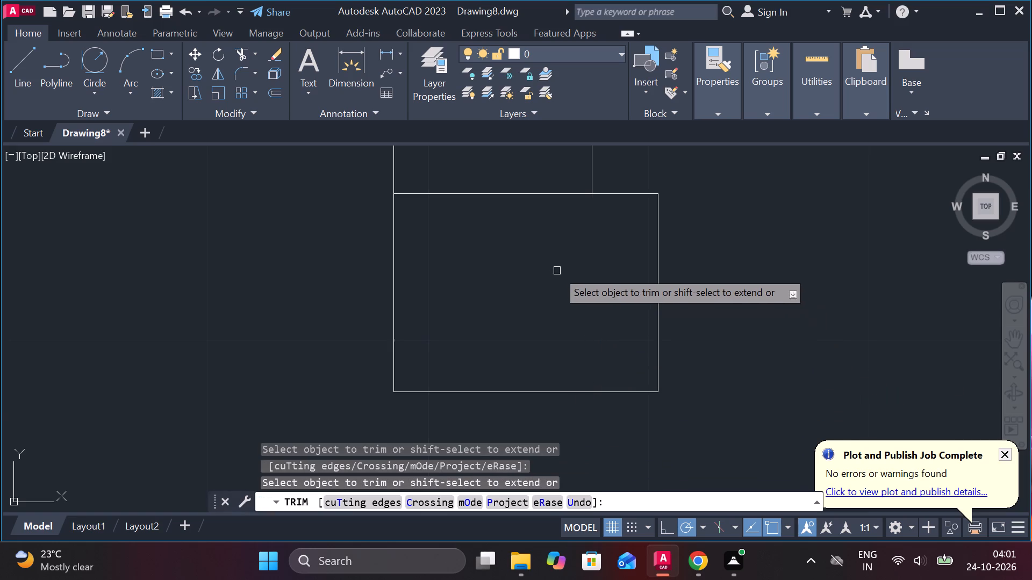
left_click(505, 195)
scroll(506, 209, "down", 2)
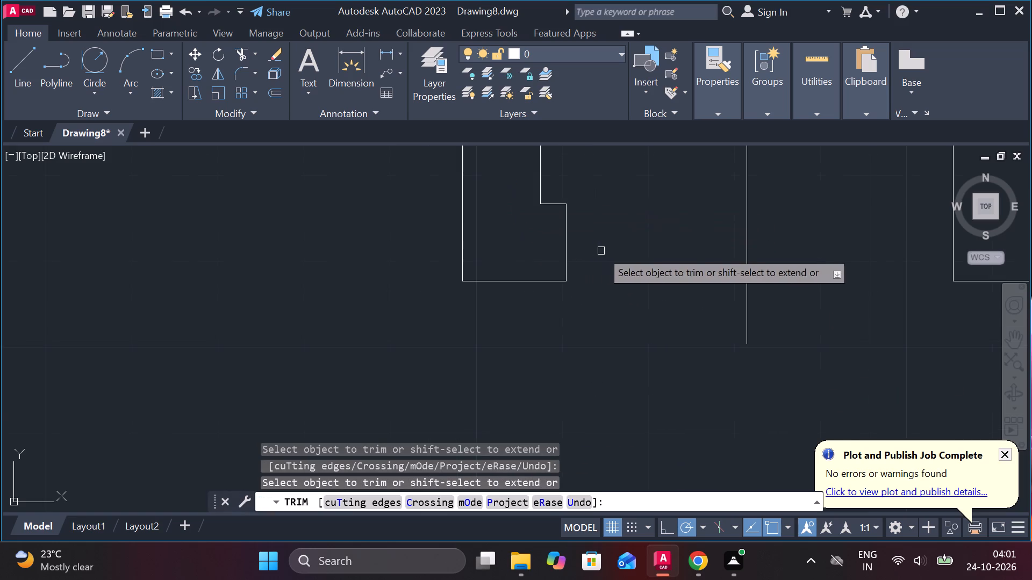
middle_click_drag(603, 259, 604, 282)
scroll(615, 278, "down", 2)
middle_click_drag(613, 300, 592, 345)
key("Escape")
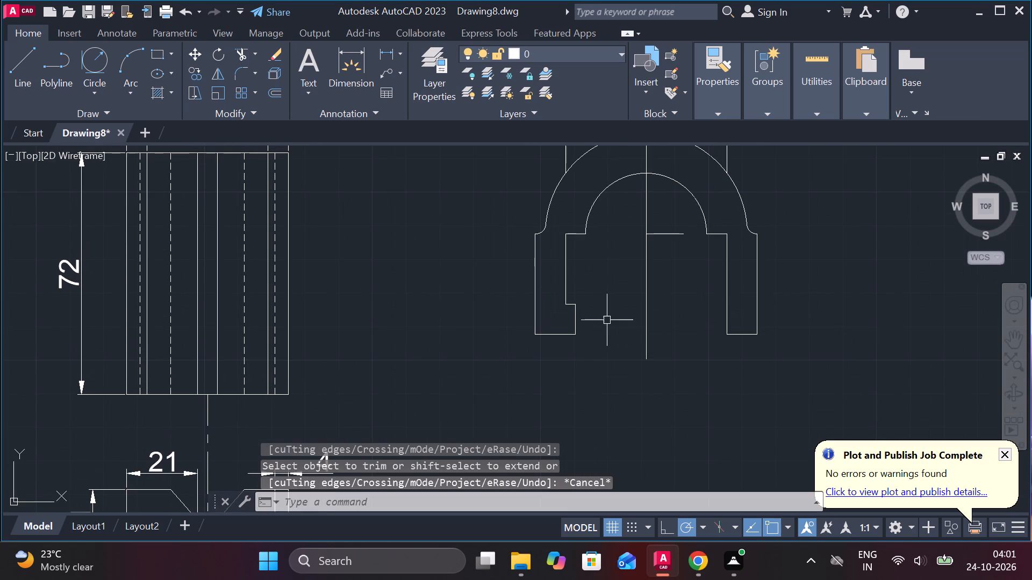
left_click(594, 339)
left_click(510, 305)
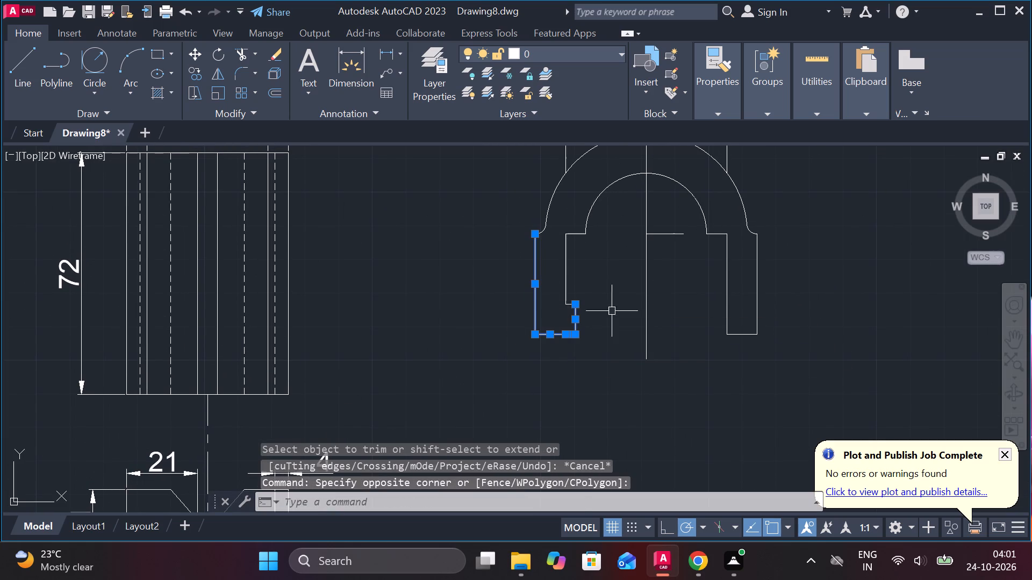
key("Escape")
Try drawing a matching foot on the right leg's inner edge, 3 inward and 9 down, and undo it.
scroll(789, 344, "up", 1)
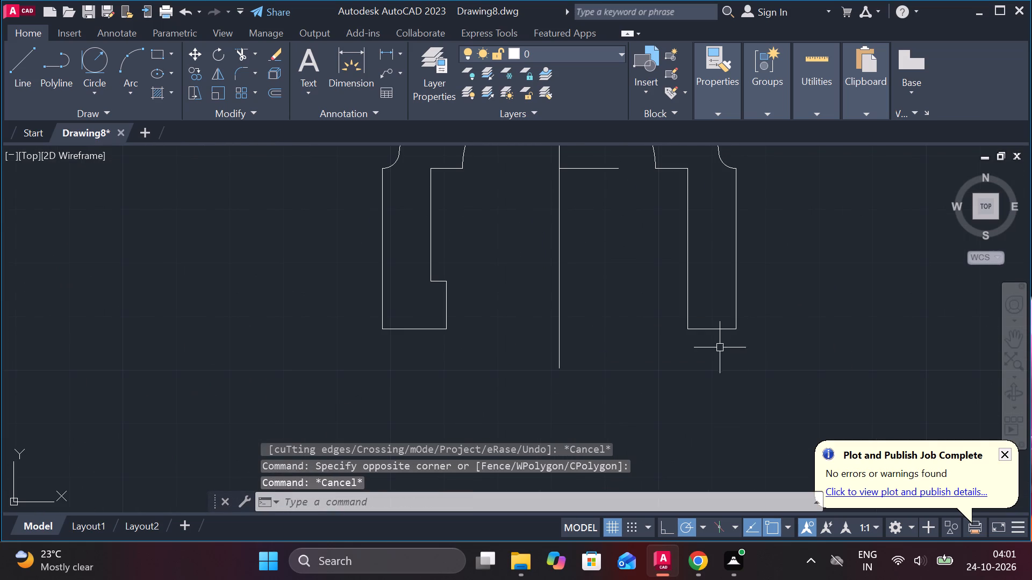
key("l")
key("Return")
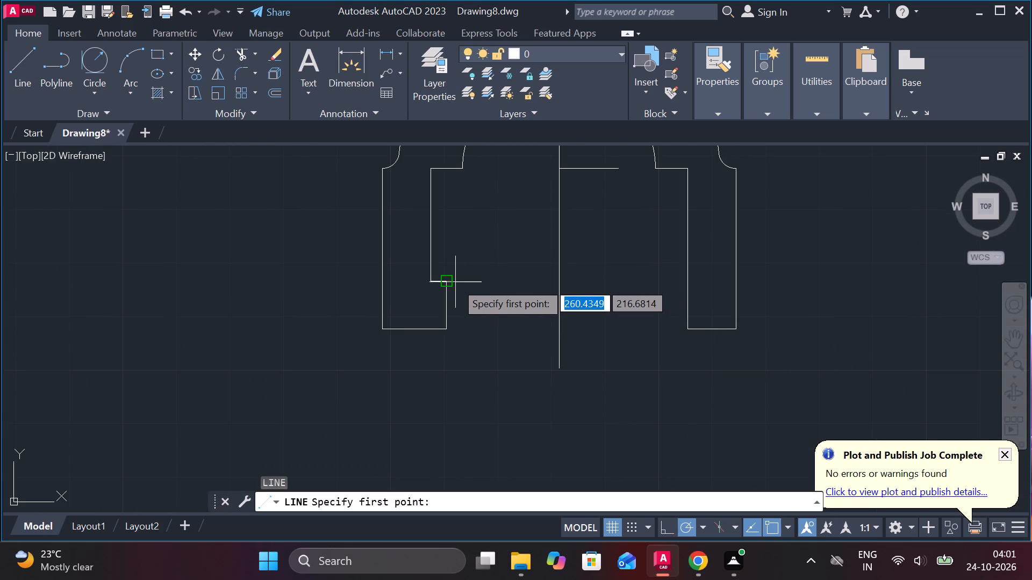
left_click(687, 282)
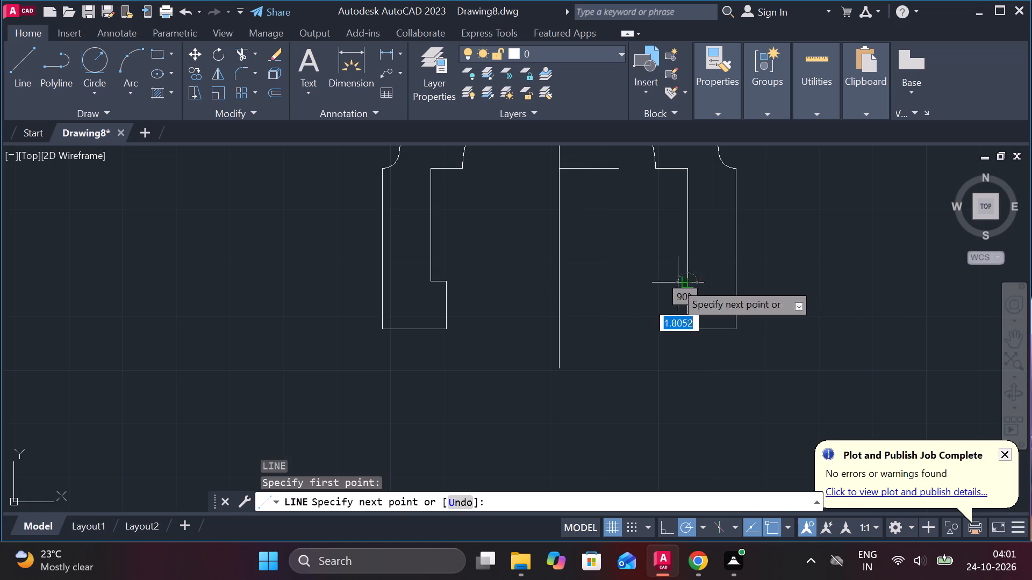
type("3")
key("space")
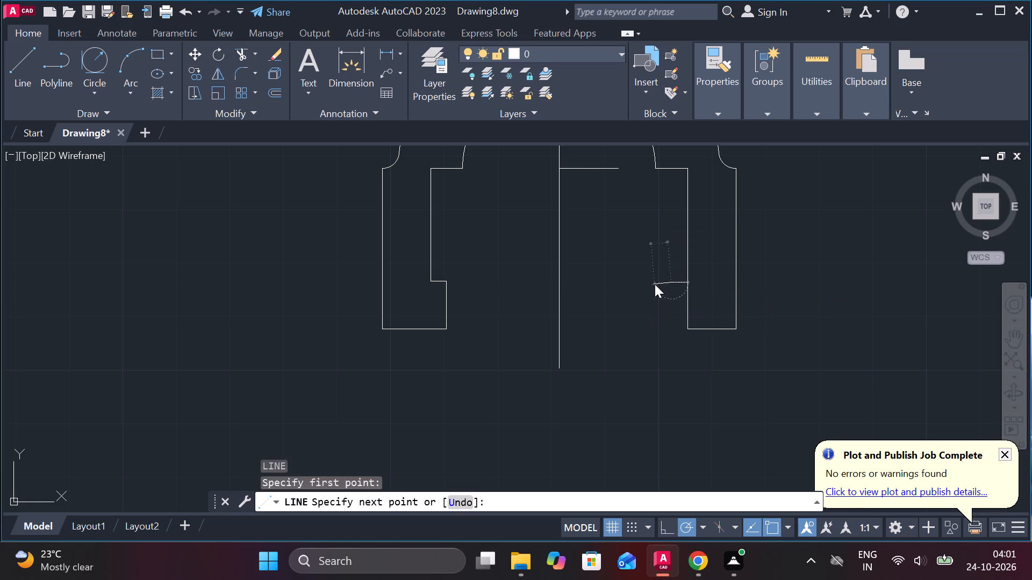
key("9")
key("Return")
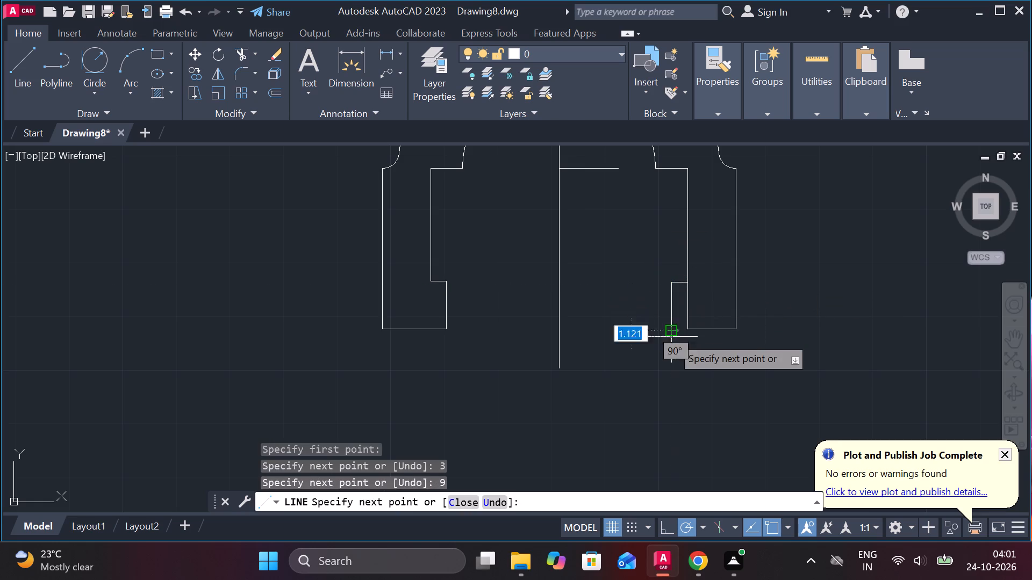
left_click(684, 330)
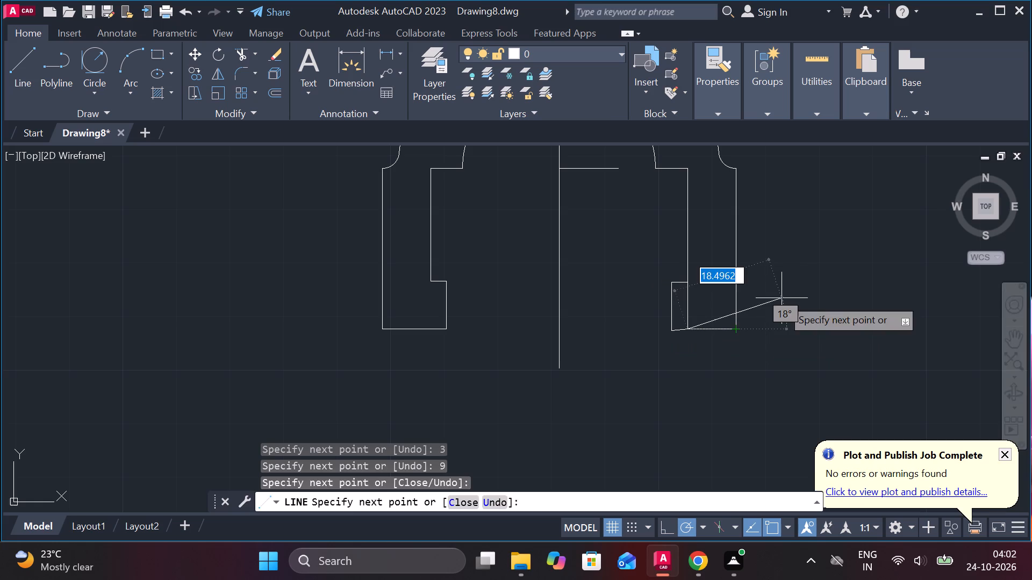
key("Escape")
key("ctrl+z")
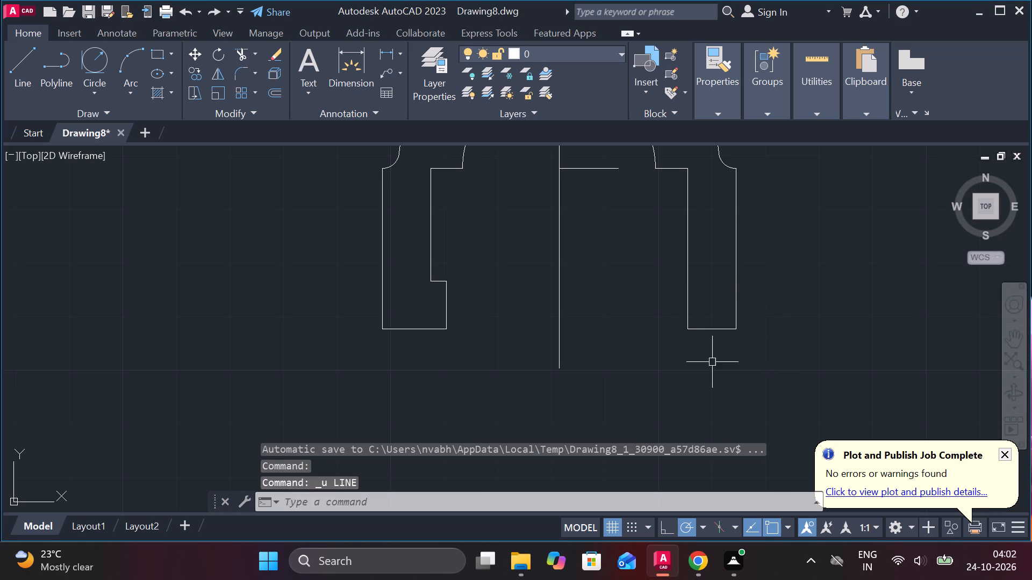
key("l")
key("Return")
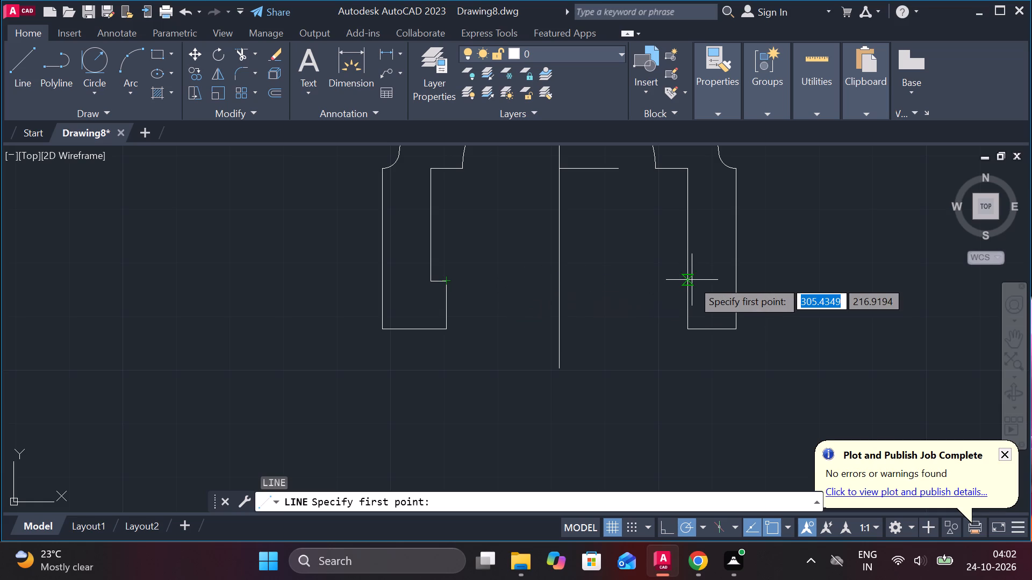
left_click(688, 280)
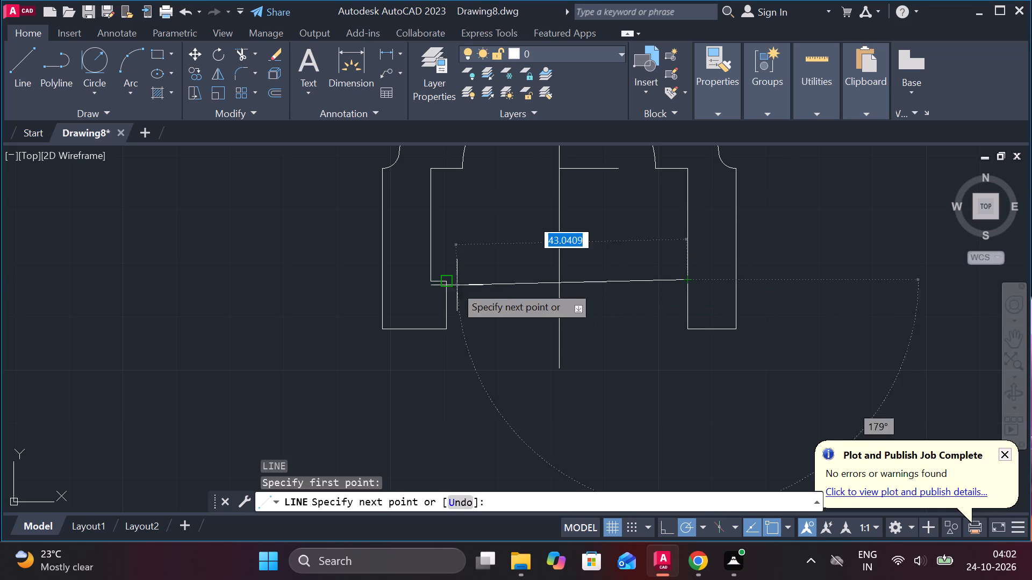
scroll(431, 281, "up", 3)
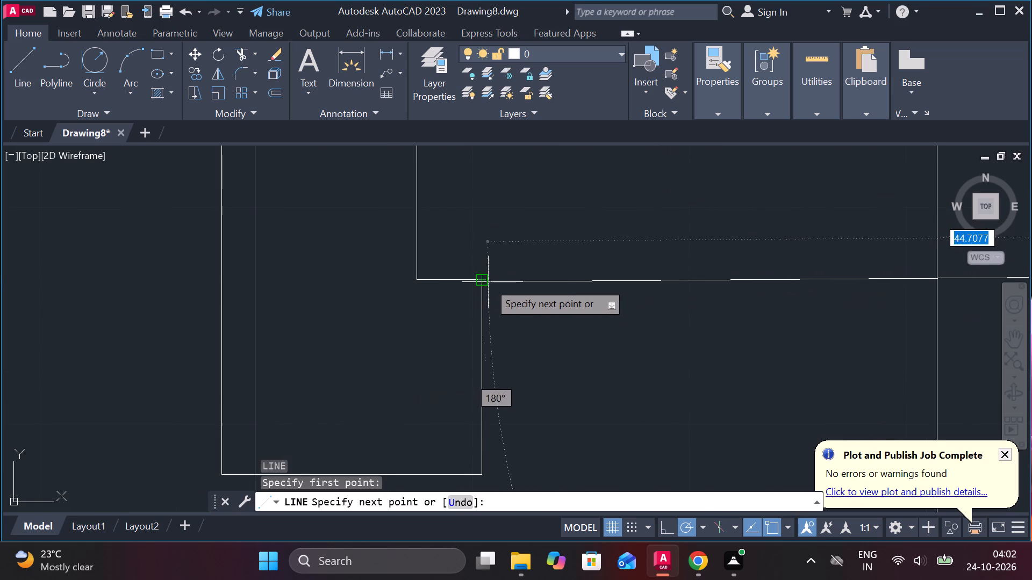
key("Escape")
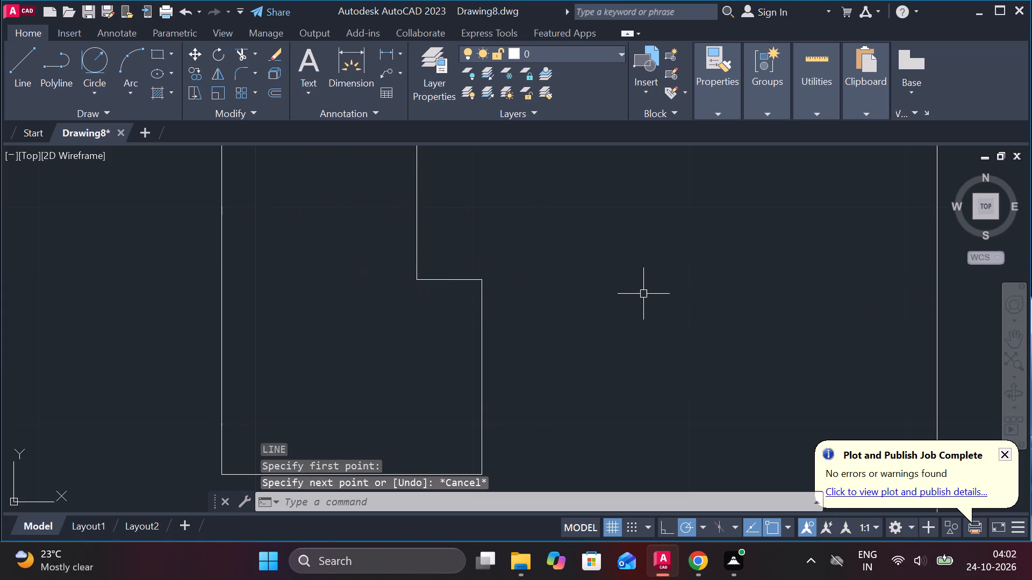
Draw a 45 long horizontal construction line from the left foot's top inner corner to the right leg's inner edge.
key("l")
key("Return")
scroll(621, 308, "down", 2)
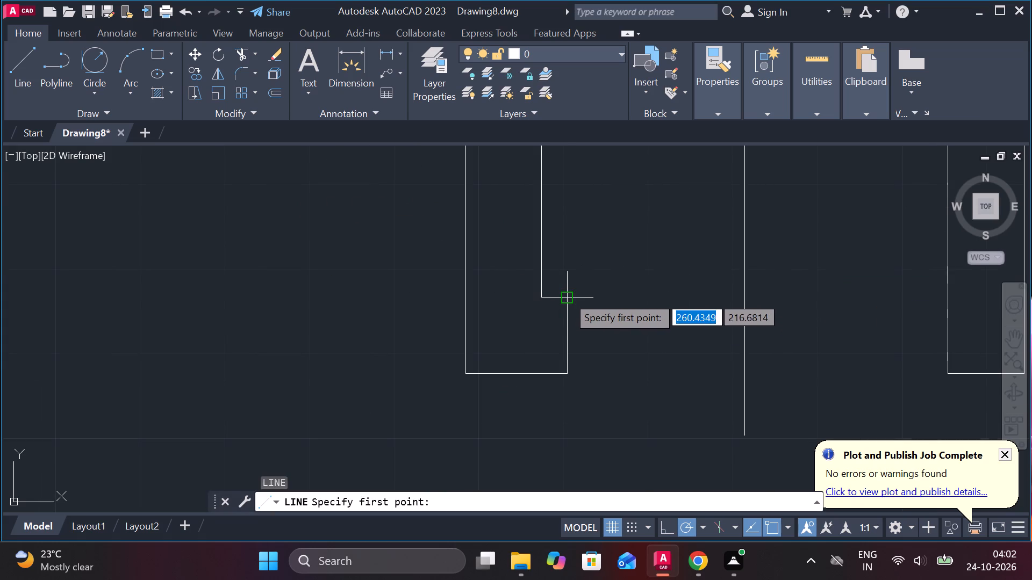
left_click(567, 296)
middle_click_drag(810, 298, 693, 303)
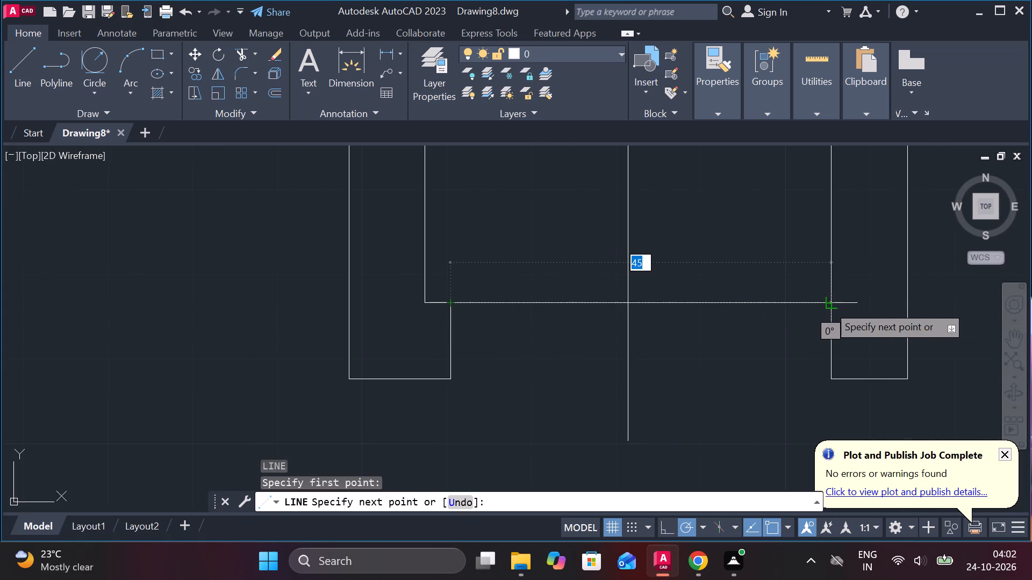
left_click(828, 305)
key("Escape")
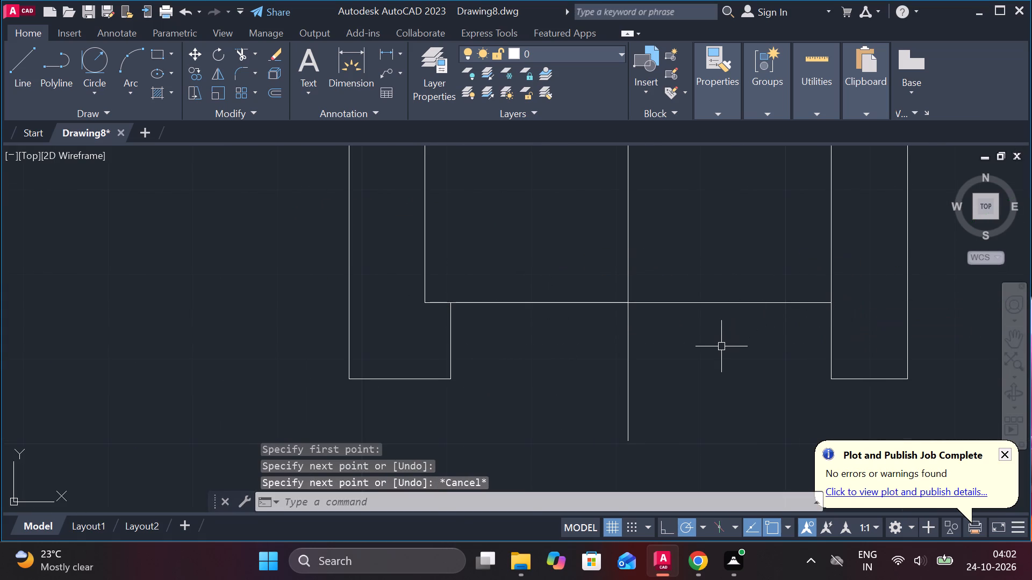
Draw the right leg's foot from the construction line's end: 3 inward, 9 down, and back to the leg's bottom corner.
key("l")
key("Return")
left_click(830, 302)
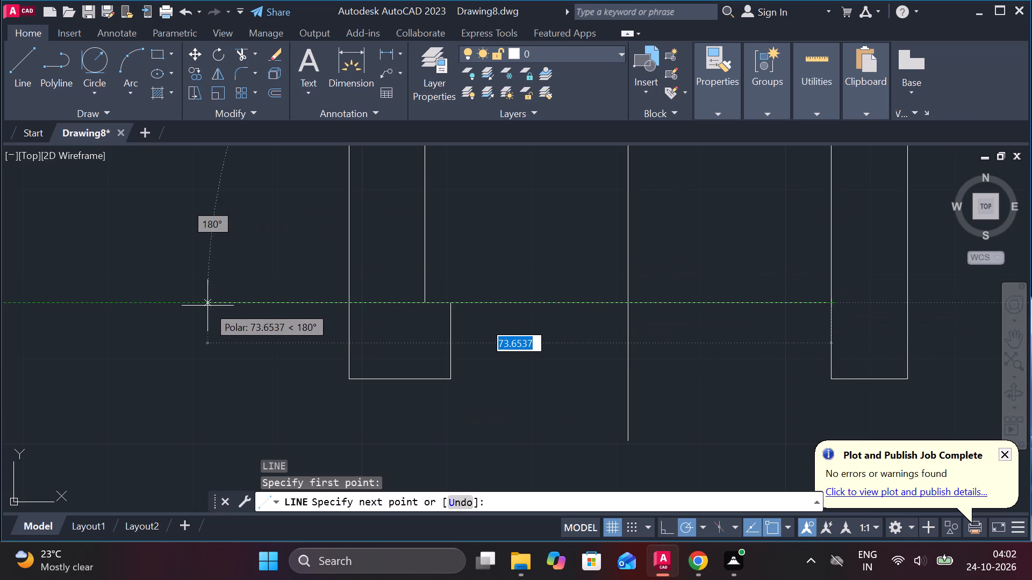
key("3")
key("Return")
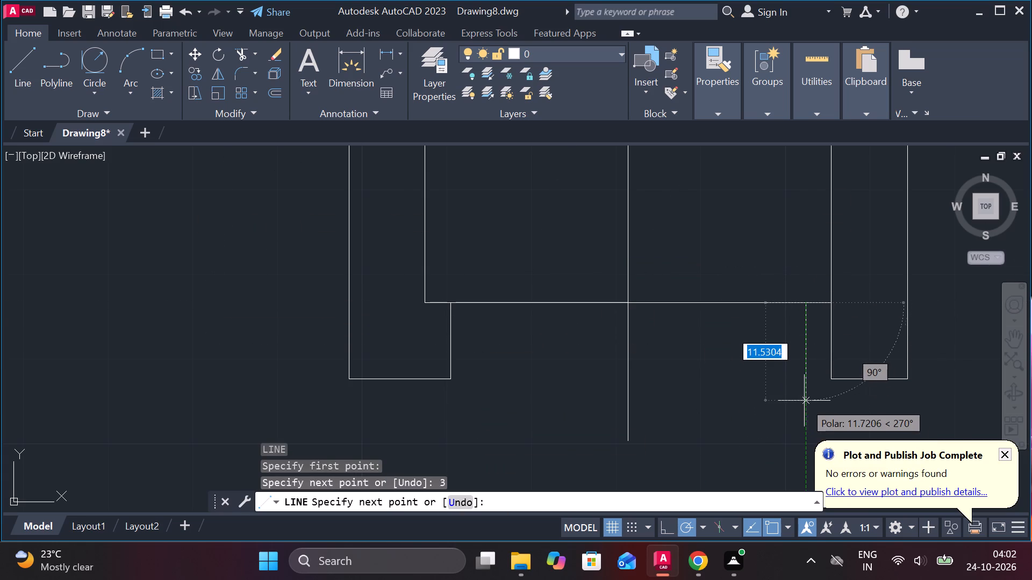
key("9")
key("Return")
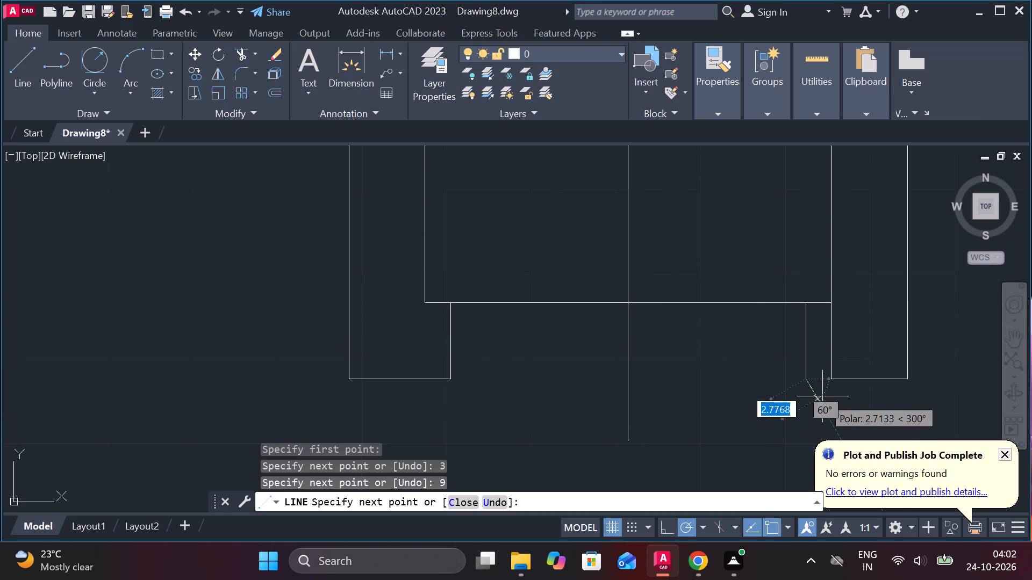
middle_click_drag(833, 383, 832, 383)
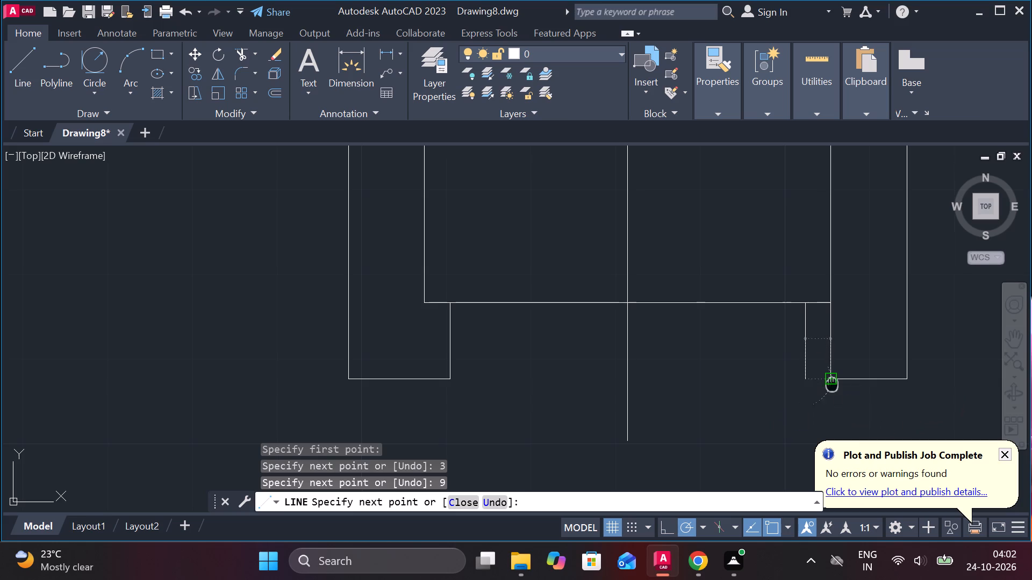
middle_click_drag(832, 383, 753, 389)
scroll(745, 386, "up", 3)
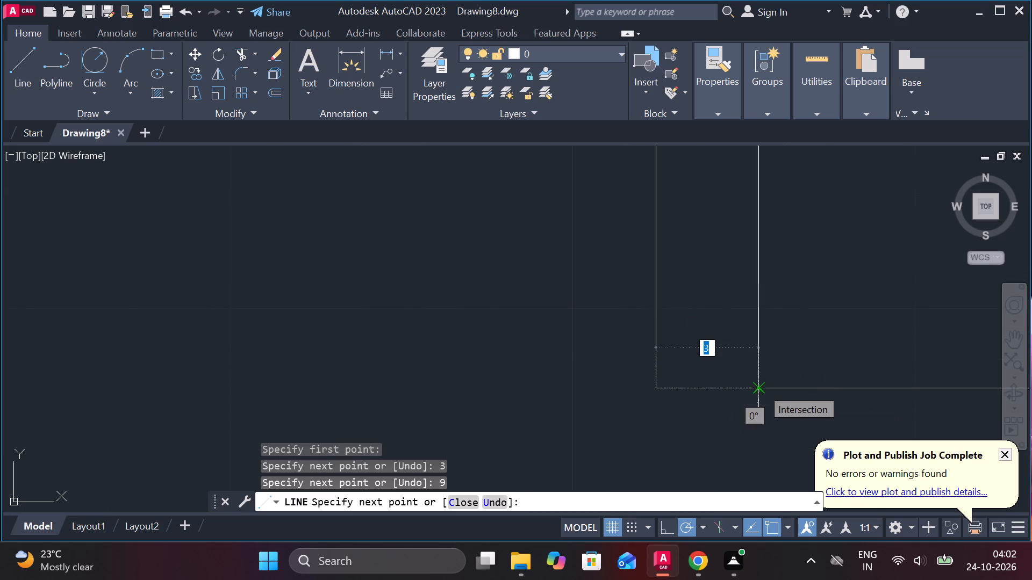
scroll(743, 340, "up", 1)
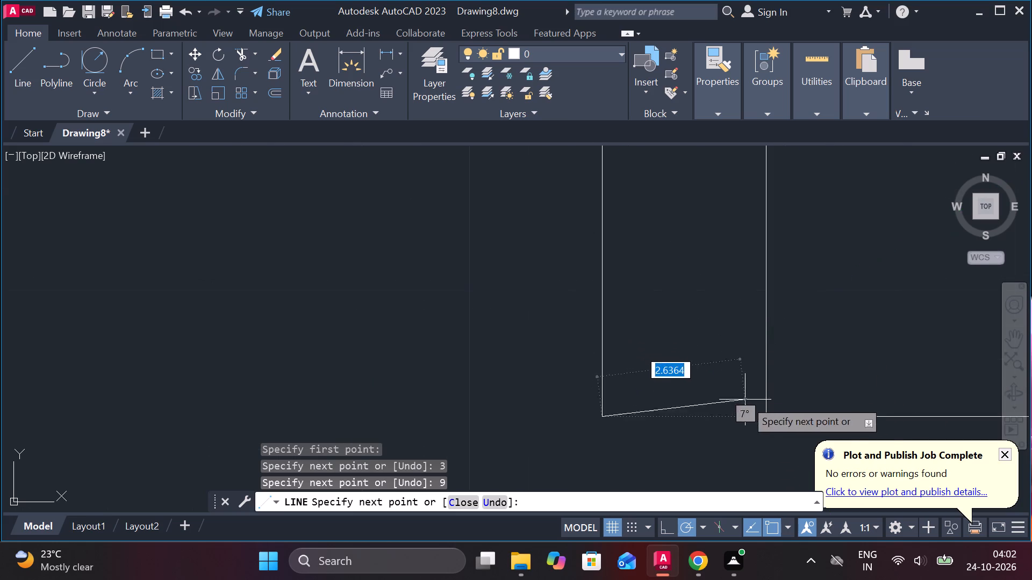
left_click(766, 419)
key("Escape")
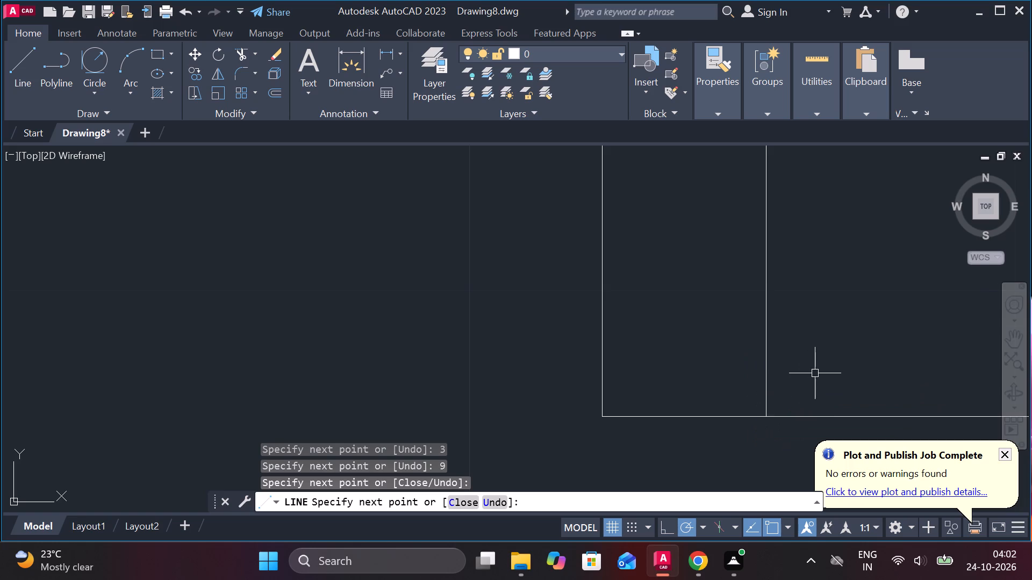
Erase the horizontal construction line between the two legs.
scroll(815, 373, "down", 3)
left_click(565, 261)
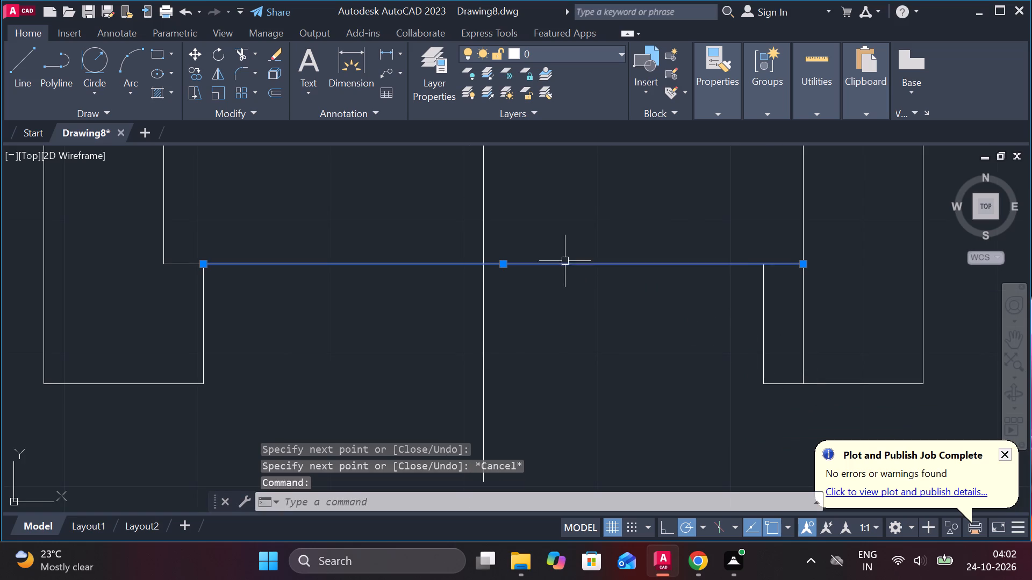
type("E")
key("space")
scroll(561, 380, "down", 3)
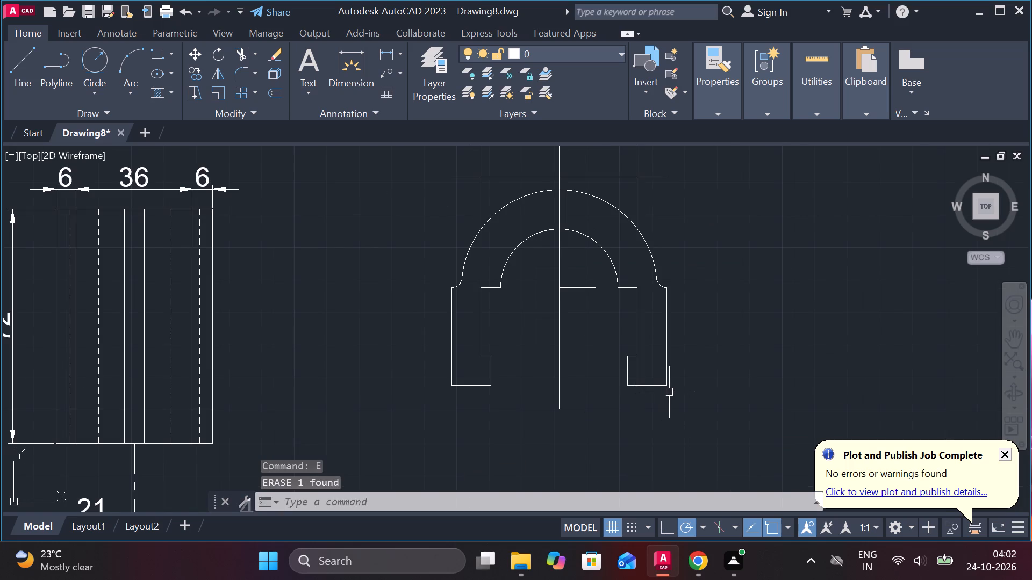
Trim the right leg's inner edge where it runs through the new foot.
type("TR")
key("space")
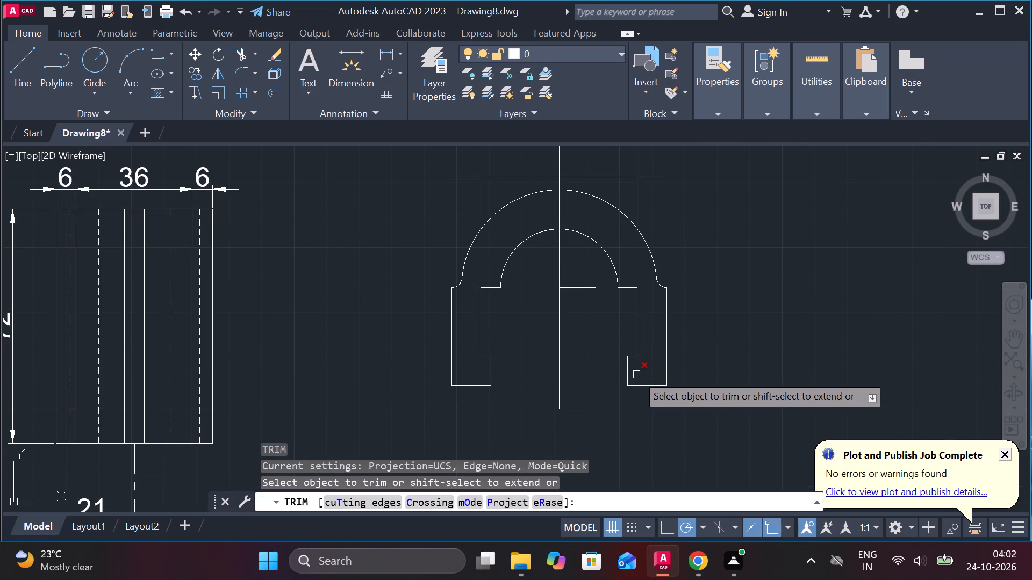
left_click(636, 374)
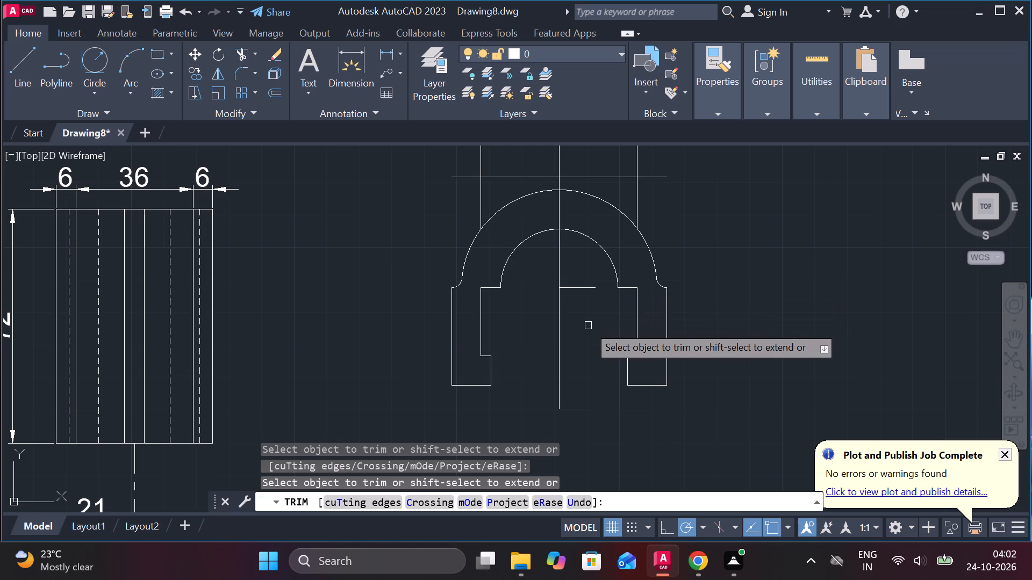
Erase the two outer vertical construction lines rising from the arch's outer curve on either side of the centre line.
middle_click_drag(601, 327, 610, 329)
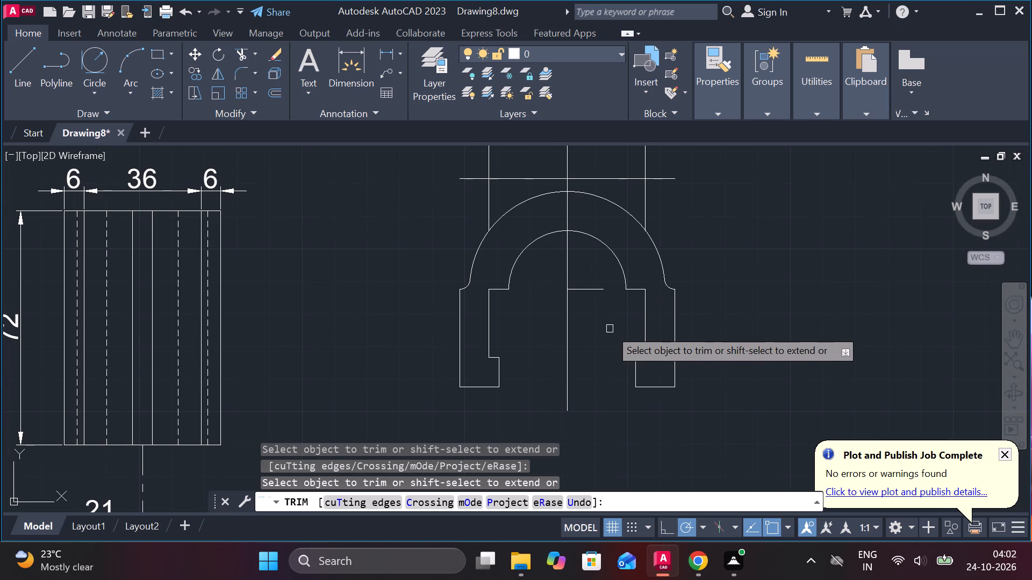
middle_click_drag(614, 316, 651, 374)
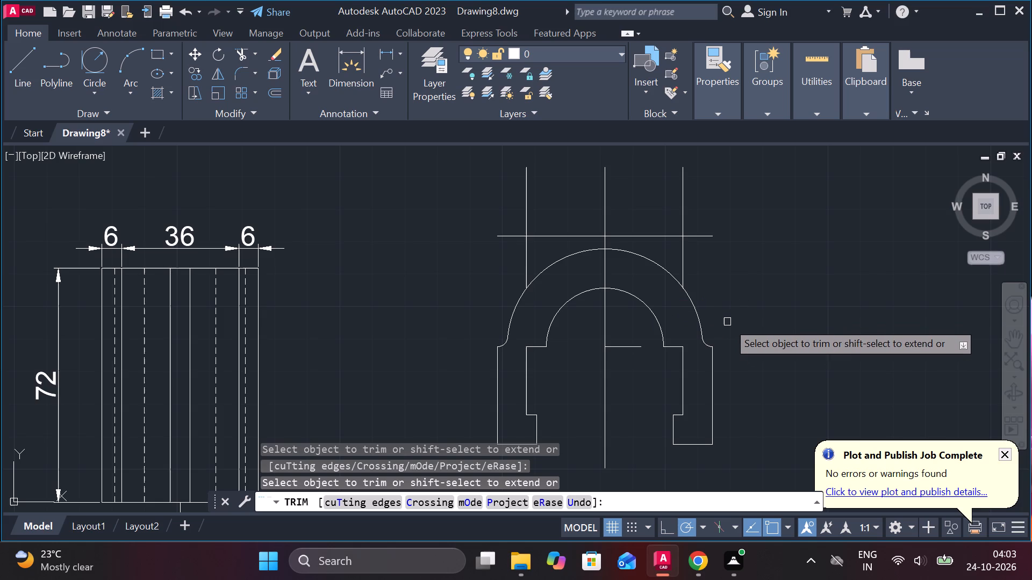
key("Escape")
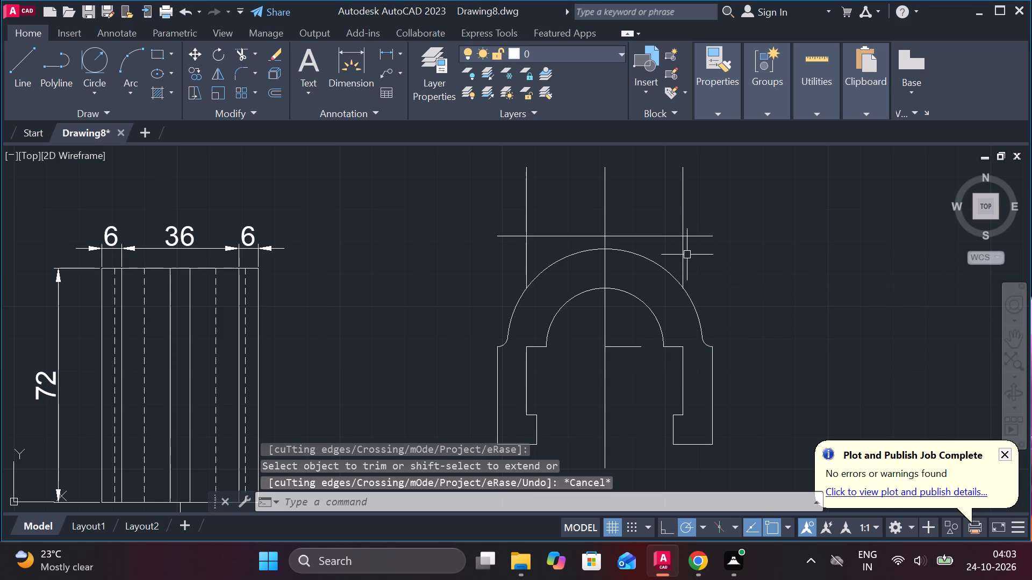
left_click(684, 251)
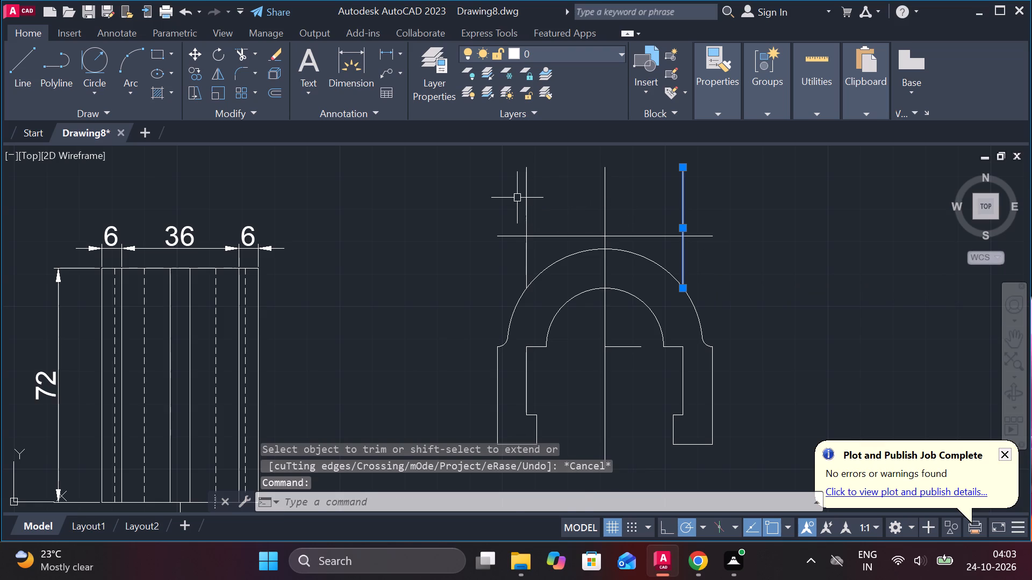
left_click(517, 198)
left_click(541, 191)
left_click(527, 179)
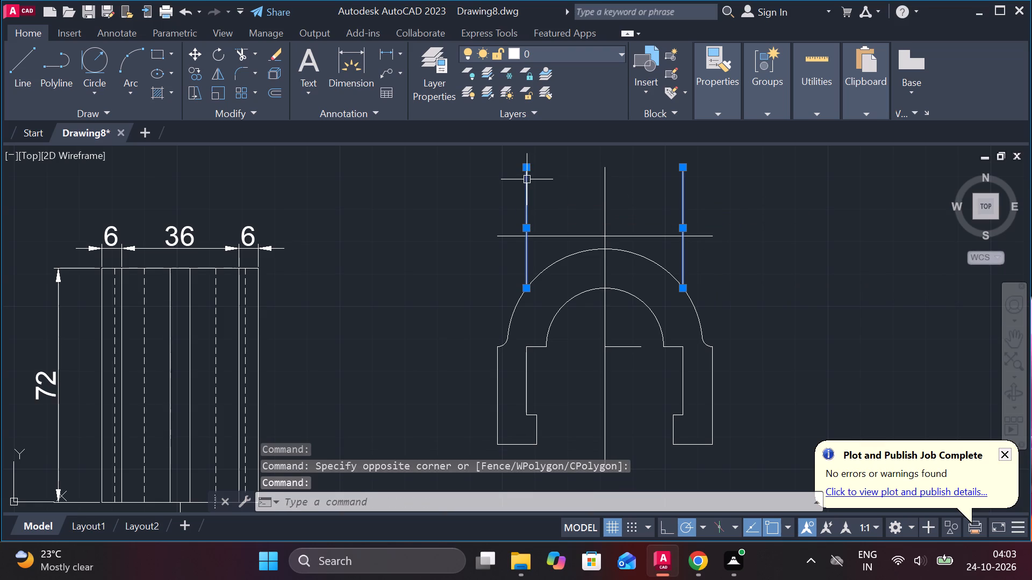
key("e")
key("Return")
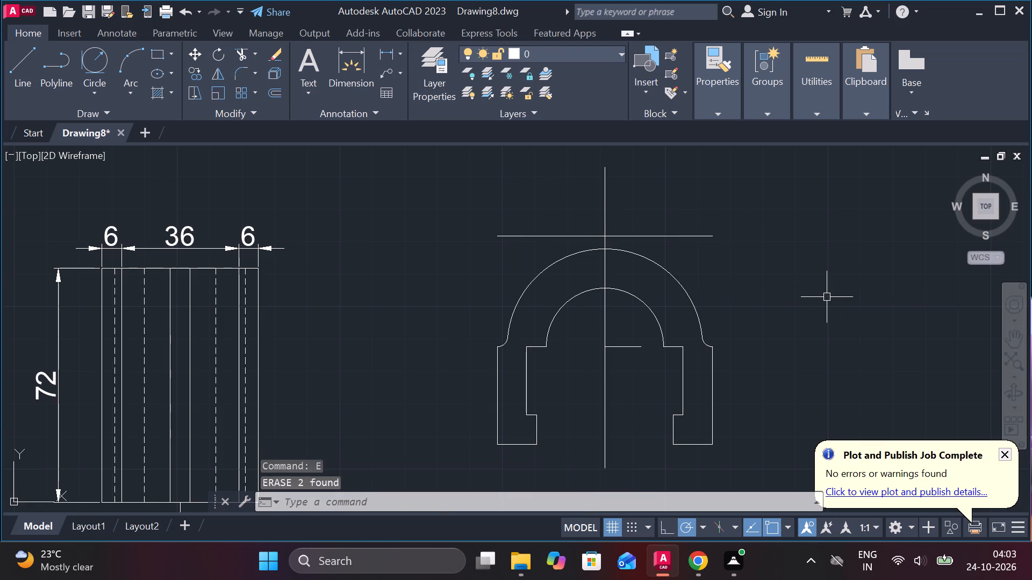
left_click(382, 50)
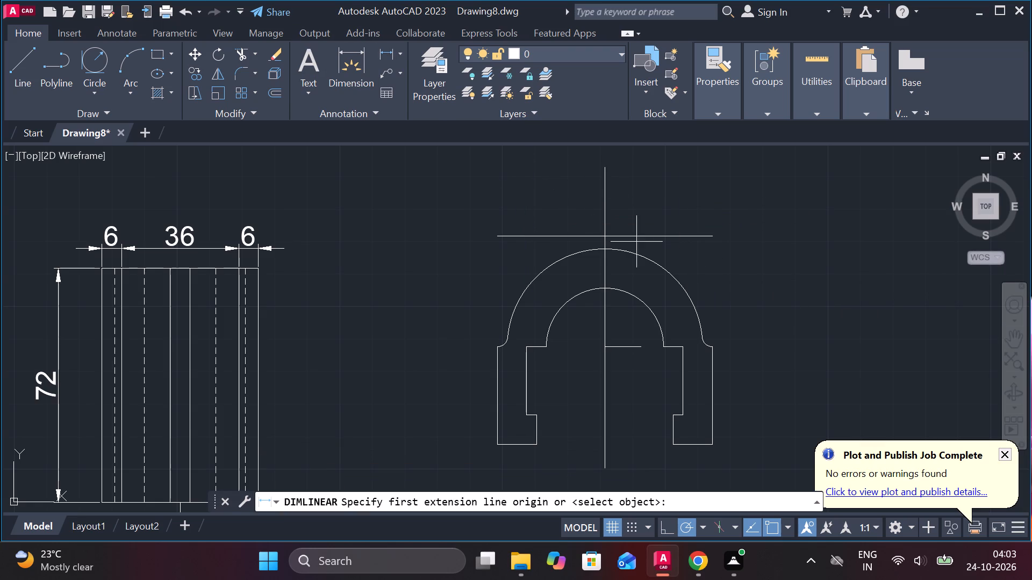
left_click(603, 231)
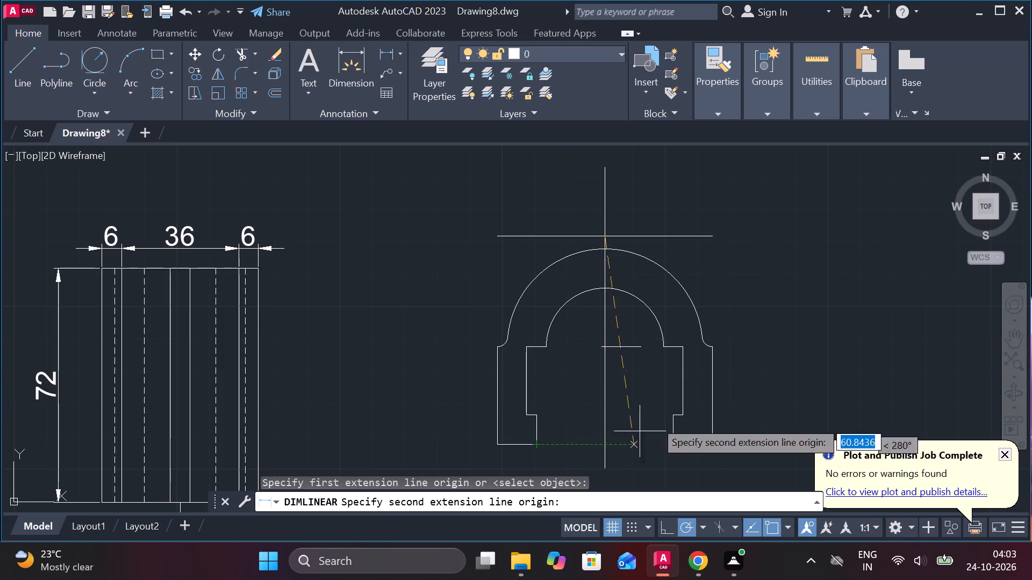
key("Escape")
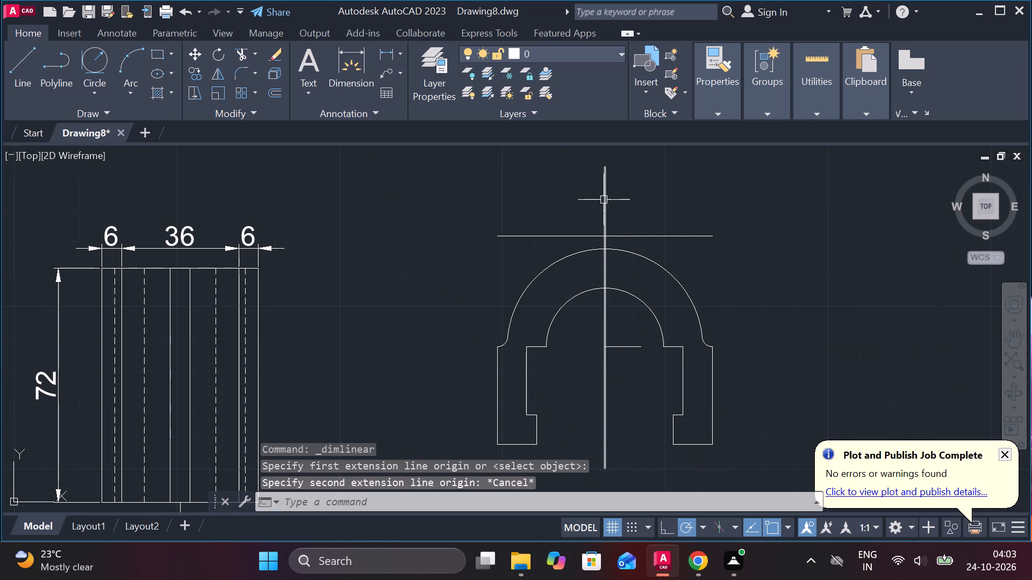
Trim the vertical centre line between the inner arc's crown and the short horizontal line below it.
type("TR")
key("space")
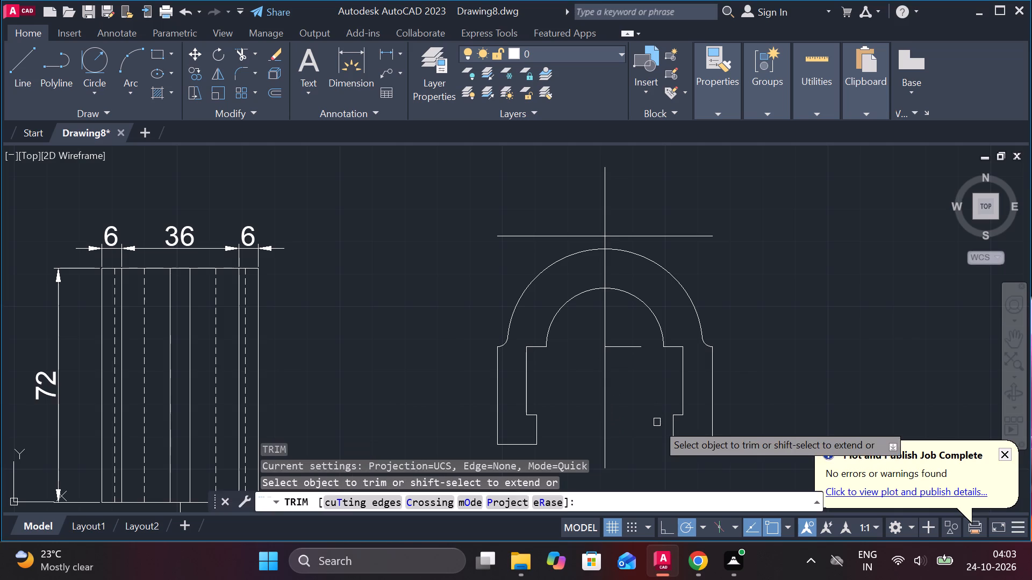
left_click(608, 315)
key("Escape")
Offset the remaining upper vertical centre line by 9 to each side.
left_click(608, 206)
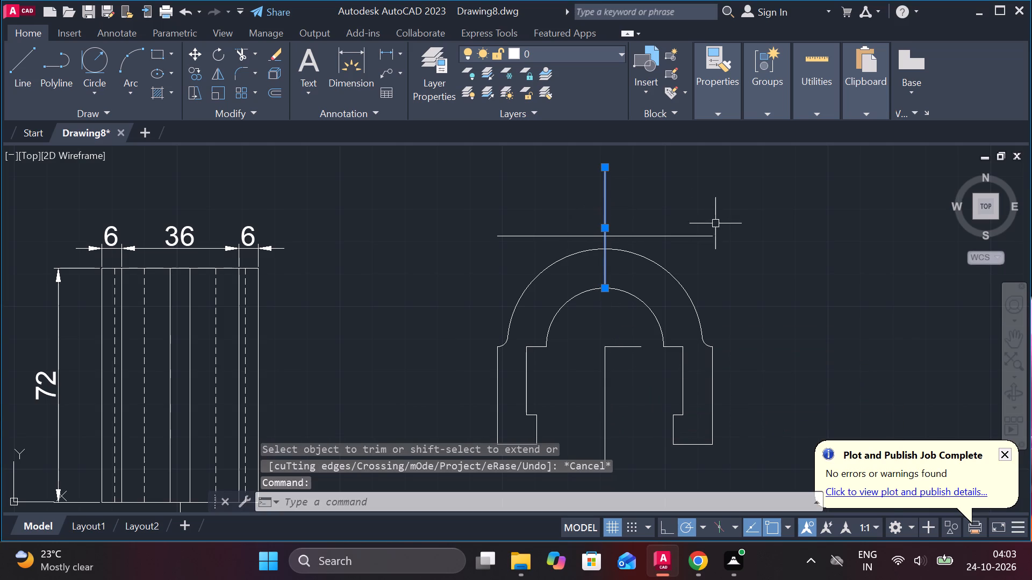
key("o")
key("Return")
key("Return")
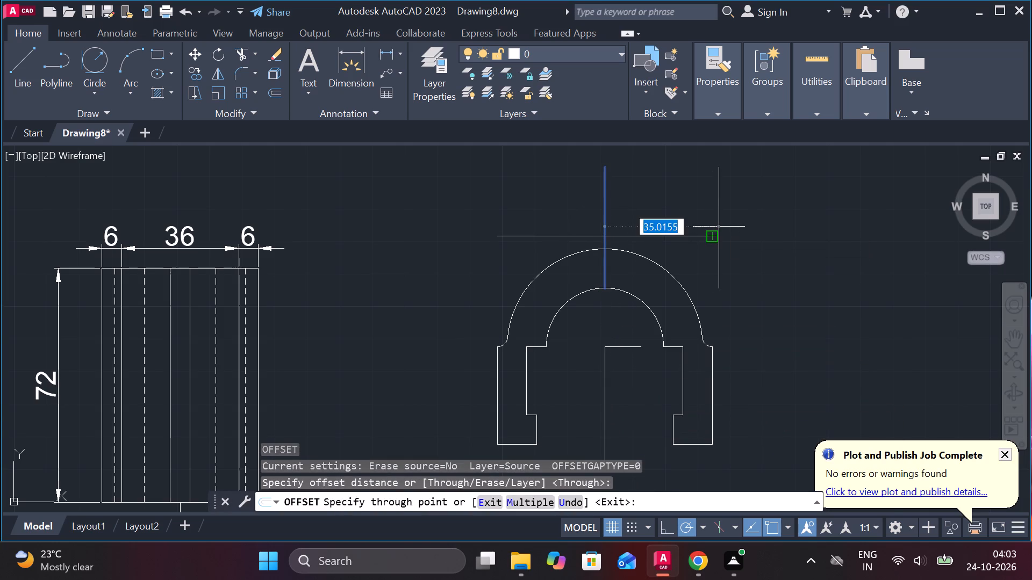
key("9")
key("Return")
left_click(607, 200)
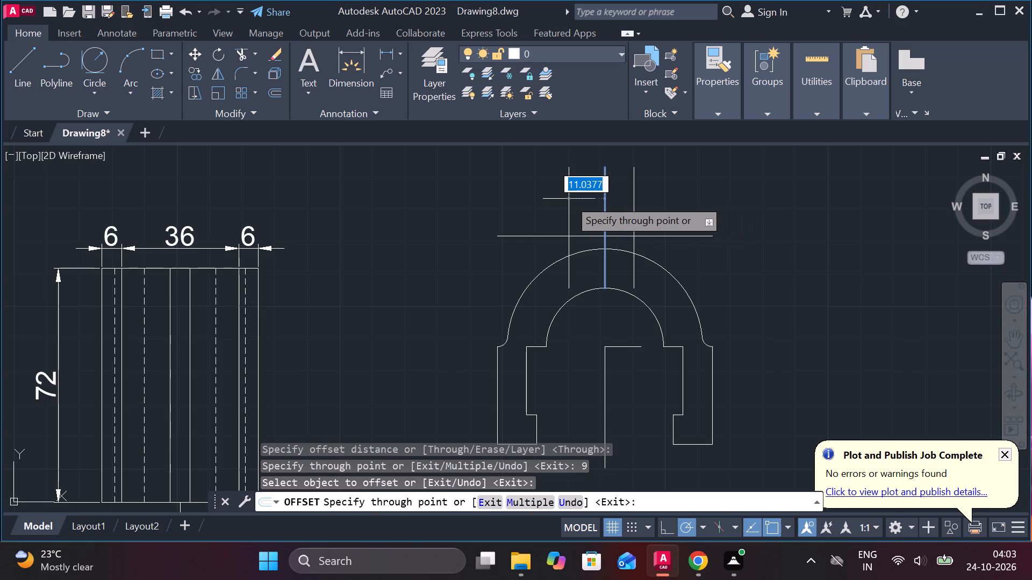
key("9")
key("Return")
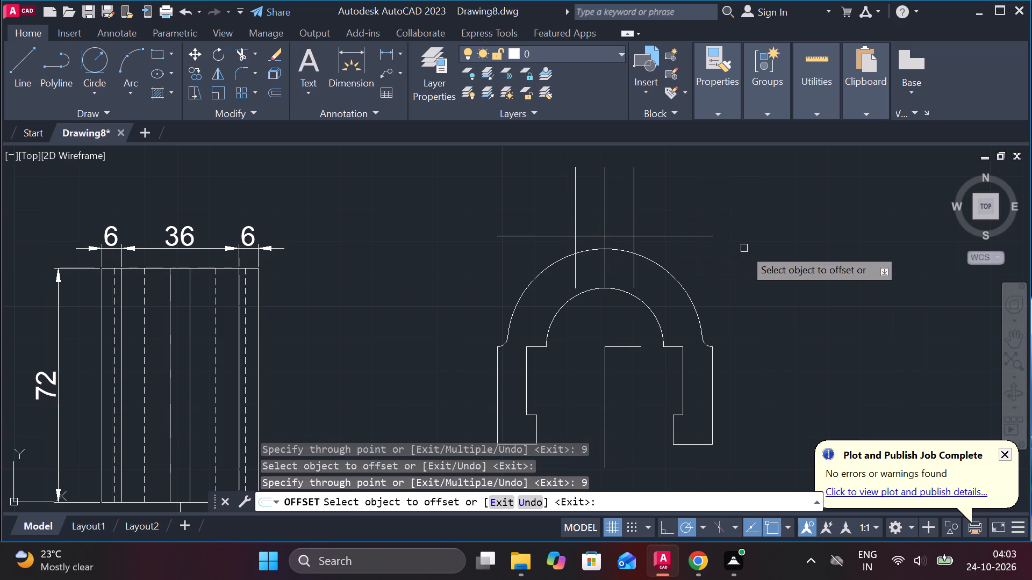
key("Escape")
Trim the offset lines, horizontal top line, outer arc and centre line to leave an open rectangular boss on the arch's crown.
type("TR")
key("space")
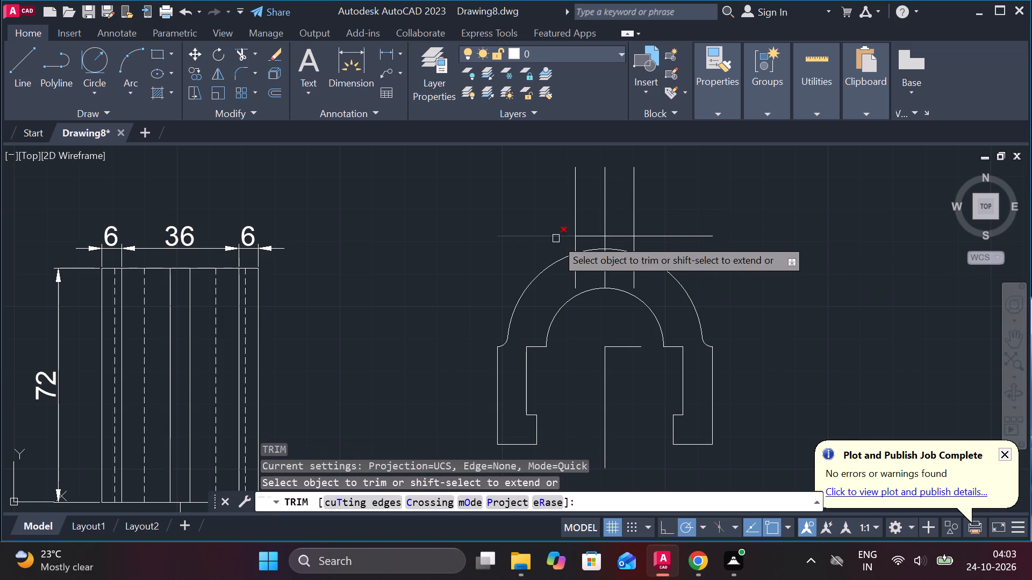
left_click(556, 238)
left_click_drag(564, 195, 669, 187)
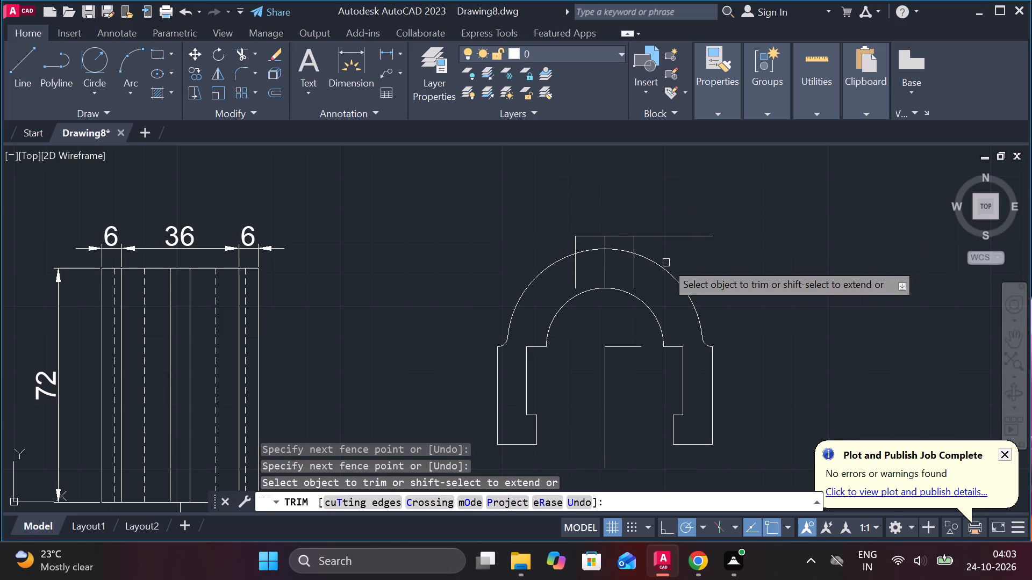
left_click(618, 252)
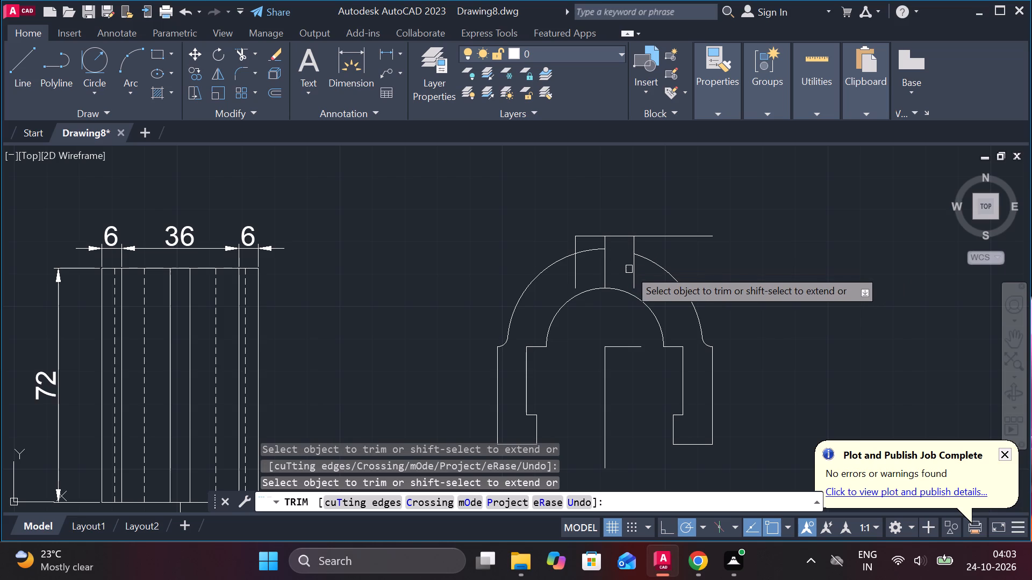
left_click(635, 269)
left_click(577, 270)
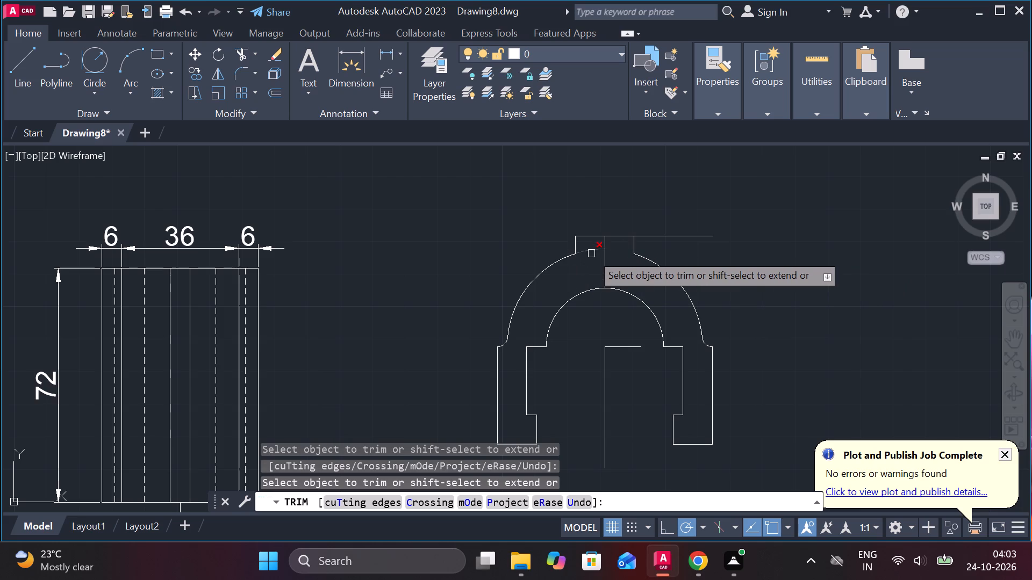
left_click(591, 253)
left_click(670, 238)
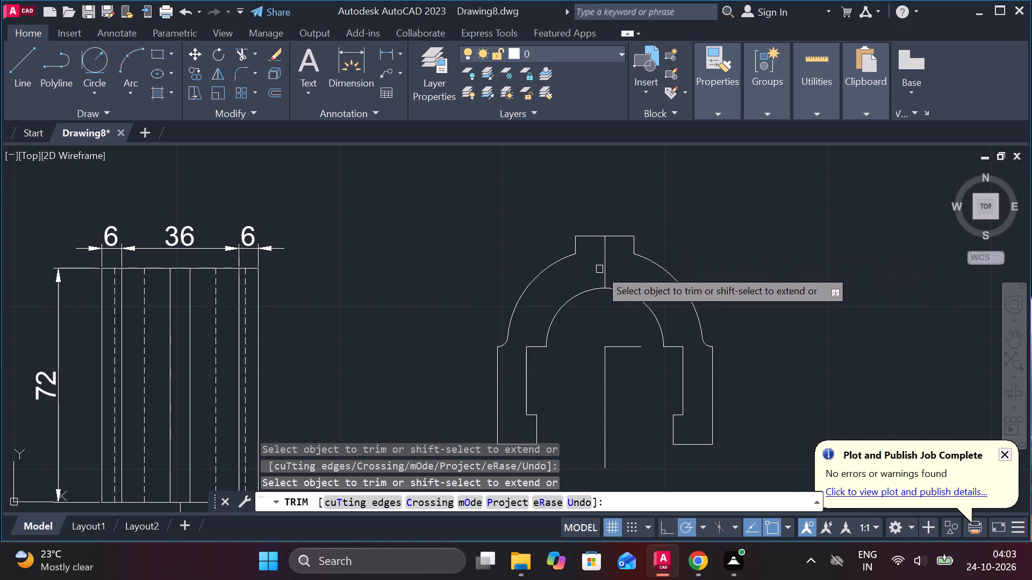
left_click(604, 262)
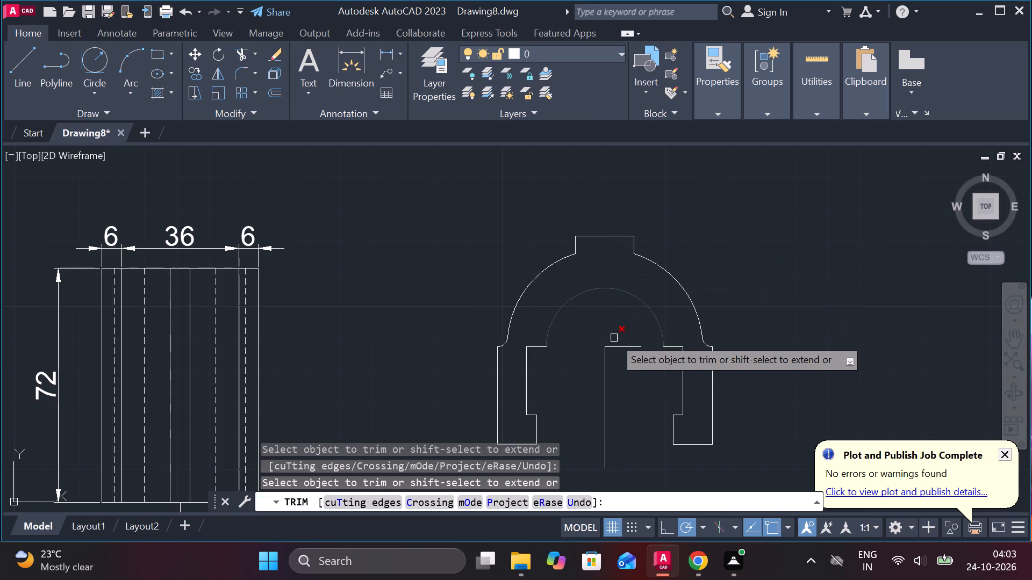
Remove the leftover short horizontal line and lower centre line inside the arch opening with Trim.
left_click(628, 349)
left_click(603, 354)
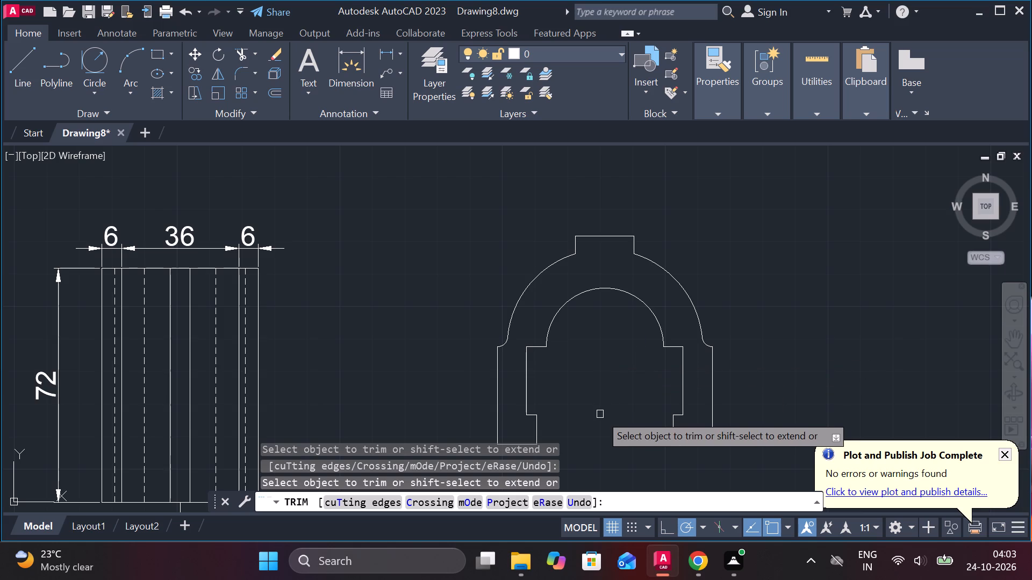
scroll(605, 400, "down", 1)
middle_click_drag(606, 396, 621, 384)
scroll(597, 352, "up", 1)
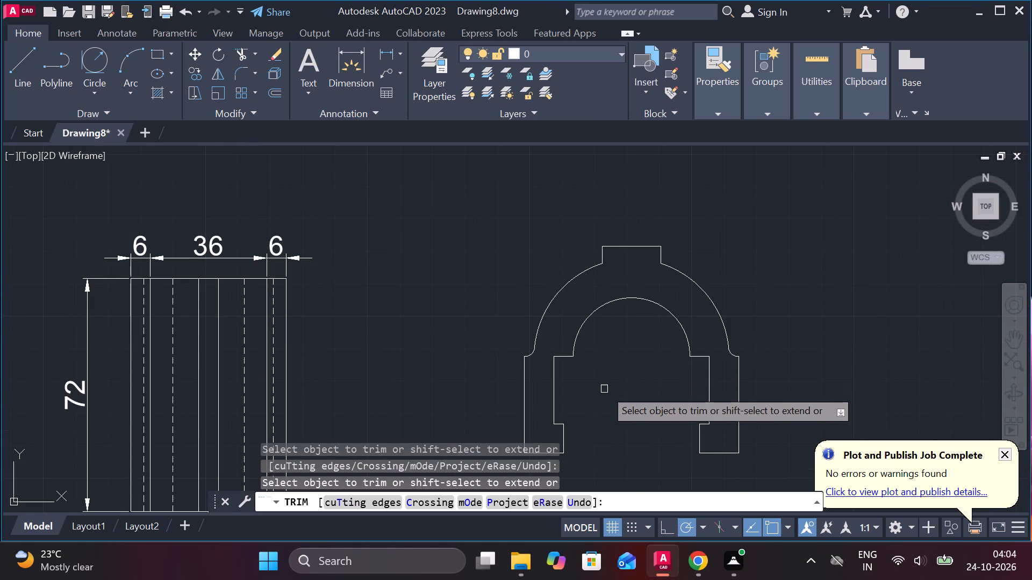
middle_click_drag(605, 389, 603, 346)
key("Escape")
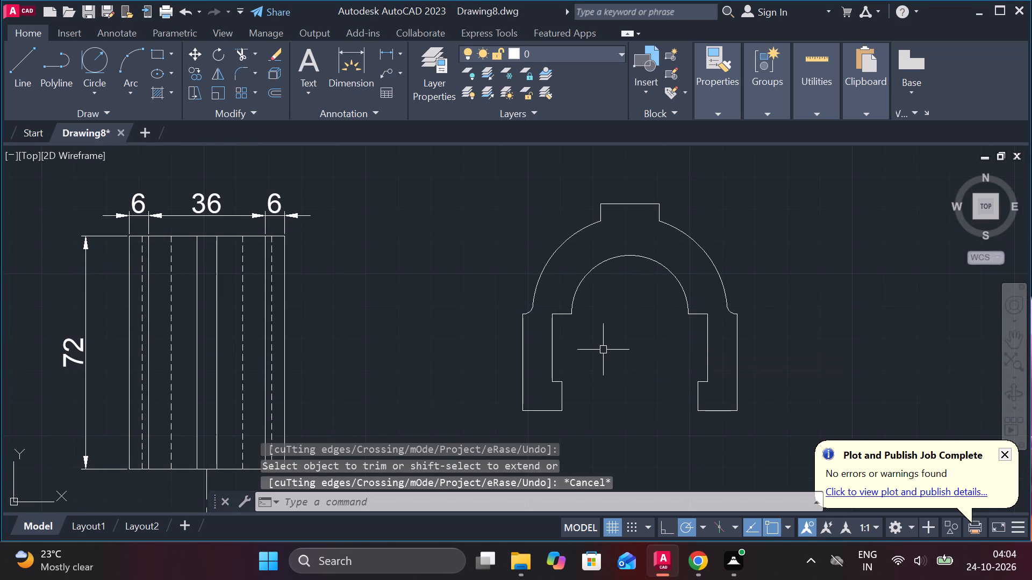
Draw a vertical line upward from the midpoint of the boss's top edge.
middle_click_drag(603, 350, 607, 403)
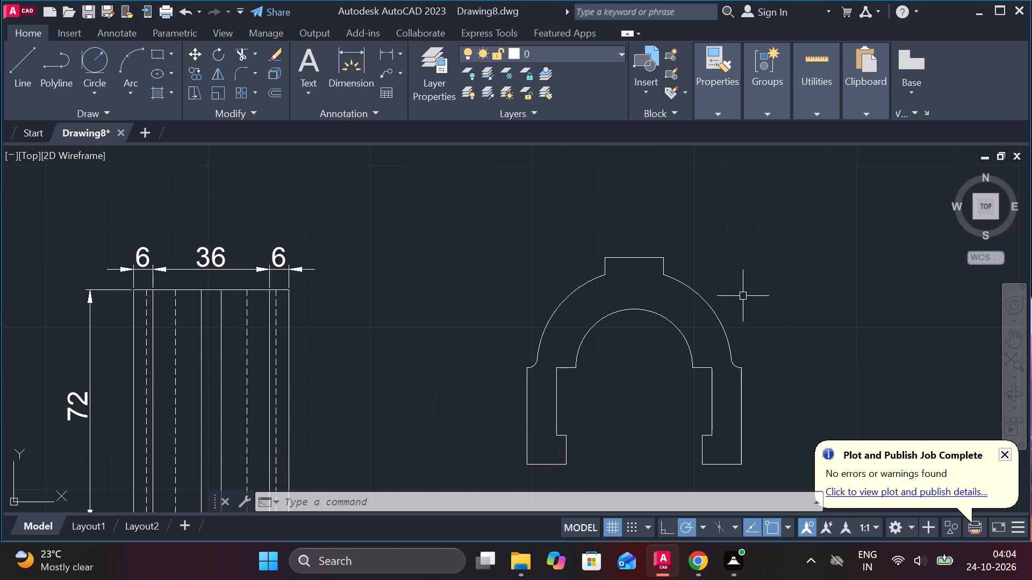
key("l")
key("Return")
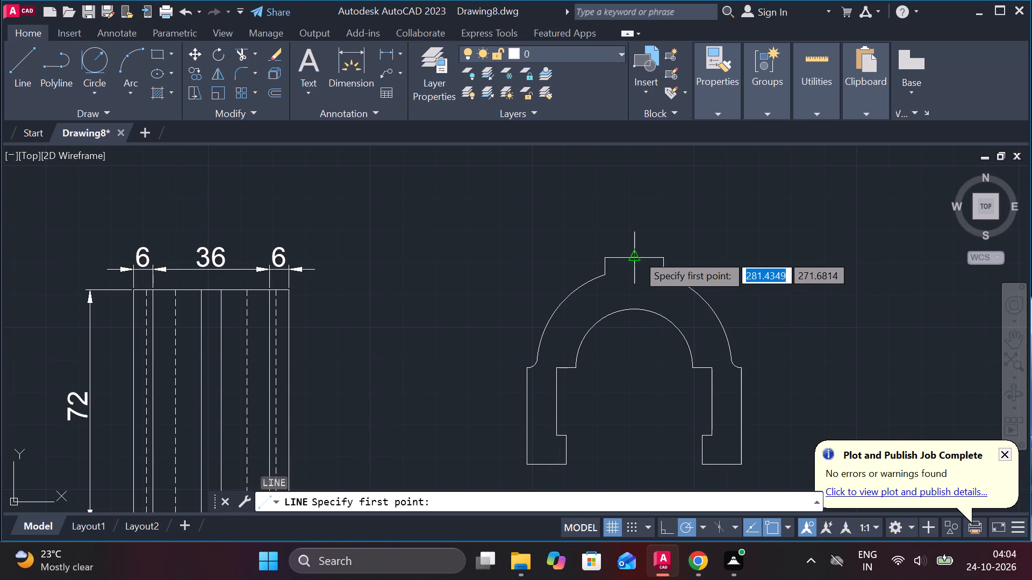
left_click(637, 254)
middle_click_drag(636, 235, 636, 309)
left_click(624, 205)
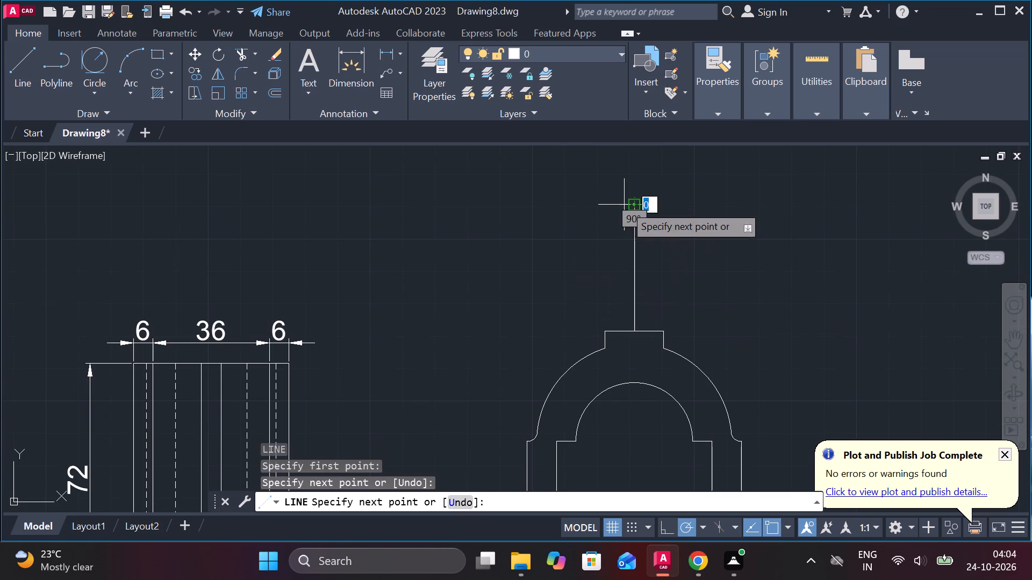
key("Escape")
Fillet both corners where the boss's sides meet the outer arc with radius 4.
scroll(723, 236, "down", 1)
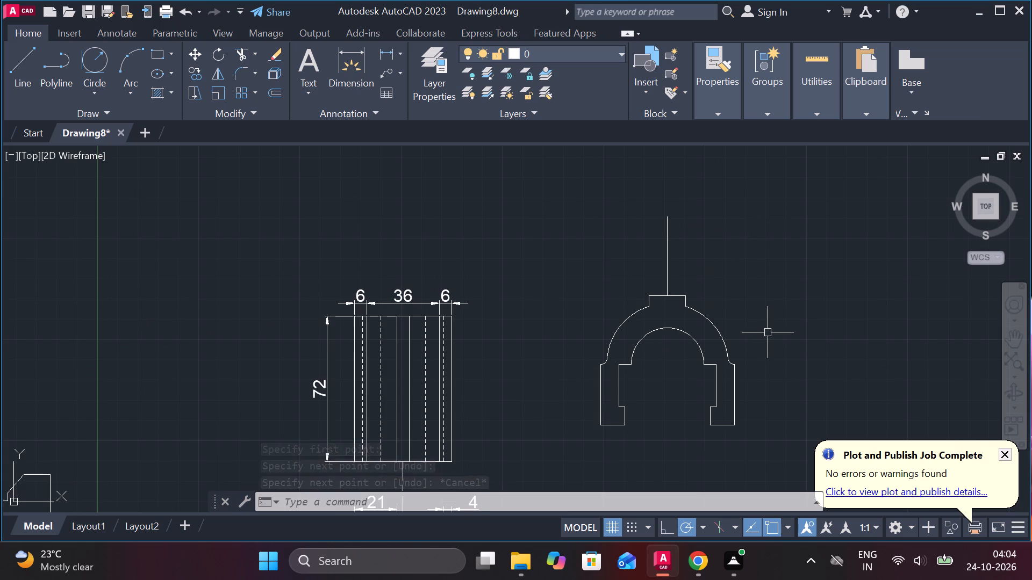
middle_click_drag(768, 332, 762, 322)
scroll(675, 249, "up", 1)
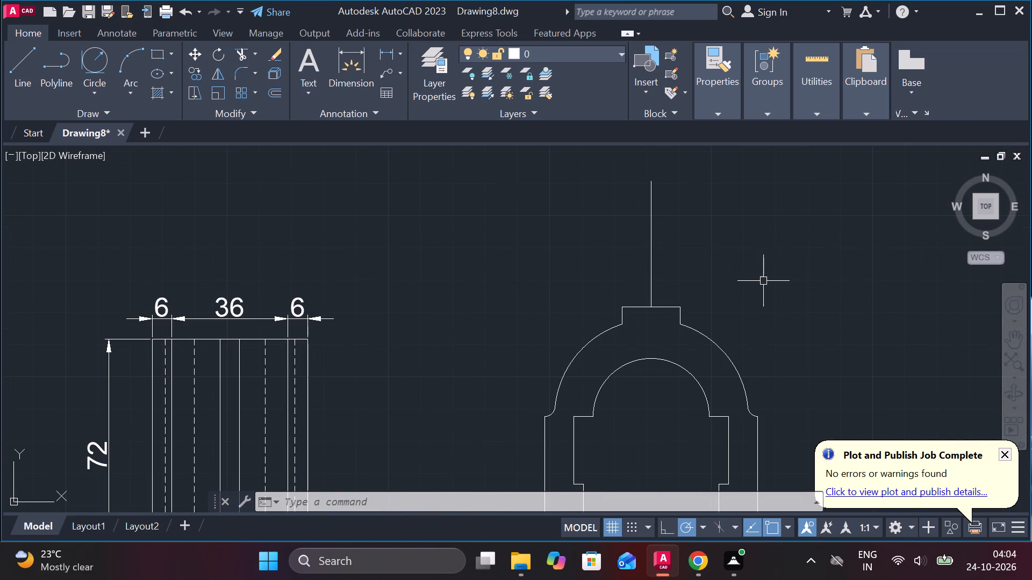
type("F R")
key("space")
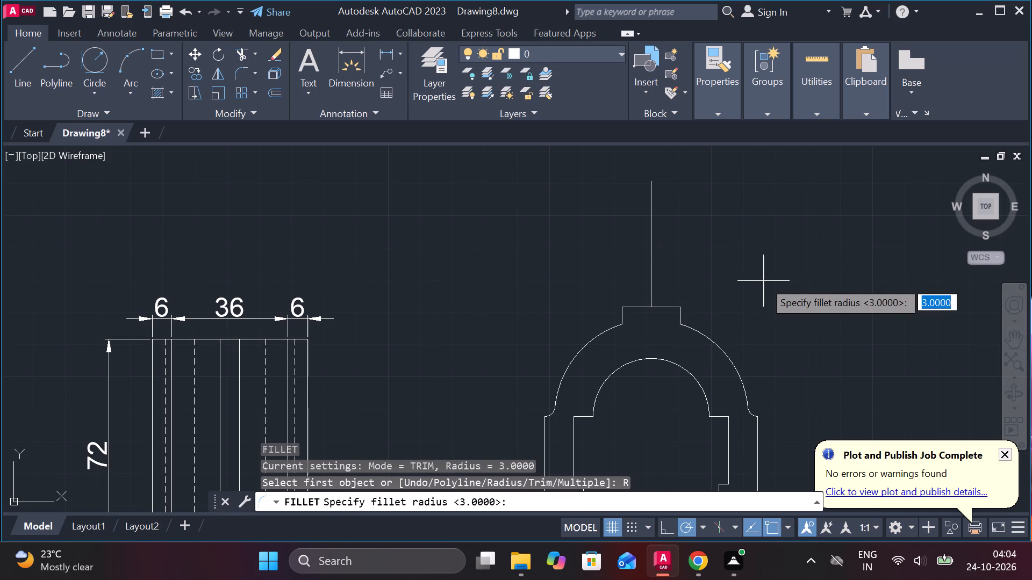
type("4")
key("space")
scroll(739, 297, "up", 2)
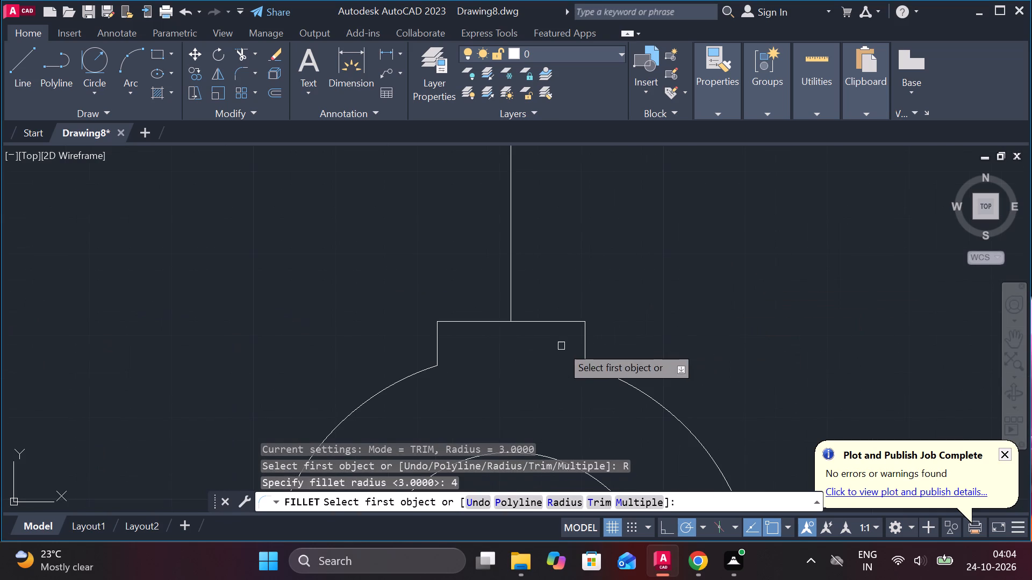
left_click(583, 343)
left_click(602, 370)
key("space")
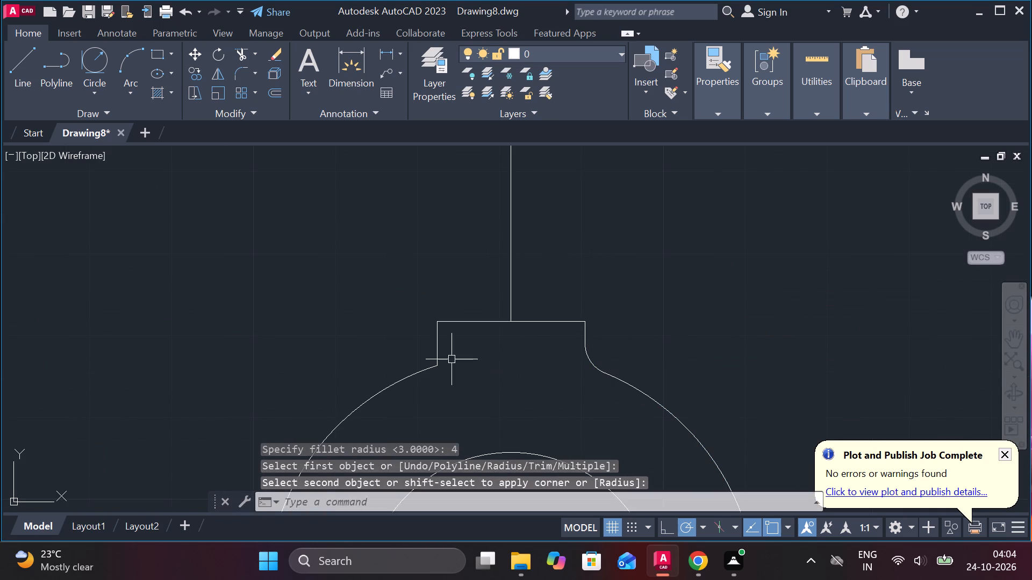
left_click(435, 337)
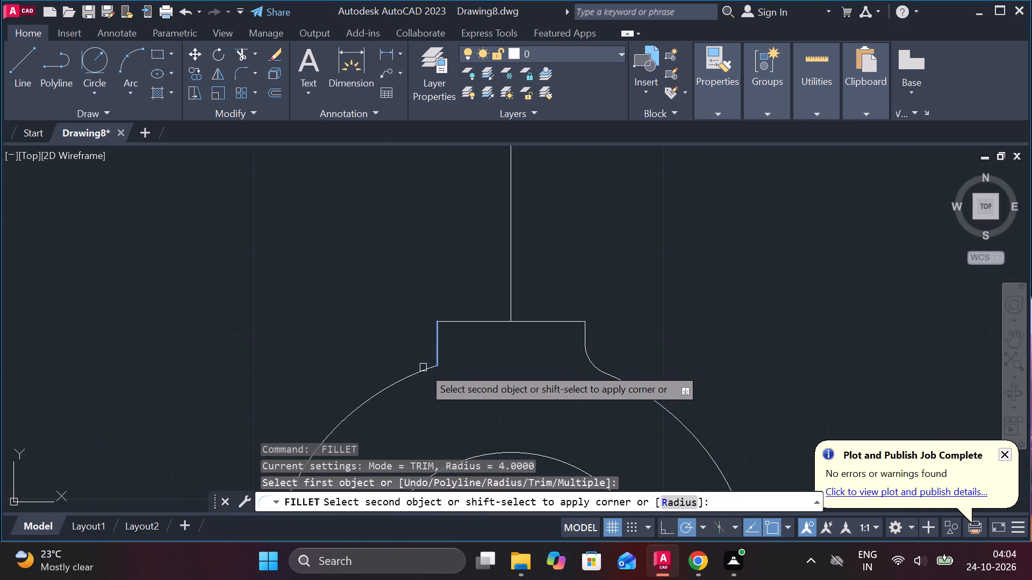
left_click(422, 368)
Copy the arch profile, without the vertical line above it, to the empty area above the separate V-block outline.
scroll(500, 349, "down", 3)
scroll(584, 343, "down", 1)
middle_click_drag(591, 366, 600, 320)
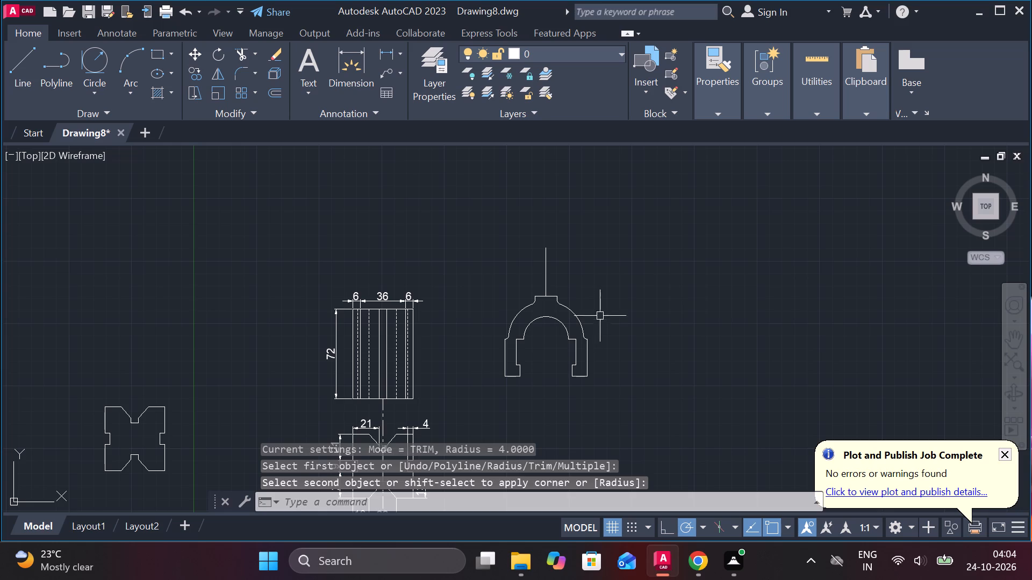
key("Escape")
left_click(465, 286)
left_click(618, 390)
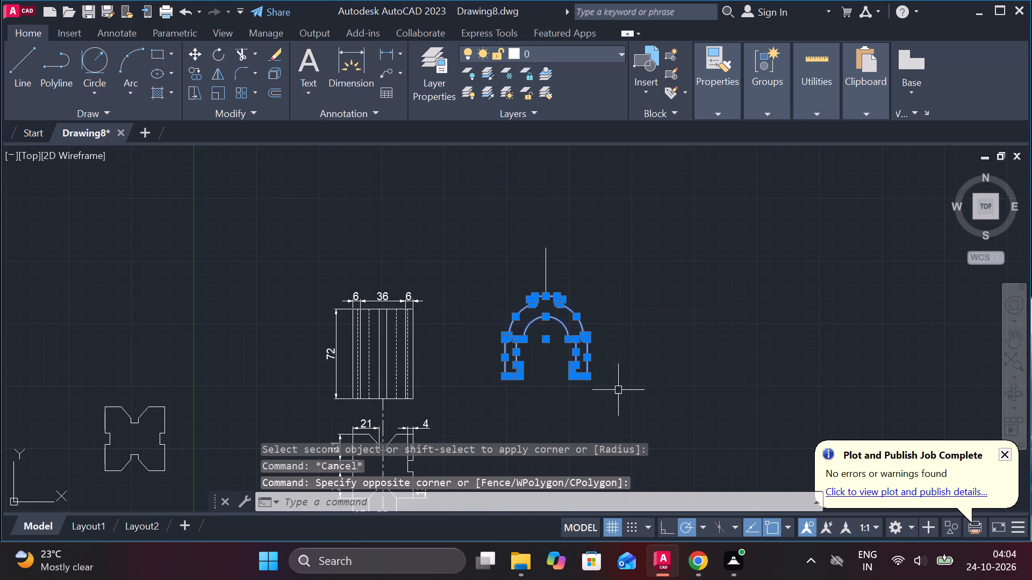
type("CO")
key("Return")
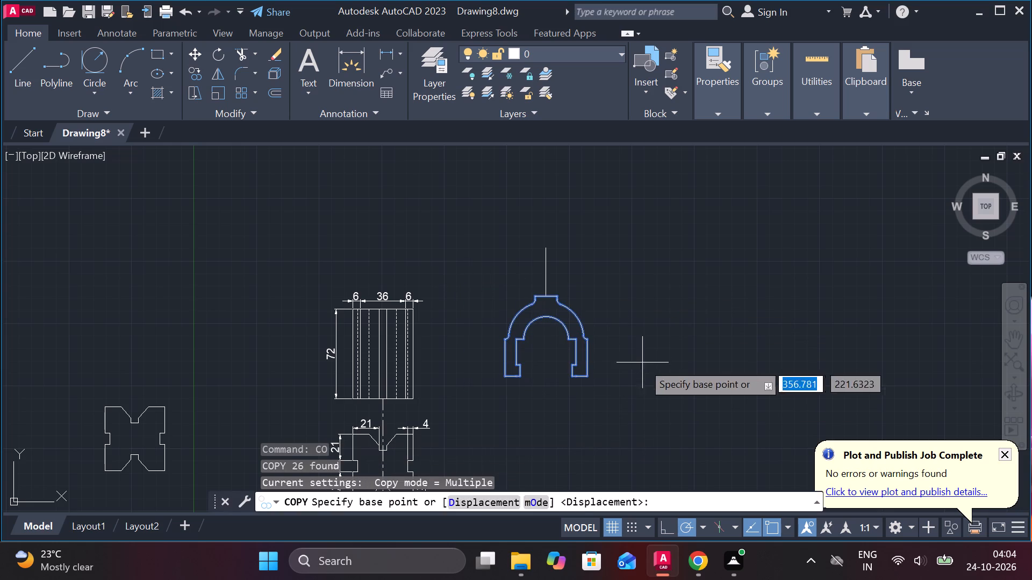
left_click(659, 366)
scroll(669, 358, "down", 2)
left_click(363, 340)
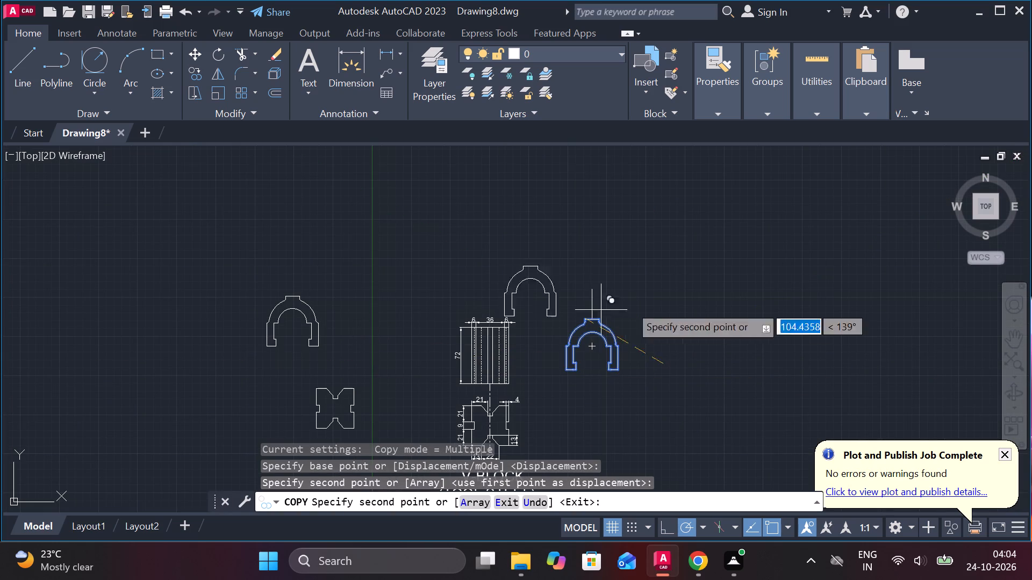
key("Escape")
Draw a 66 by 18 rectangle above the arch with lines, its bottom edge centred on the vertical line's upper end.
scroll(595, 348, "up", 3)
scroll(622, 316, "down", 1)
middle_click_drag(615, 323, 540, 426)
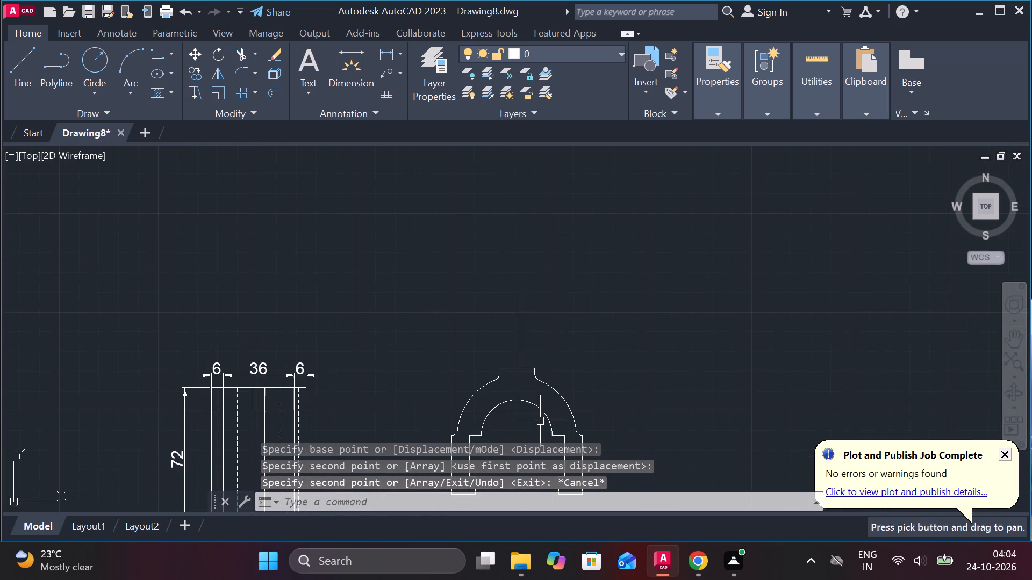
key("l")
key("Return")
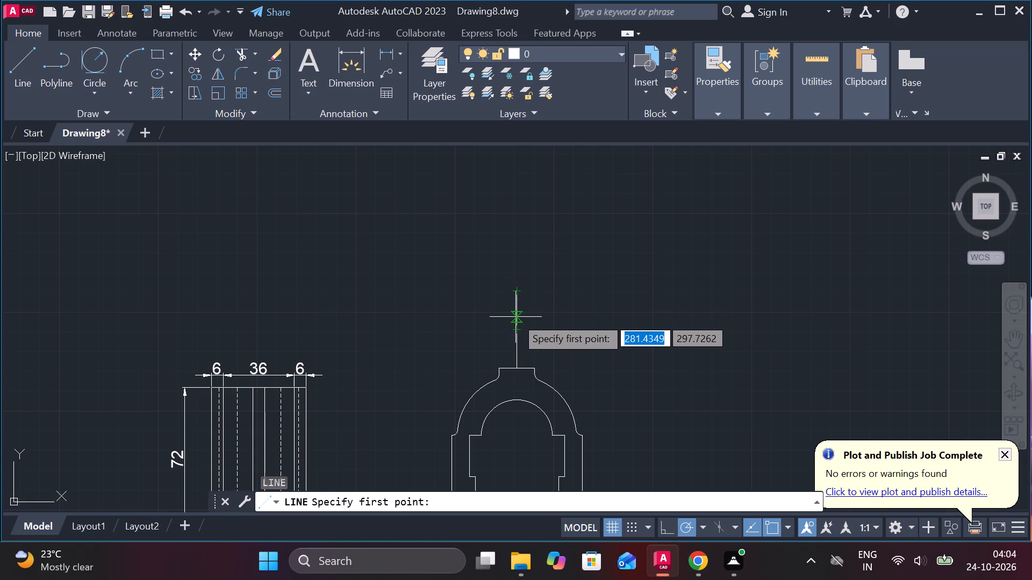
left_click(515, 298)
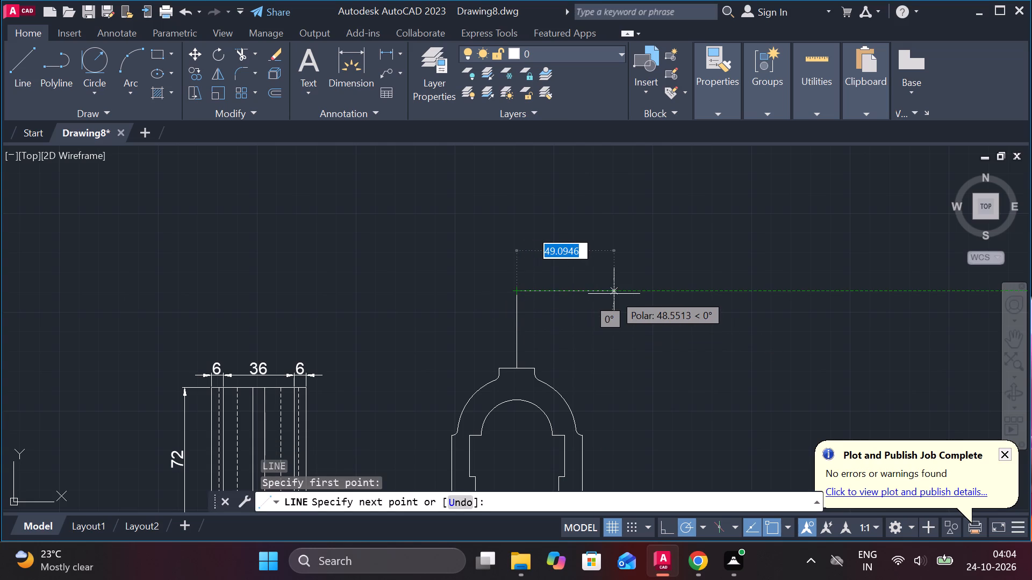
type("33")
key("Return")
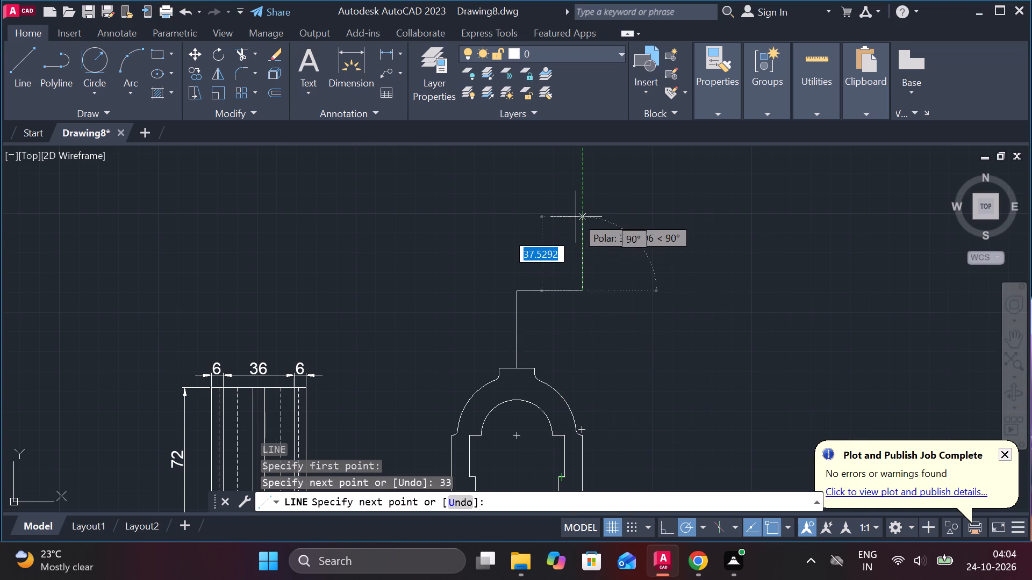
type("18")
key("Return")
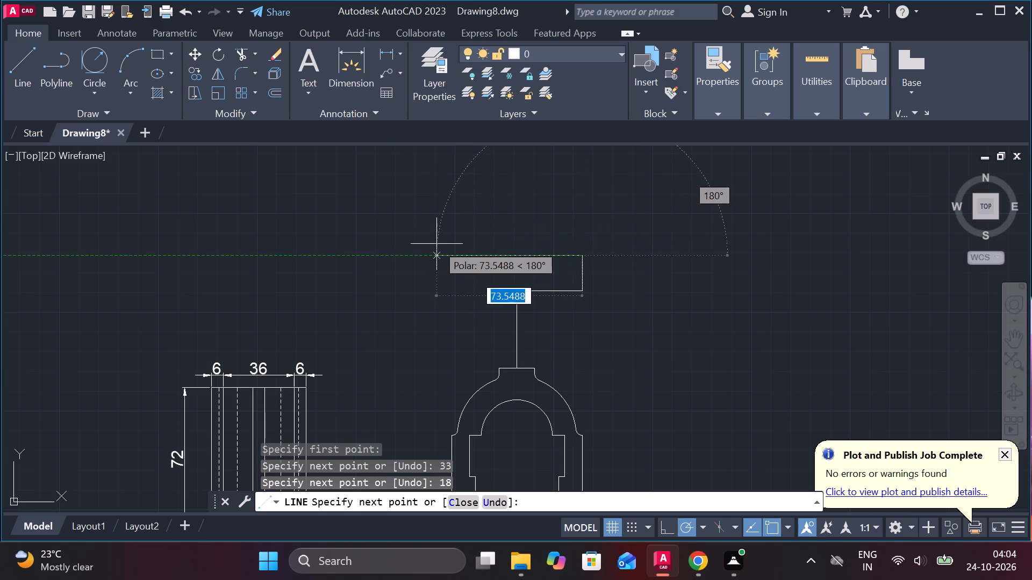
type("66")
key("space")
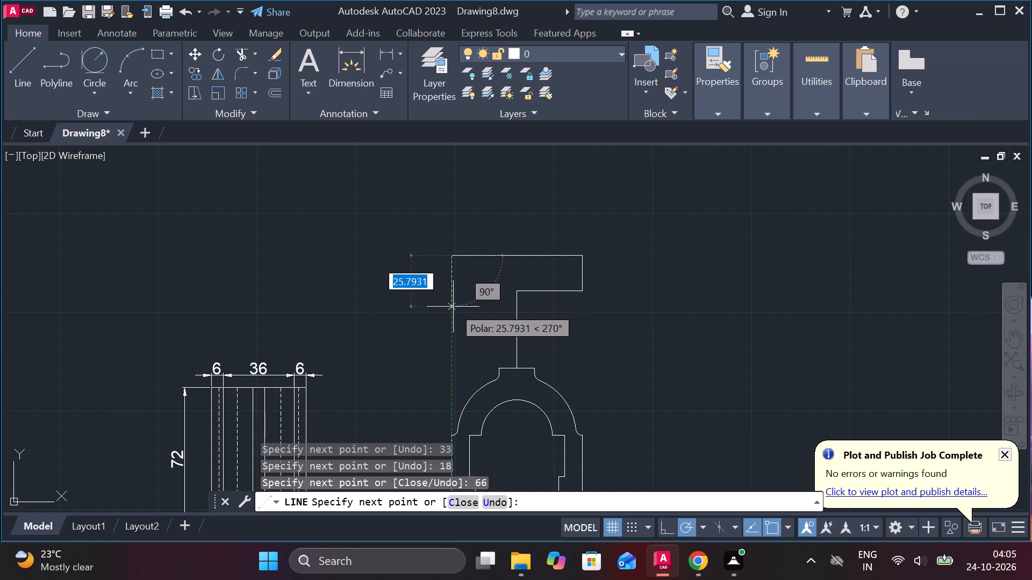
type("18")
key("Return")
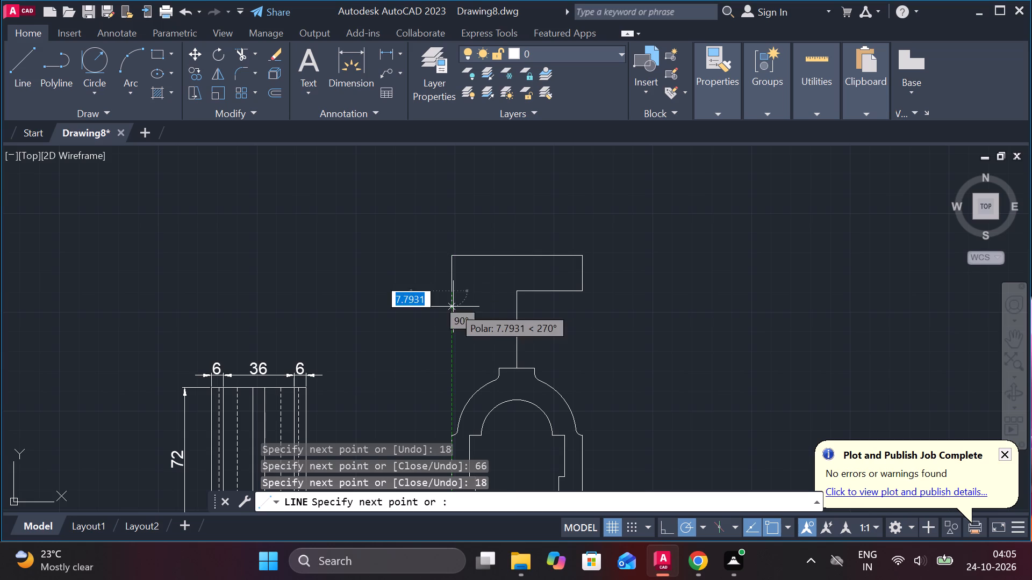
left_click(521, 296)
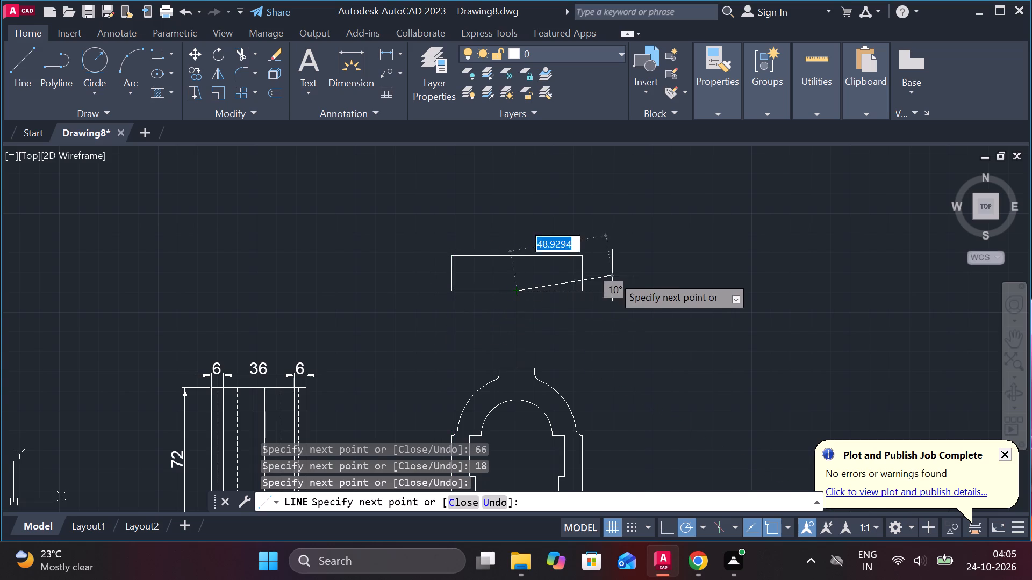
key("Escape")
Stretch the vertical line's upper end through the rectangle to a point above its top edge.
scroll(571, 278, "up", 1)
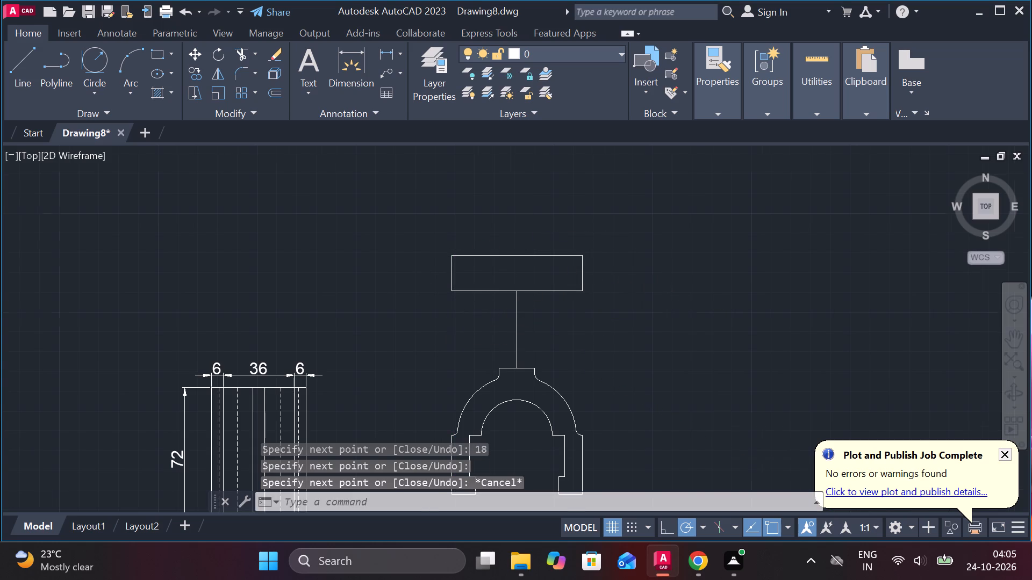
left_click(481, 338)
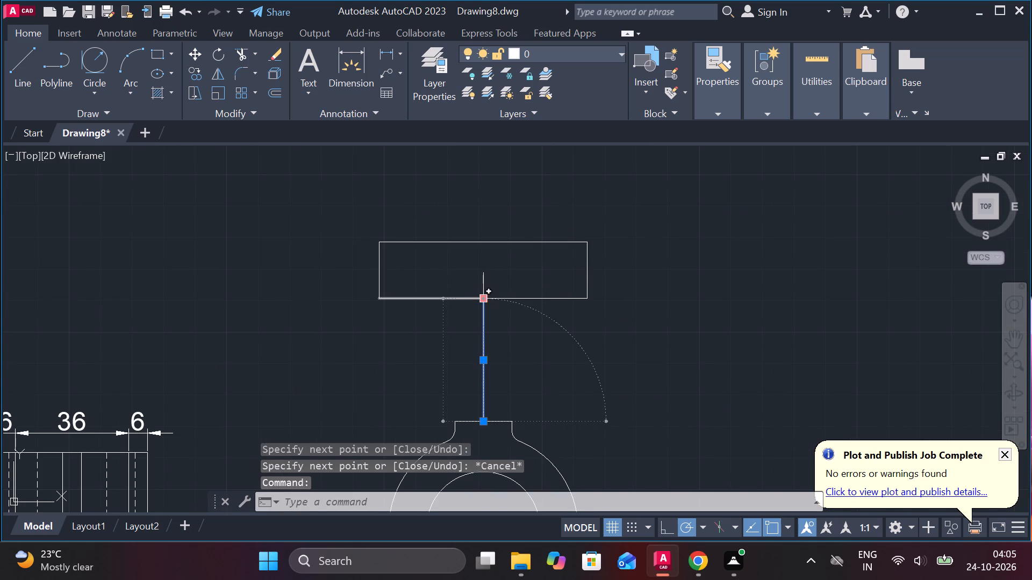
left_click(480, 300)
left_click(482, 213)
key("Escape")
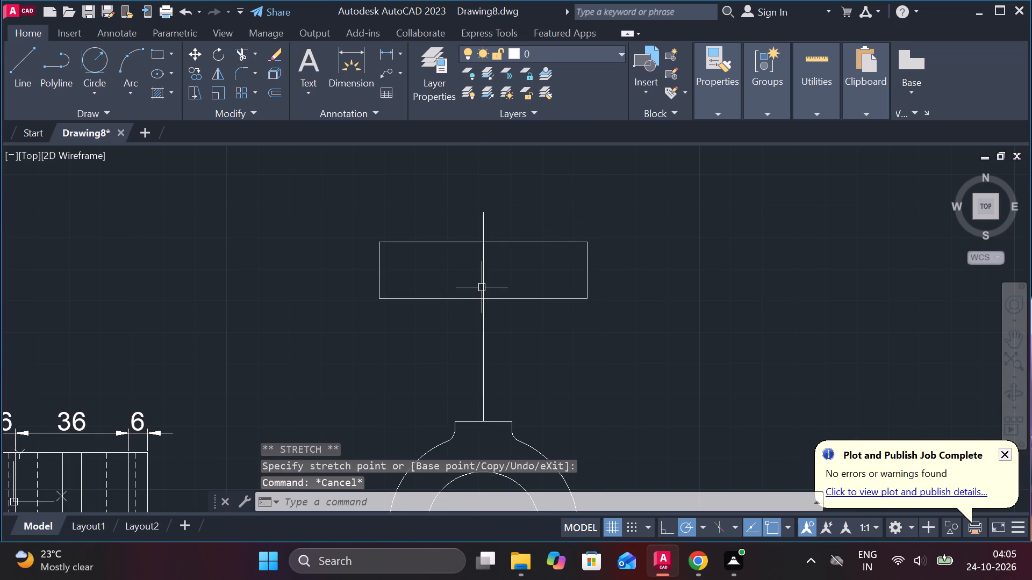
Draw a horizontal centre line between the midpoints of the rectangle's short sides.
key("l")
key("Return")
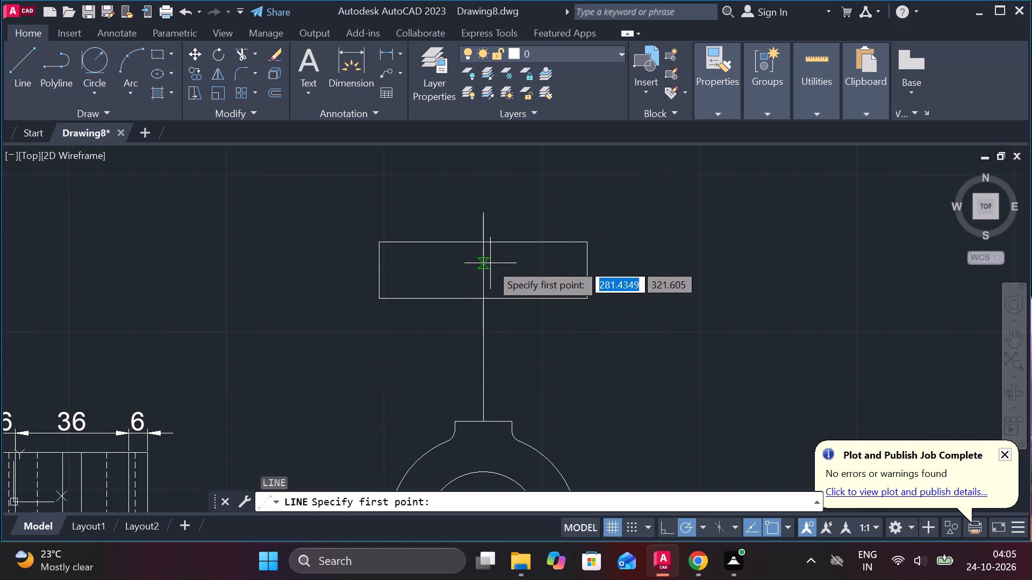
left_click(384, 271)
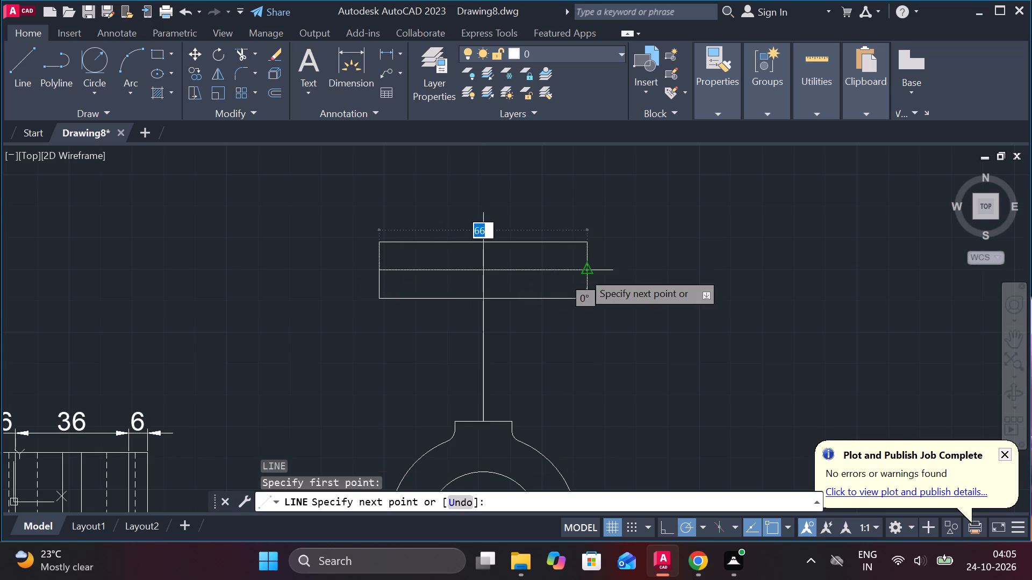
left_click(583, 272)
key("Escape")
Draw a circle of diameter 18 centred where the rectangle's two centre lines cross.
type("C")
key("space")
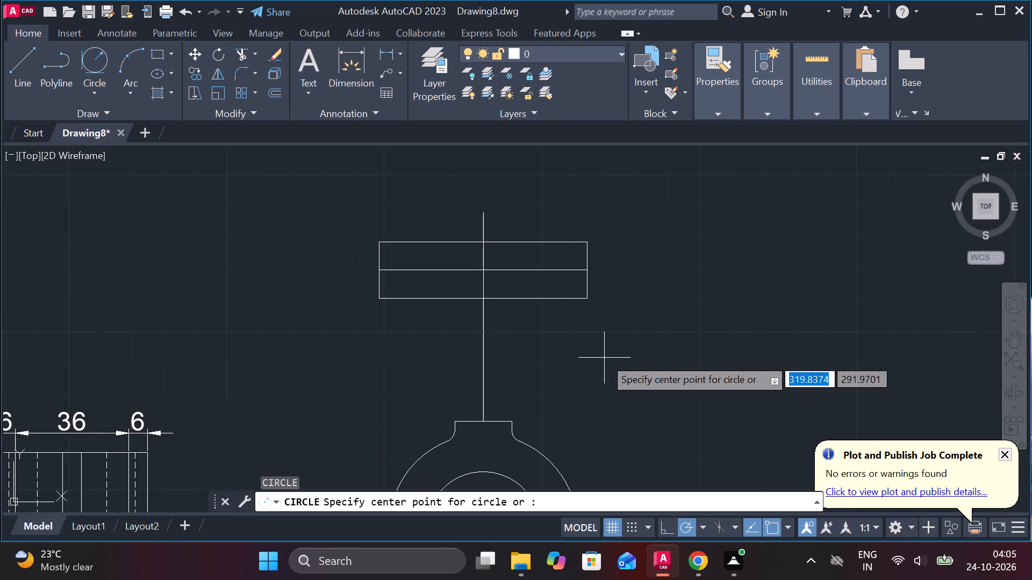
left_click(481, 267)
scroll(481, 267, "up", 2)
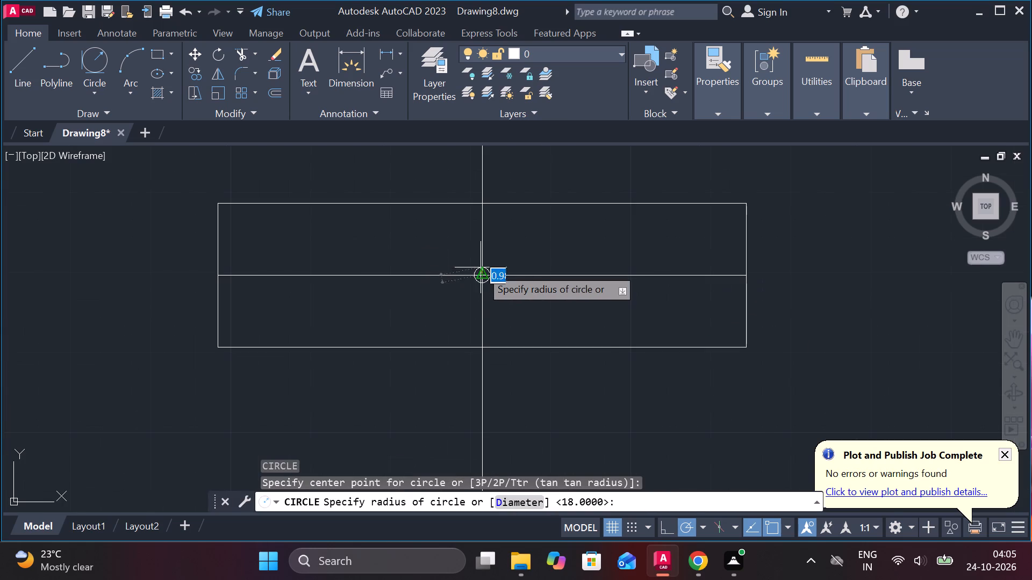
type("D 1")
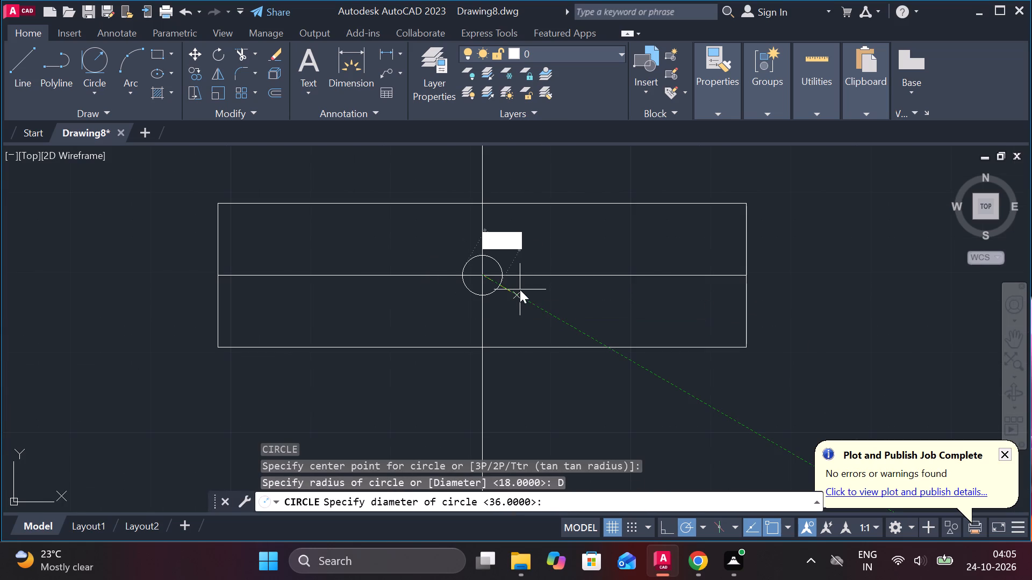
key("8")
key("Return")
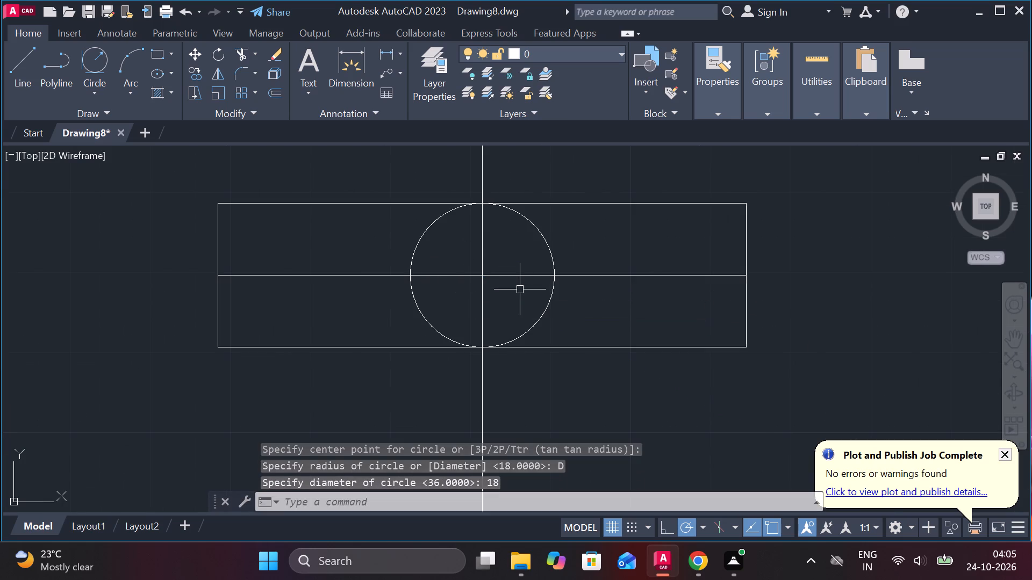
Draw vertical lines from both side quadrants of the circle down to the rectangle's bottom edge.
key("l")
key("Return")
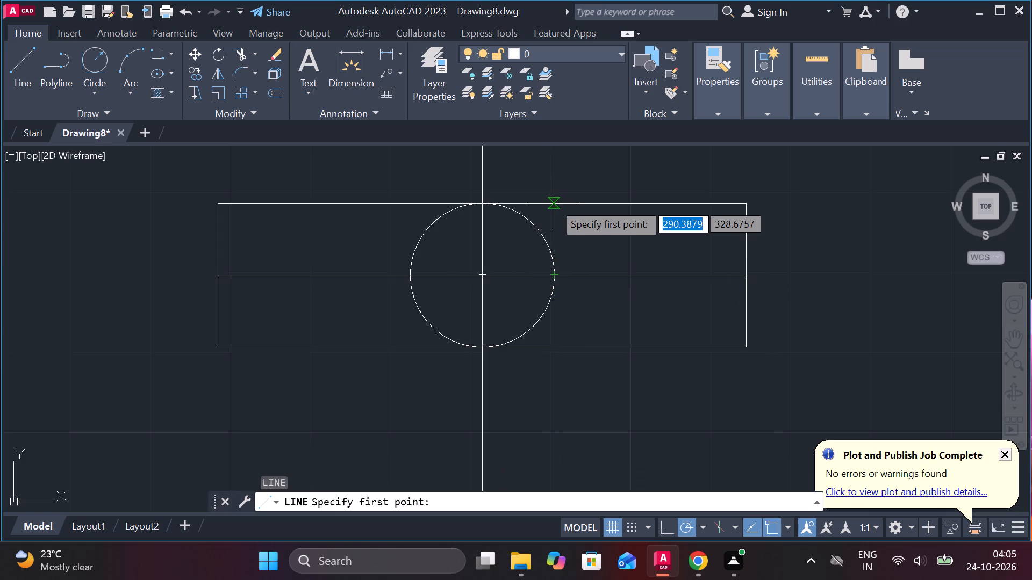
left_click(554, 271)
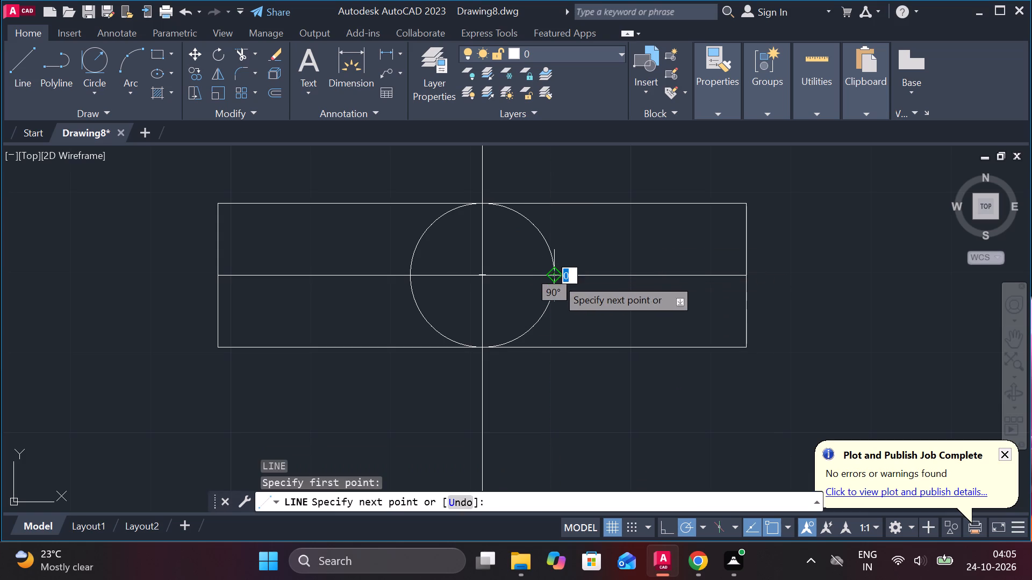
left_click(557, 350)
key("Escape")
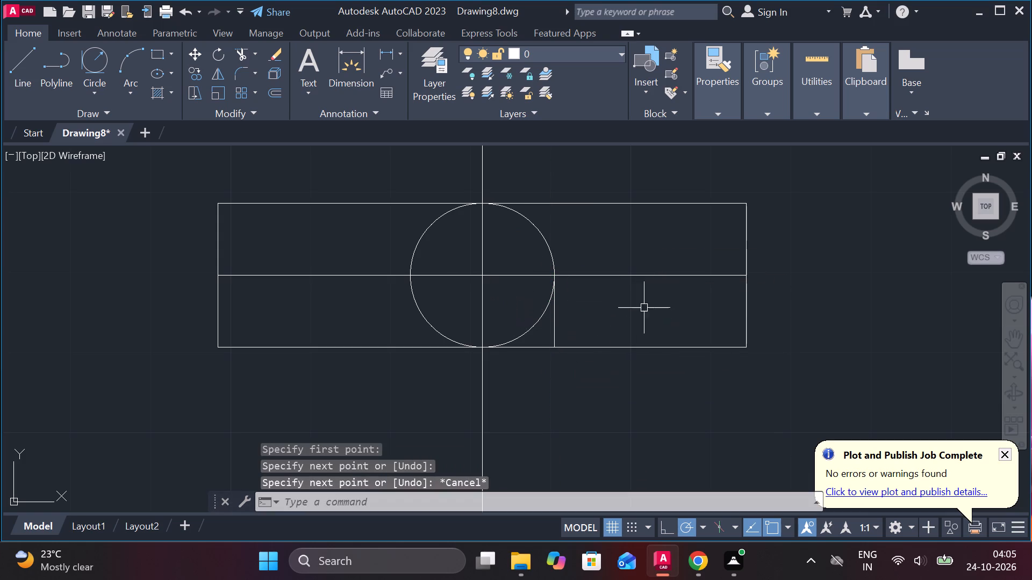
key("space")
left_click(411, 272)
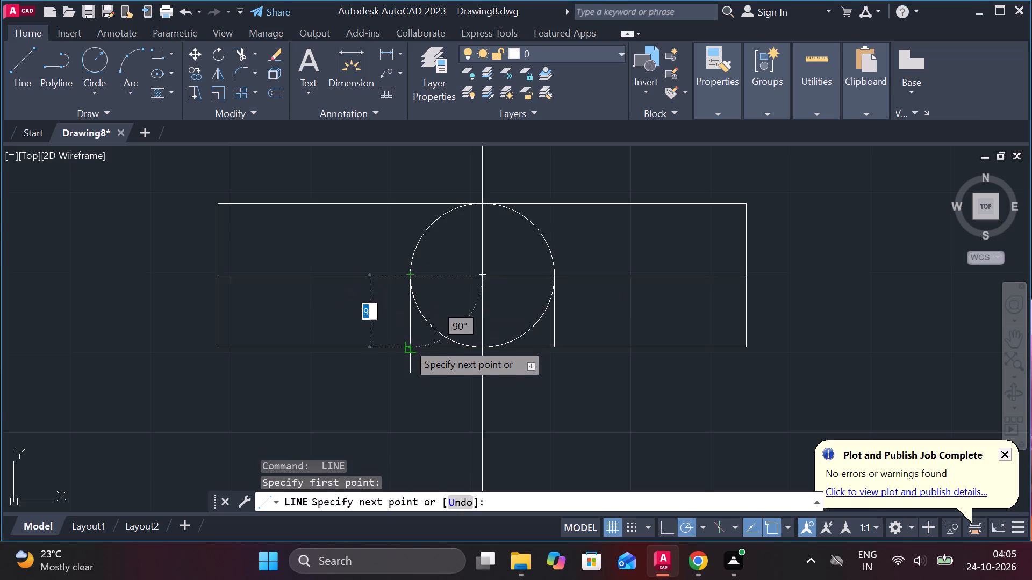
left_click(408, 344)
key("Escape")
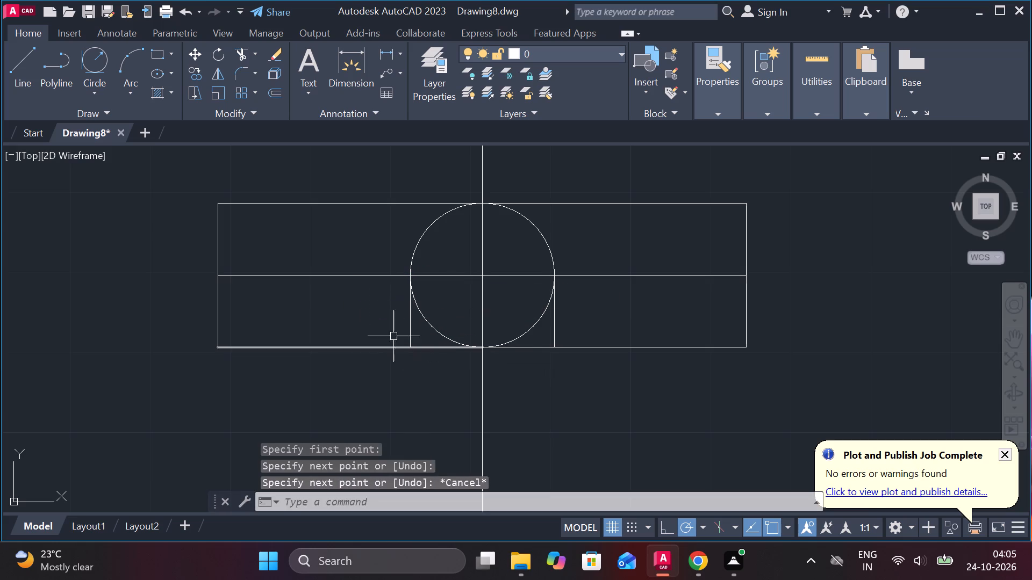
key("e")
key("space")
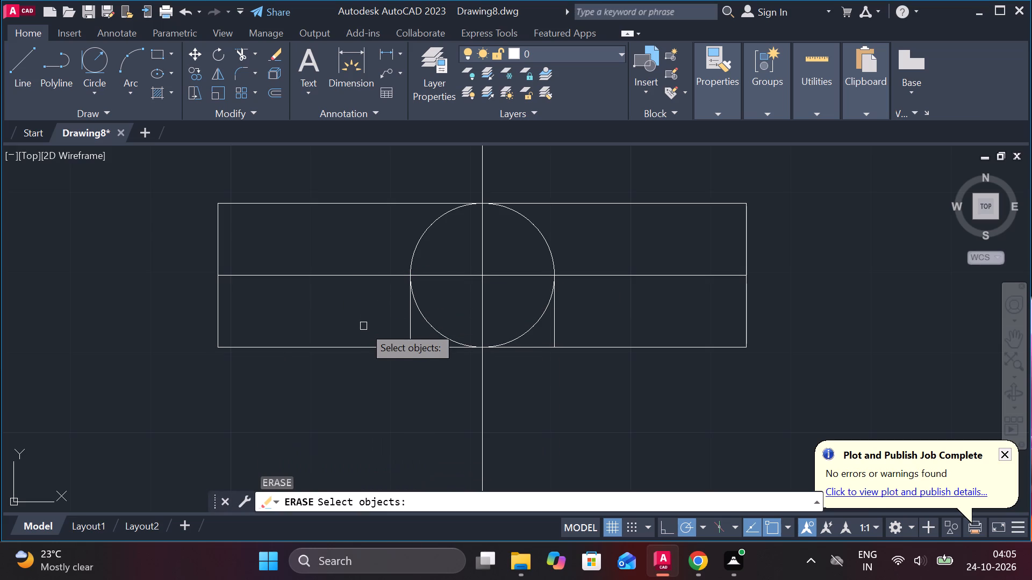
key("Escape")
Extend both vertical quadrant lines up to the rectangle's top edge.
type("EX")
key("space")
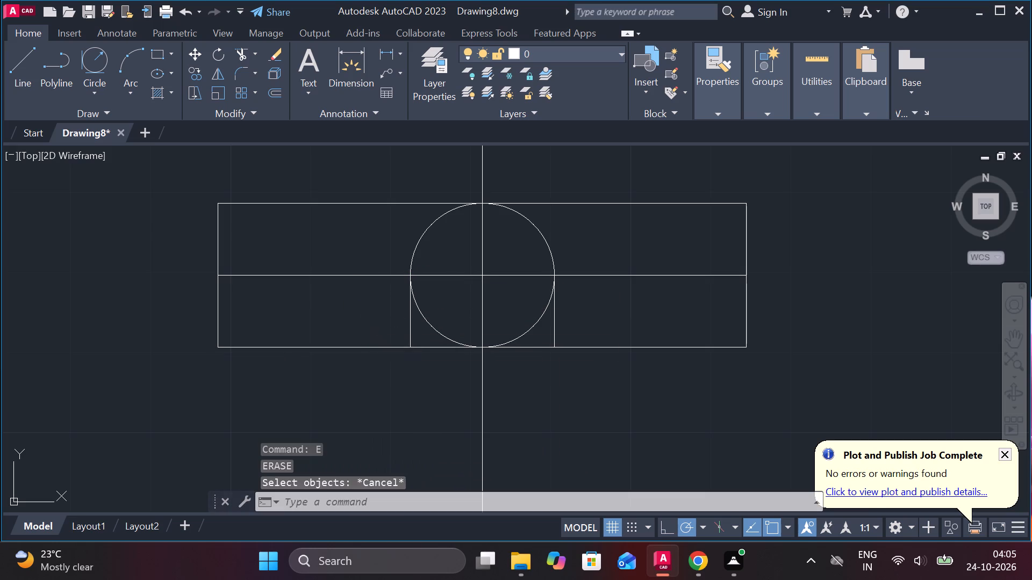
left_click(410, 309)
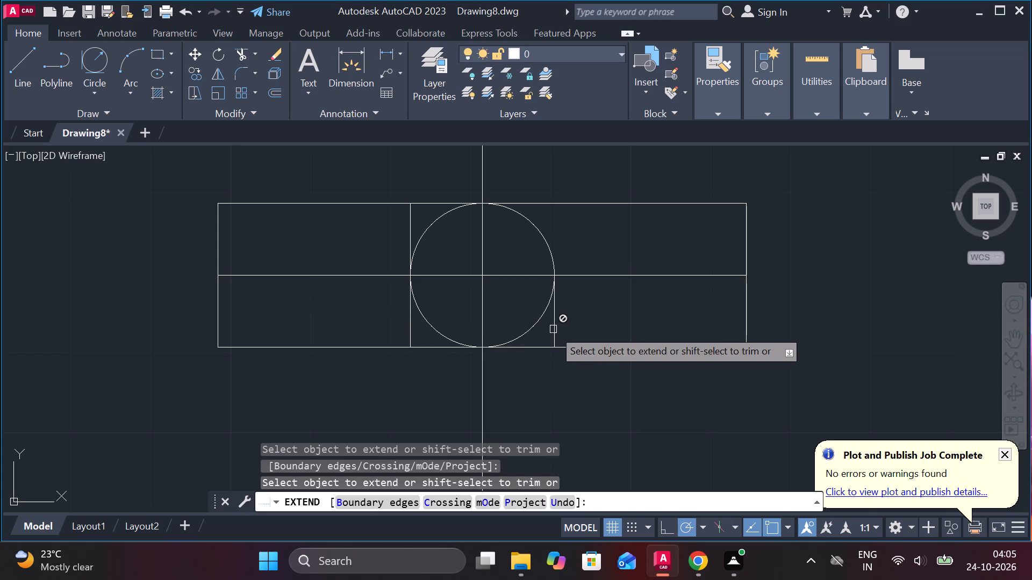
left_click(557, 308)
key("Escape")
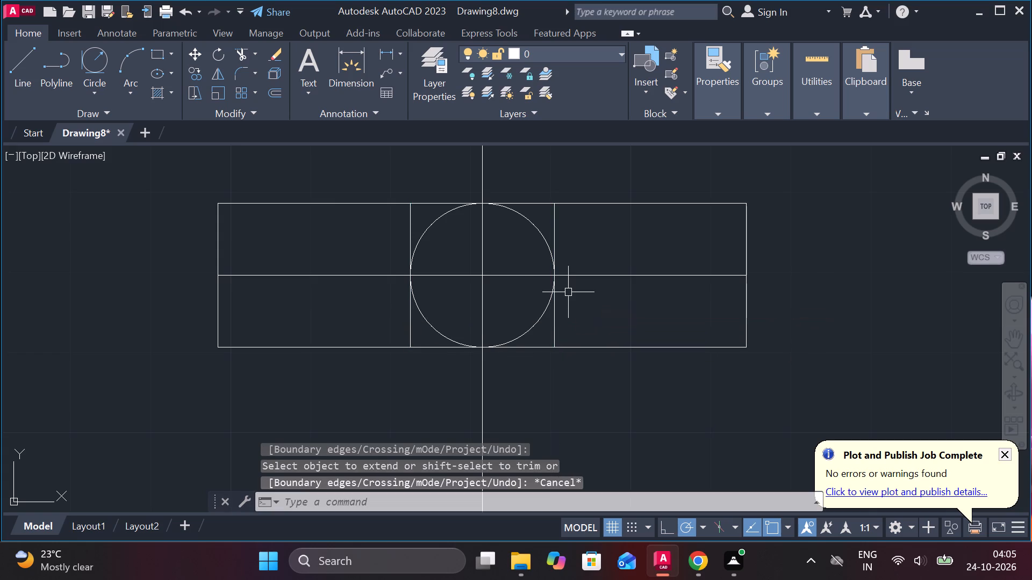
Erase the 18-diameter circle from the rectangle.
left_click(542, 226)
left_click(541, 228)
left_click(532, 224)
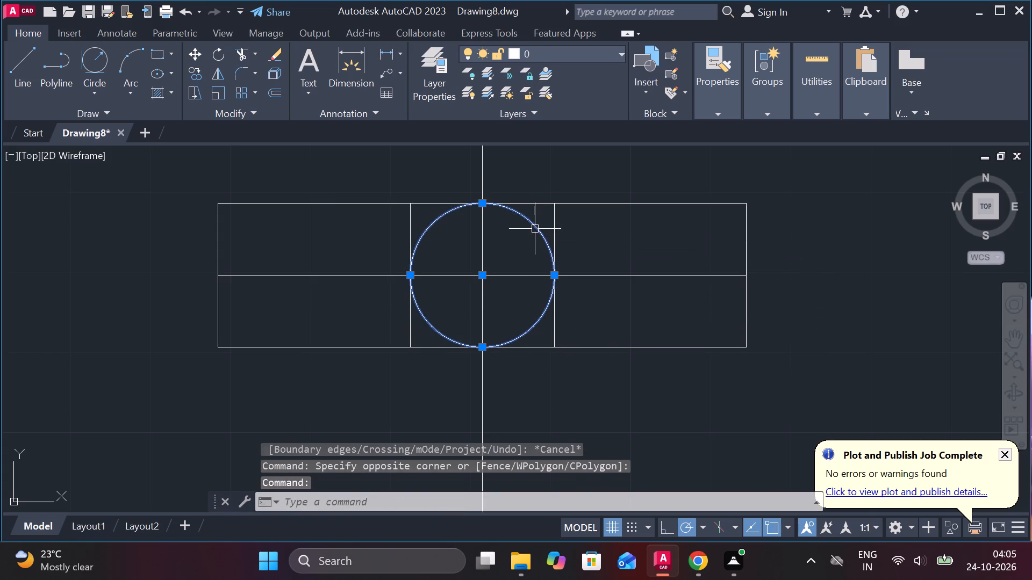
type("E")
key("space")
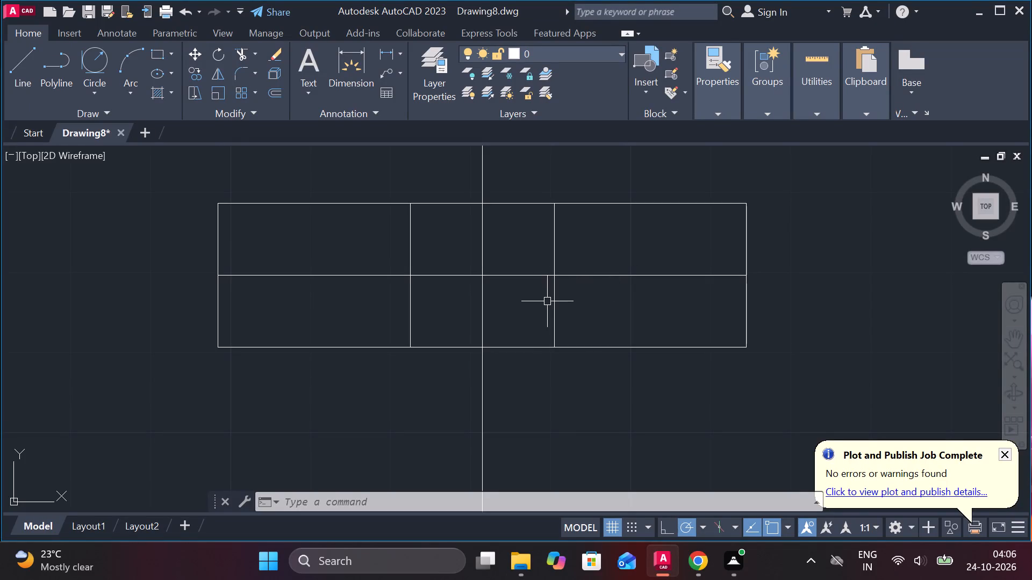
Draw a circle of diameter 9 centred where the rectangle's centre lines cross.
type("C")
key("space")
double_click(485, 280)
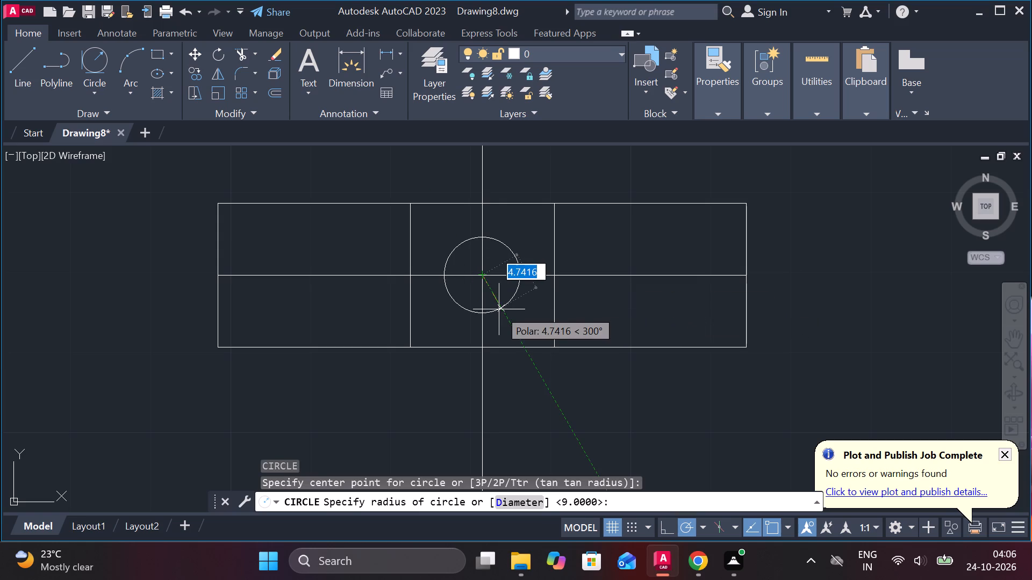
type("D 9")
key("Return")
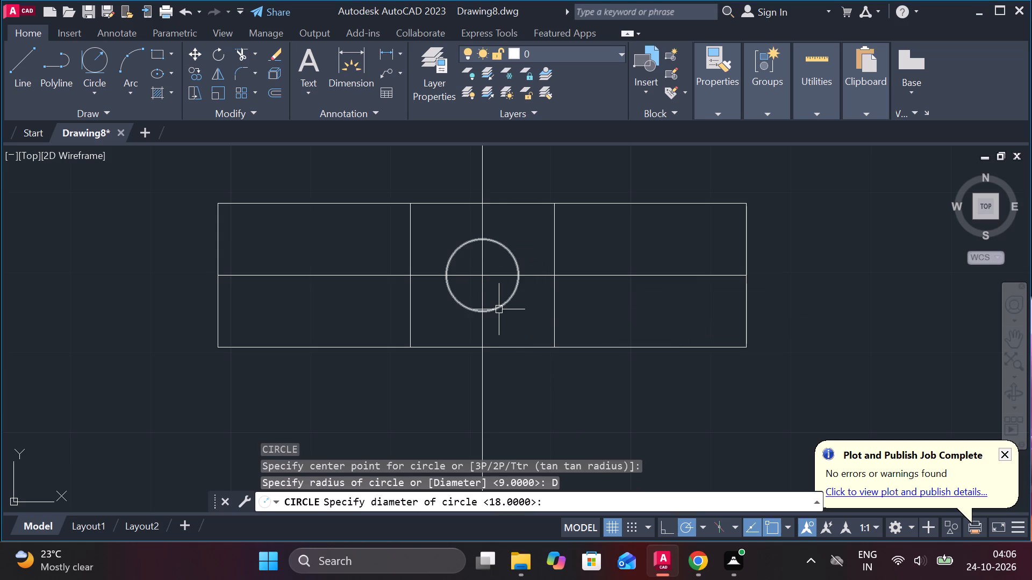
Draw a circle of diameter 12 concentric with the 9-diameter circle in the top view.
type("C")
key("space")
left_click(483, 284)
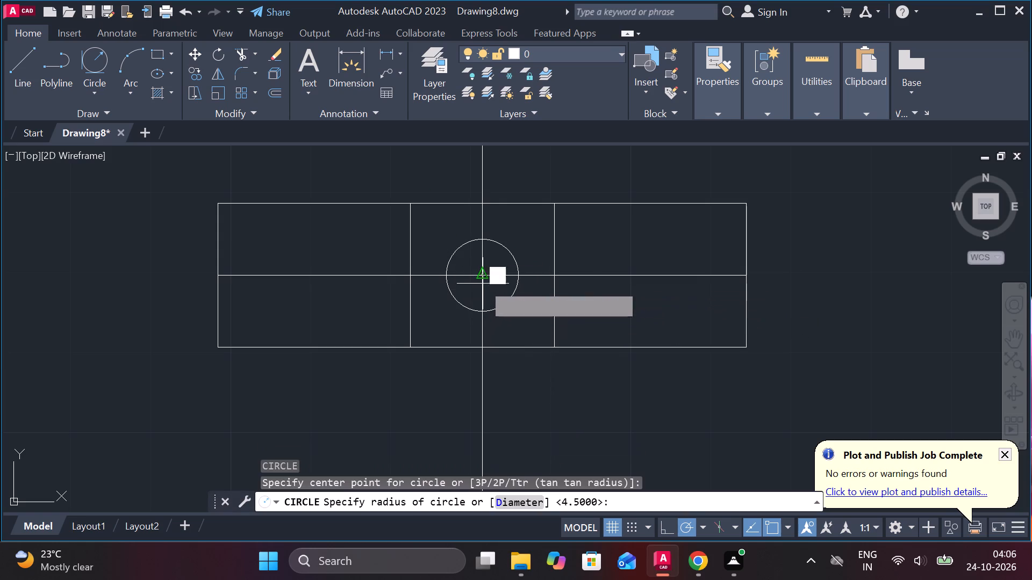
type("D 12")
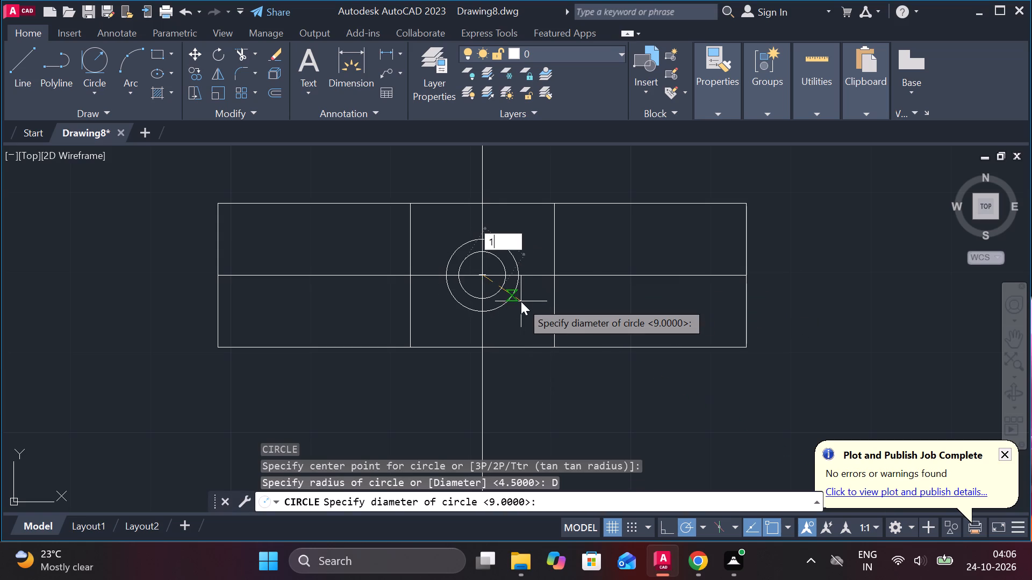
key("Return")
Change the linetype of the top view's vertical and horizontal centre lines to CENTER.
scroll(521, 301, "down", 4)
scroll(572, 363, "up", 2)
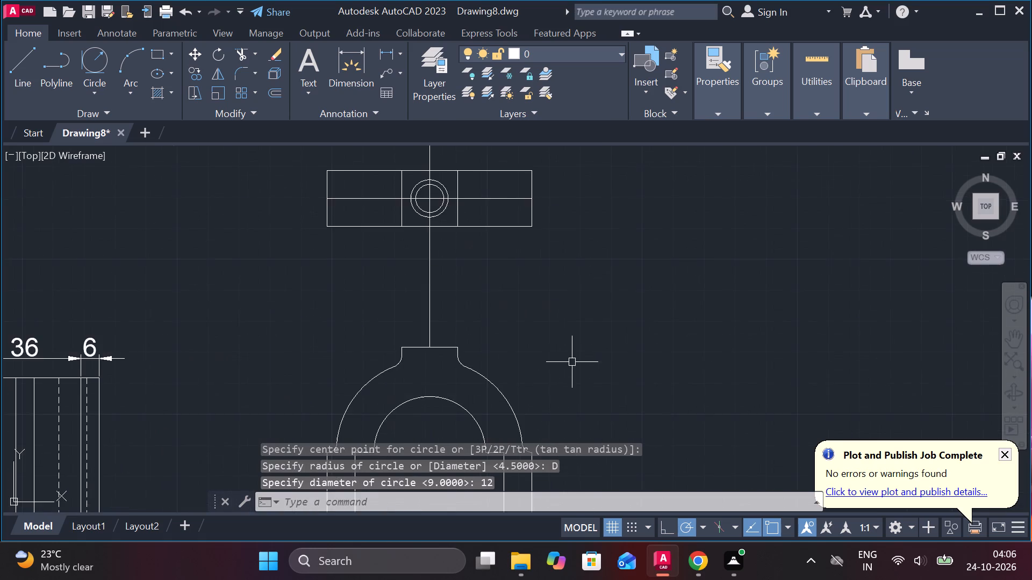
middle_click_drag(568, 349, 644, 422)
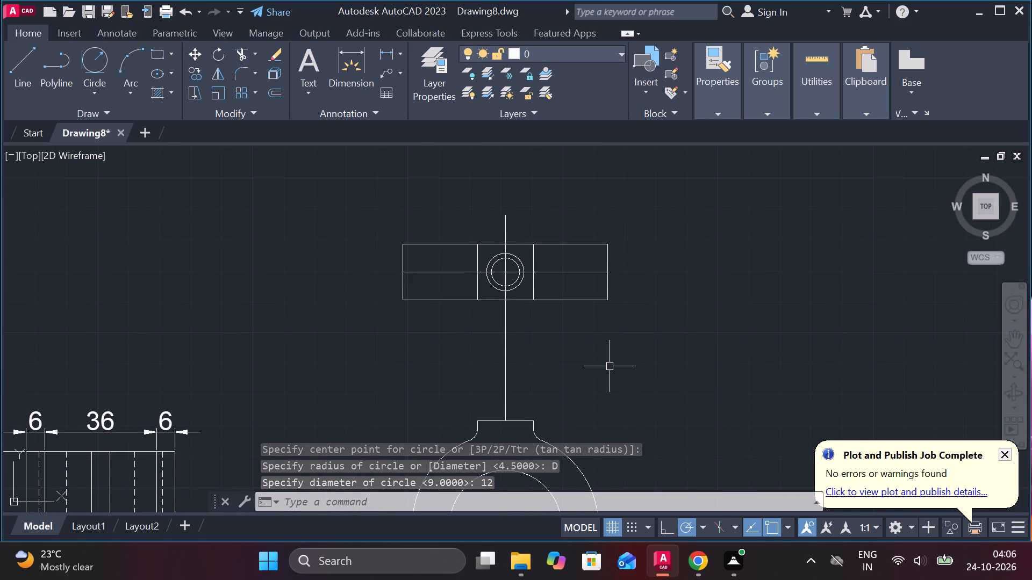
left_click(504, 218)
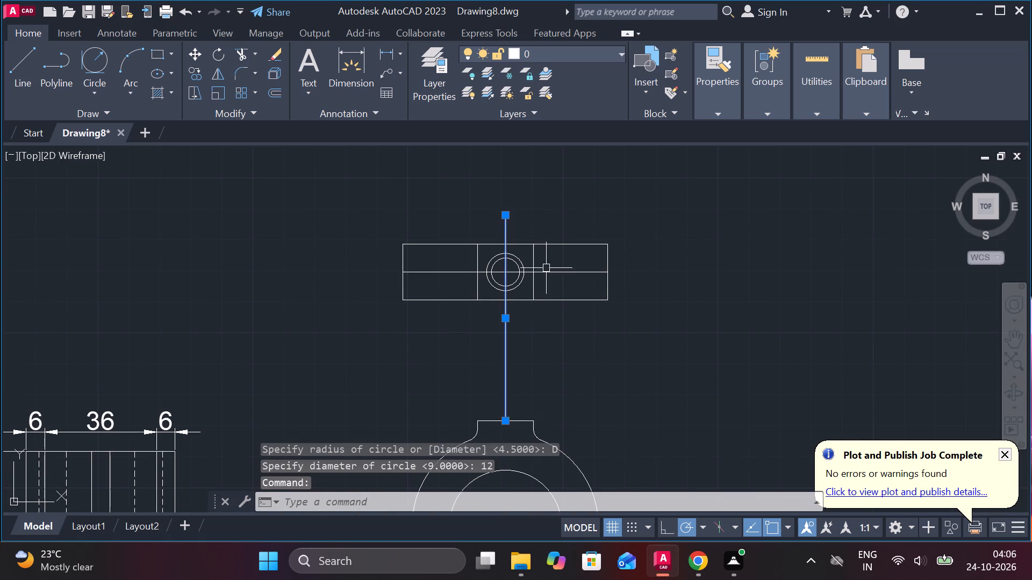
left_click(557, 271)
left_click(704, 118)
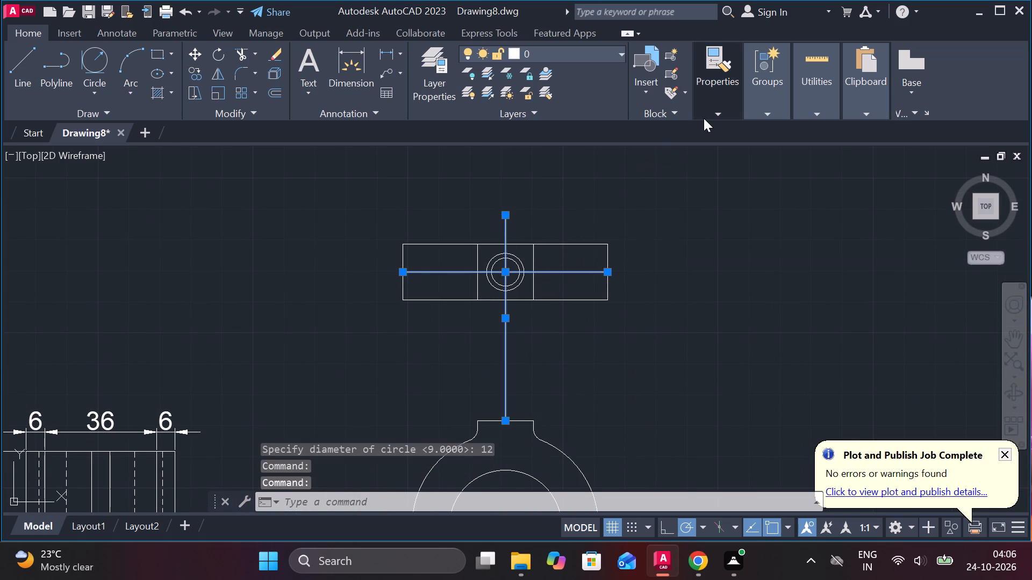
left_click(787, 162)
left_click(789, 164)
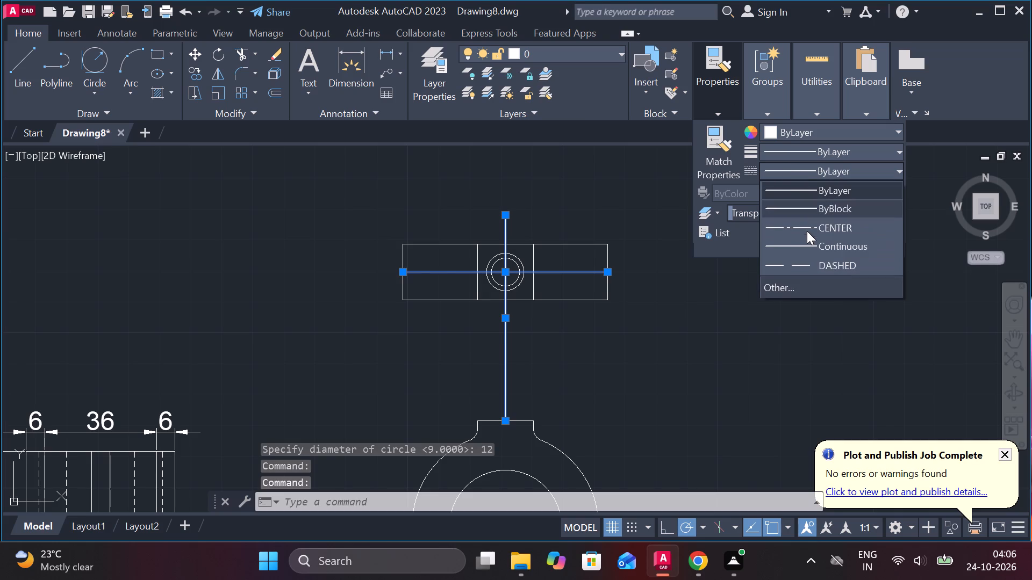
left_click(805, 231)
key("Escape")
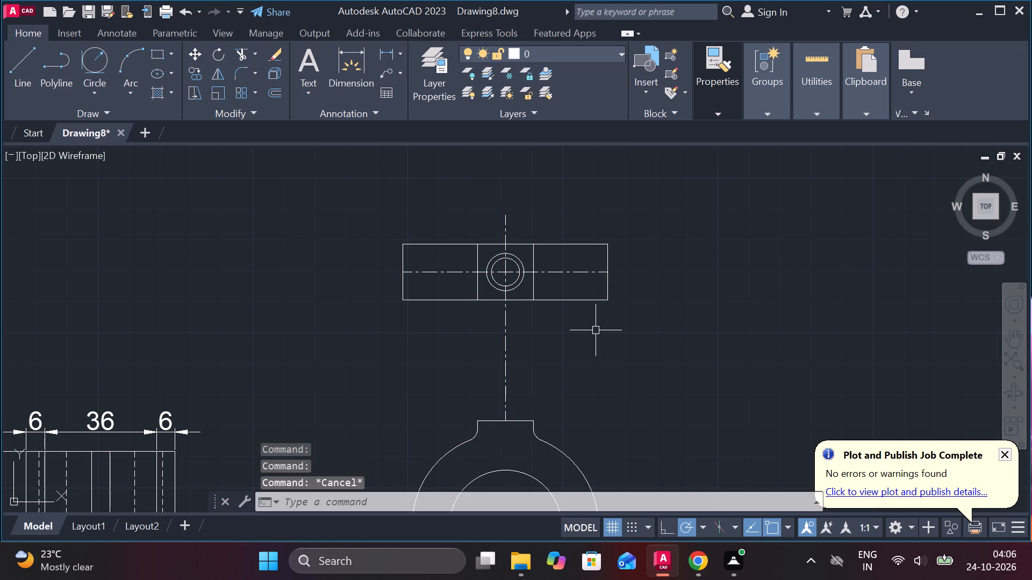
Add a linear dimension for the top view rectangle's overall width, placed above its upper edge.
scroll(613, 341, "down", 3)
scroll(618, 351, "up", 1)
middle_click_drag(618, 351, 611, 352)
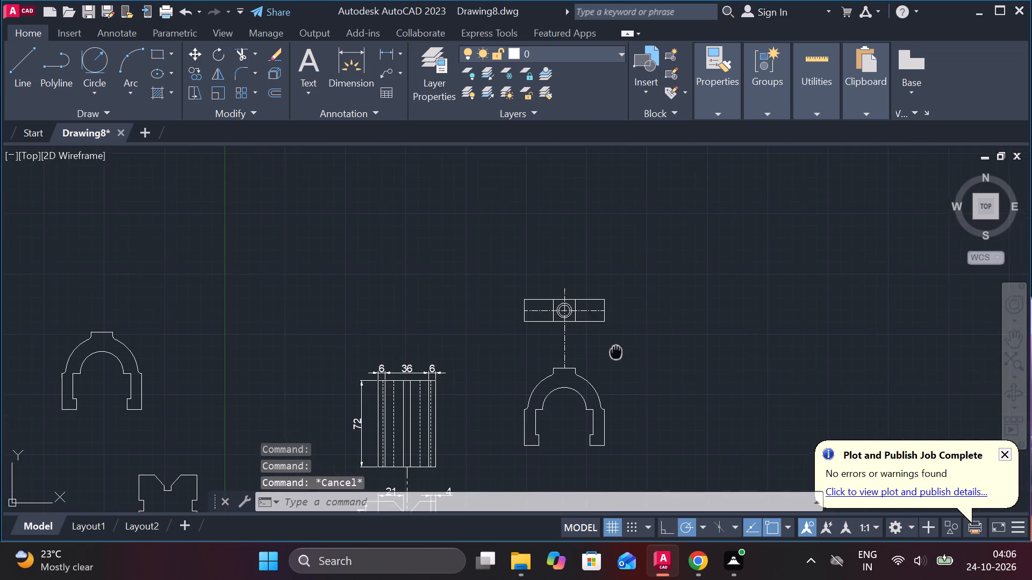
middle_click_drag(611, 352, 607, 310)
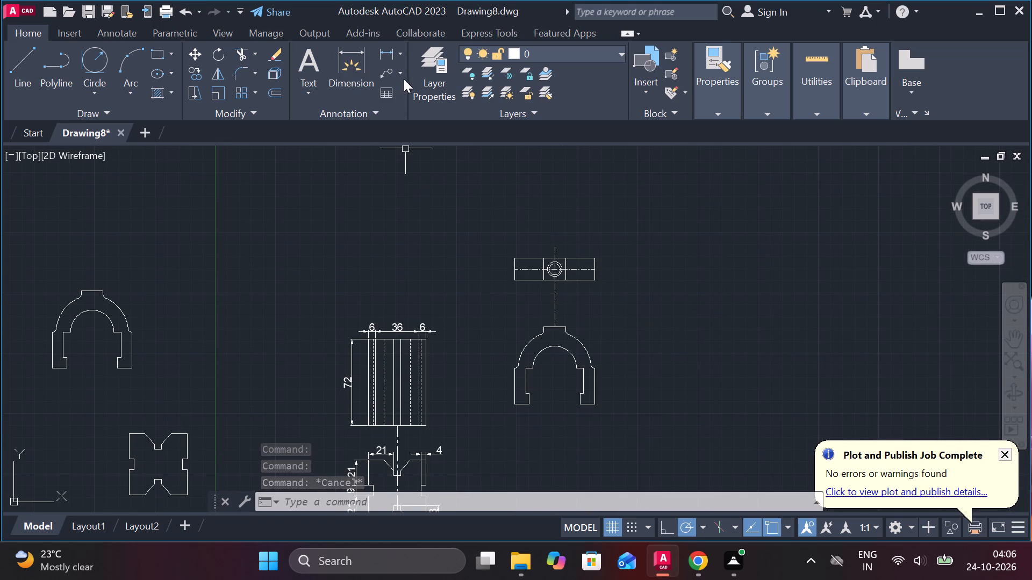
left_click(392, 52)
left_click(517, 249)
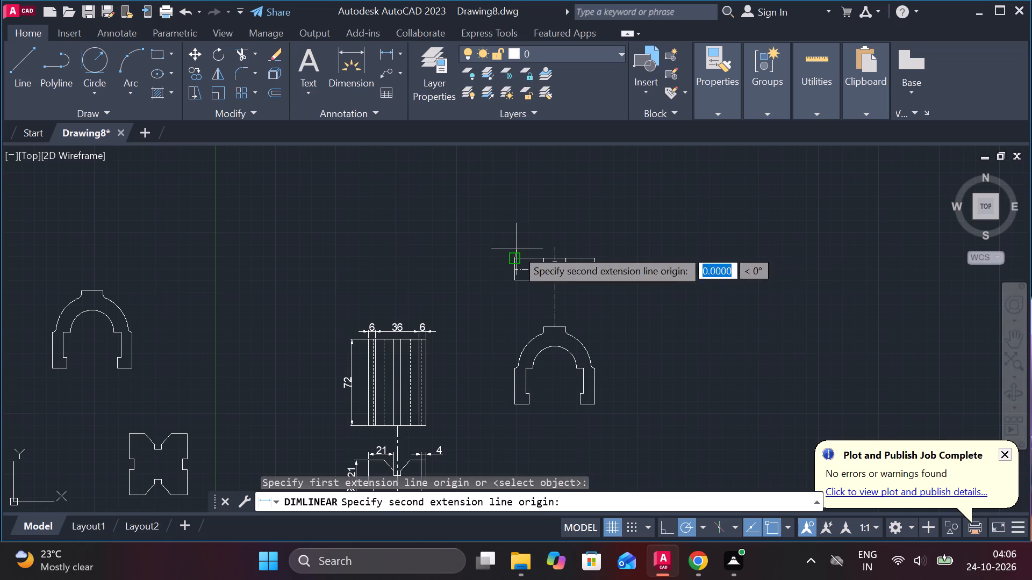
left_click(597, 262)
left_click(591, 243)
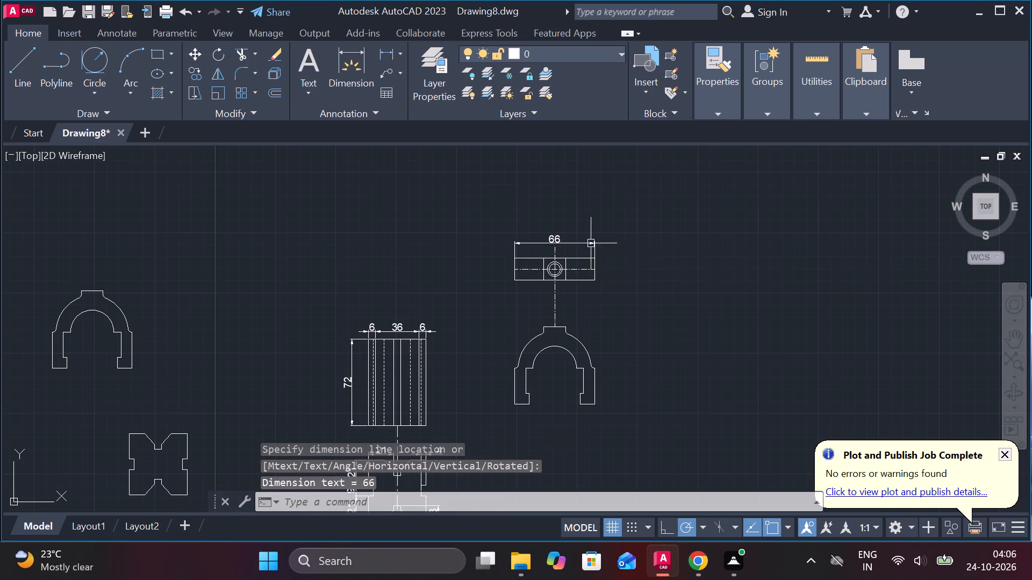
Add a vertical linear dimension for the top view rectangle's depth, placed beside its right edge.
scroll(614, 270, "up", 2)
key("space")
left_click(562, 247)
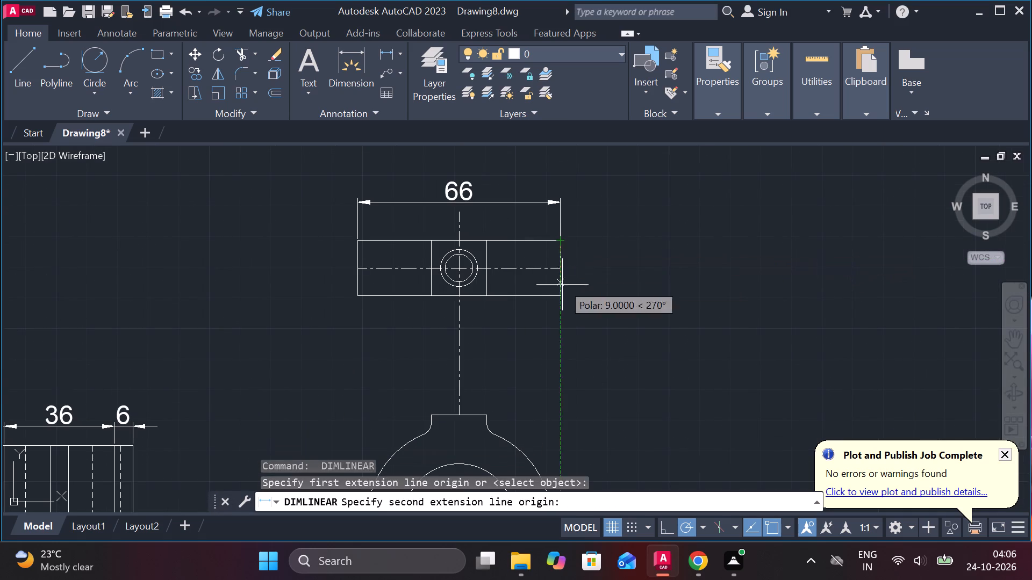
left_click(560, 297)
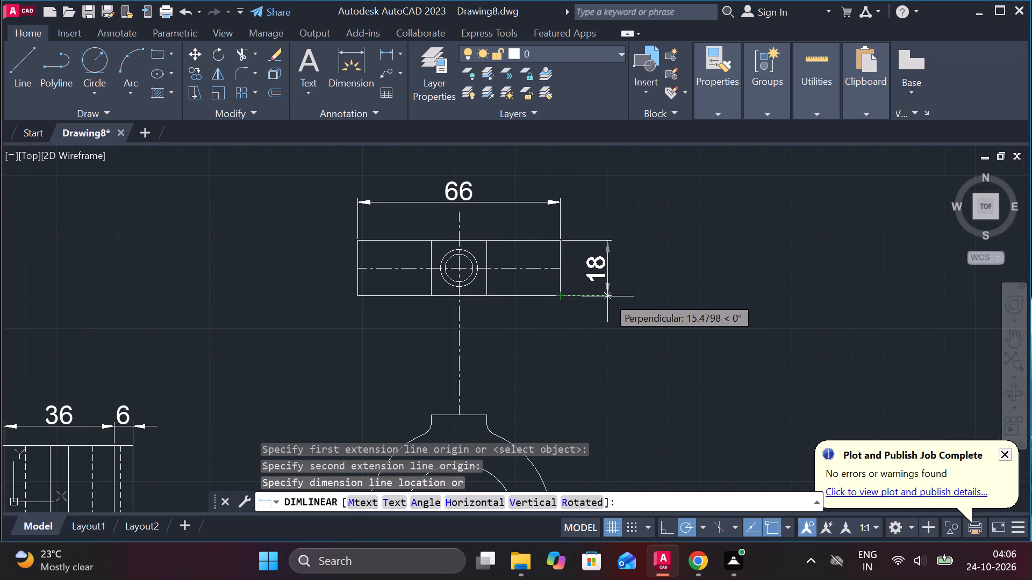
left_click(607, 296)
middle_click_drag(556, 357, 579, 344)
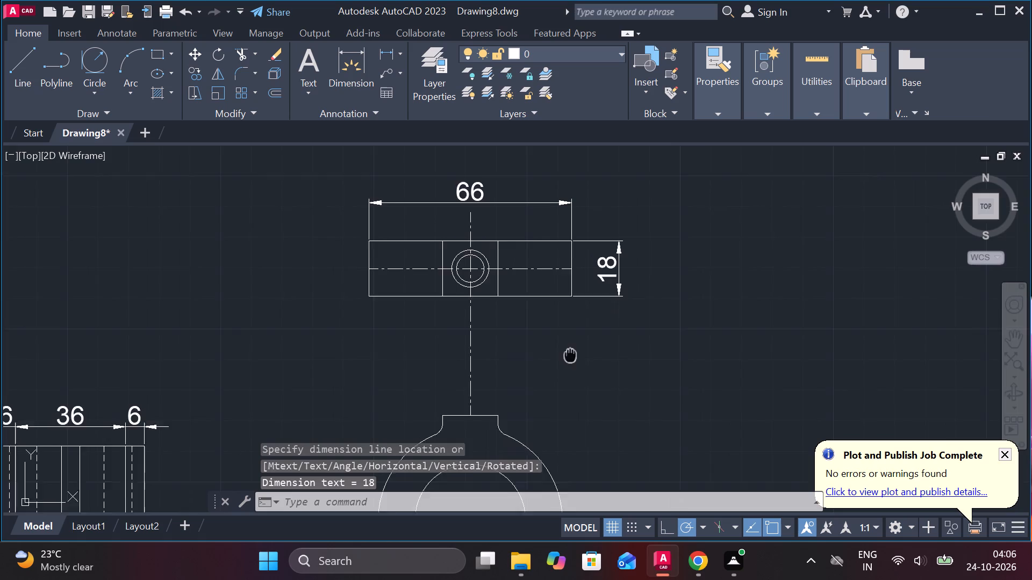
middle_click_drag(579, 344, 592, 314)
key("Escape")
Draw vertical lines from both side quadrants of the 12-diameter circle down through the arch's top into its opening.
key("l")
key("Return")
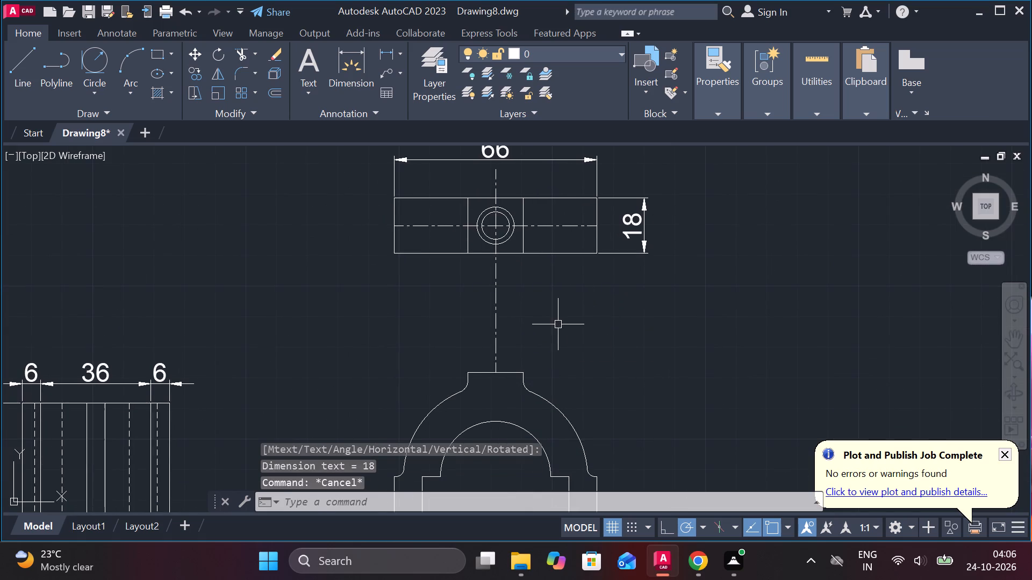
middle_click_drag(488, 332, 497, 298)
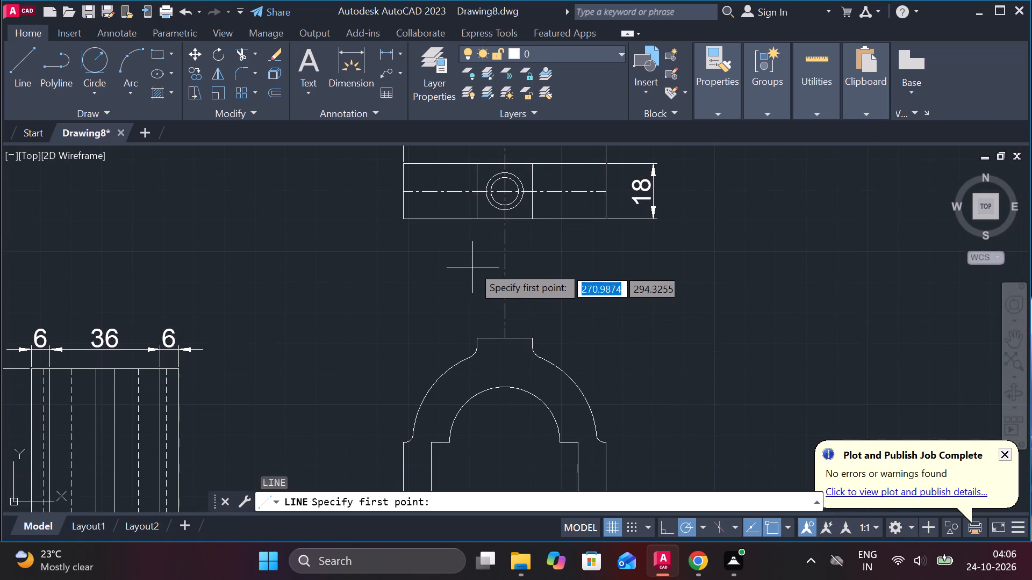
left_click(487, 193)
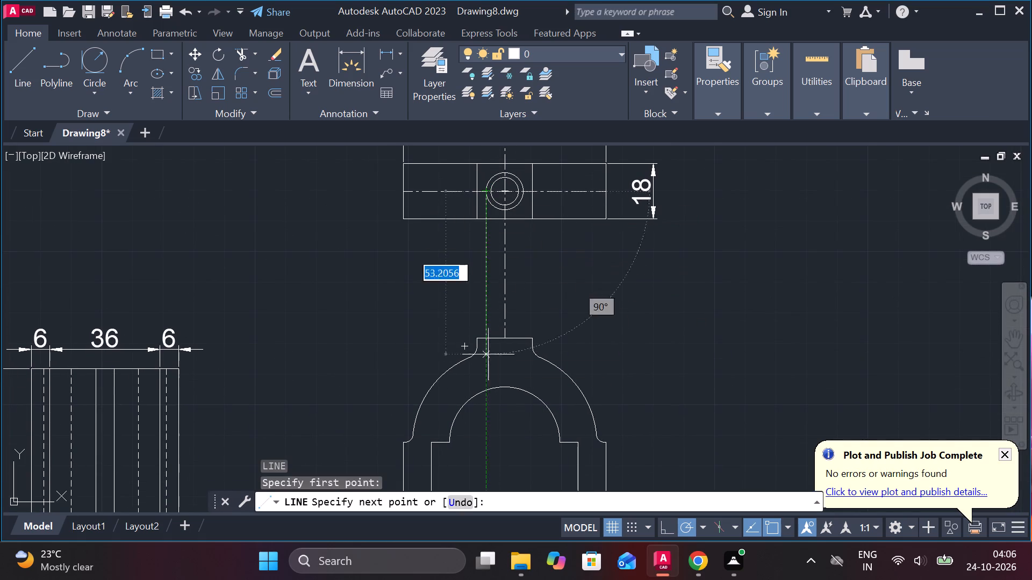
left_click(486, 436)
key("Escape")
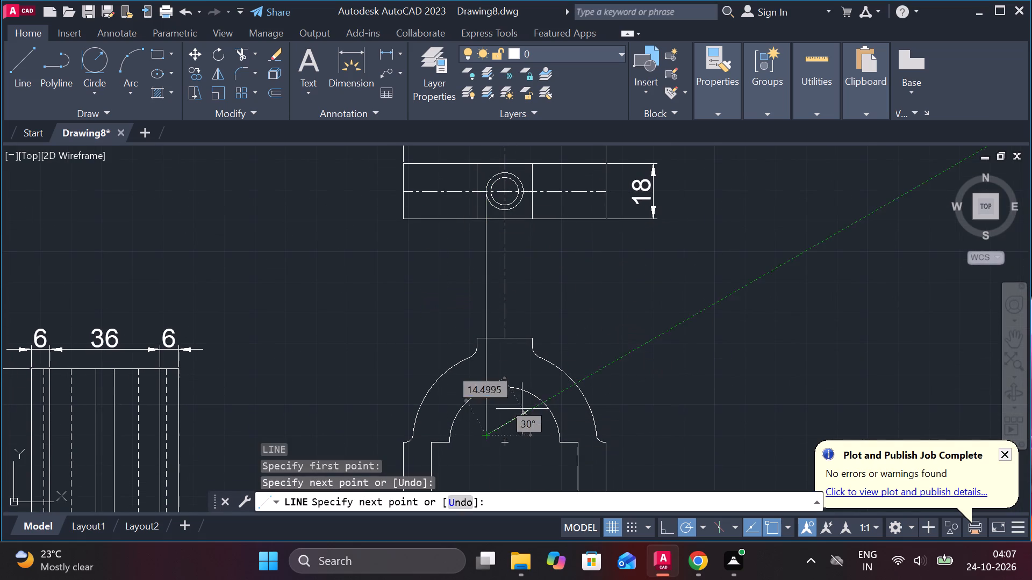
key("space")
left_click(526, 198)
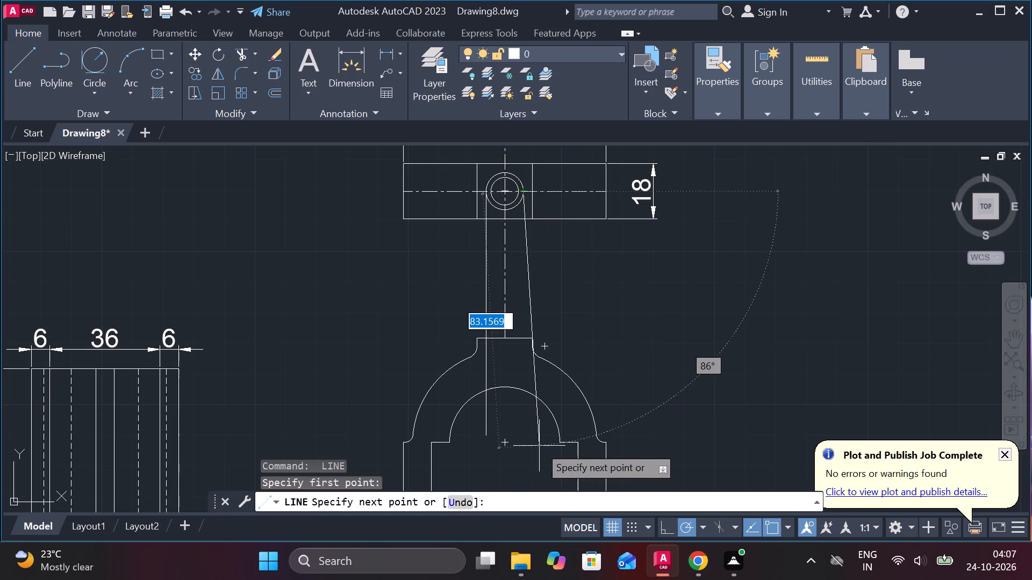
left_click(522, 430)
key("Escape")
Draw vertical lines from both side quadrants of the 9-diameter circle down through the arch's top into its opening.
scroll(571, 344, "up", 1)
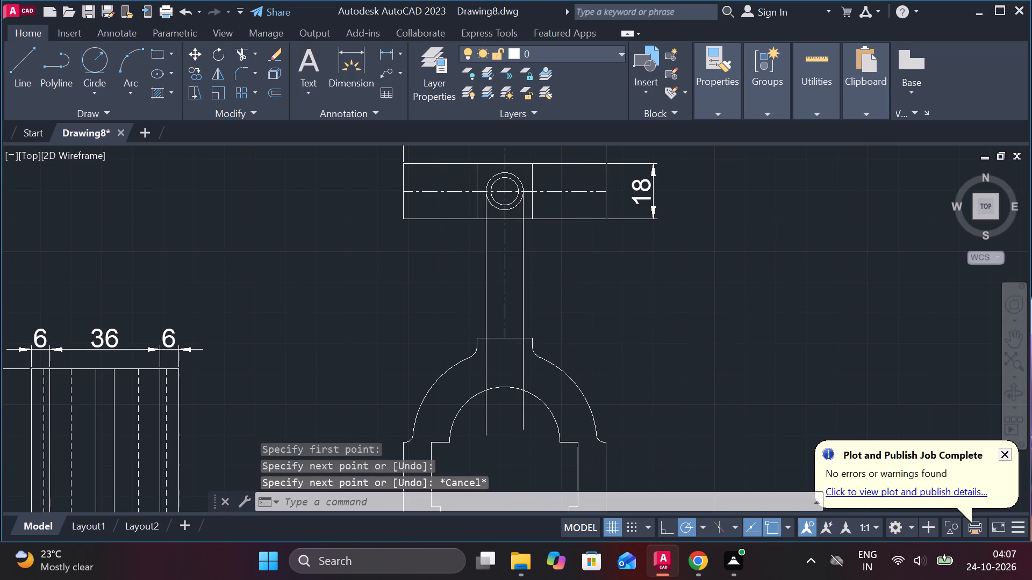
middle_click_drag(571, 344, 626, 487)
key("space")
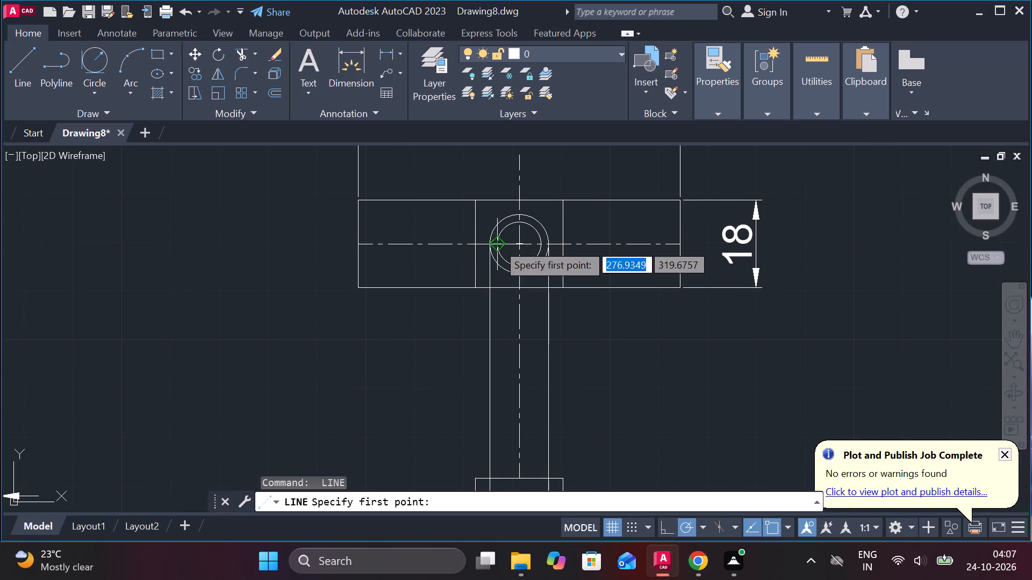
left_click(497, 243)
middle_click_drag(519, 423, 513, 248)
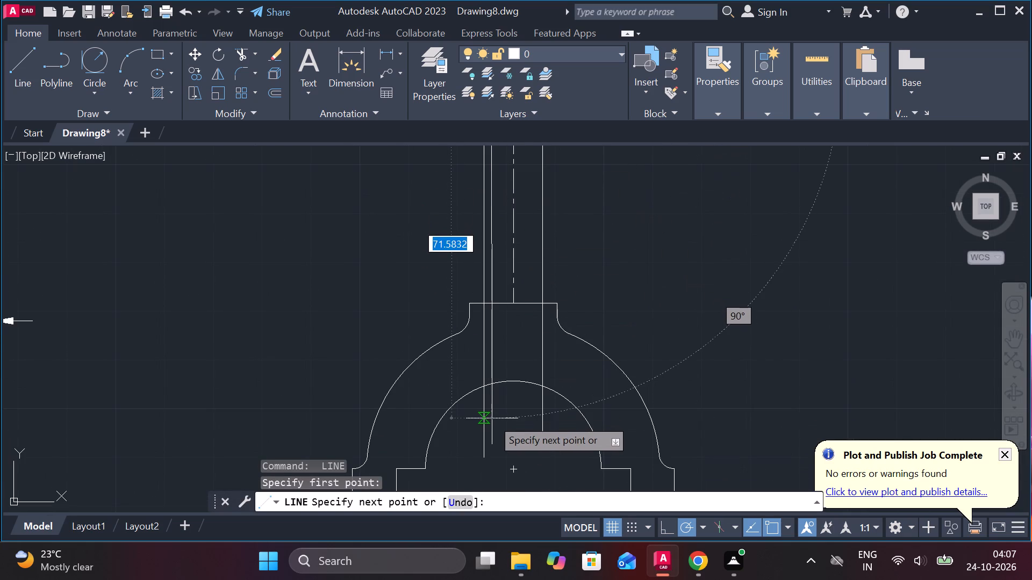
left_click(499, 430)
key("Escape")
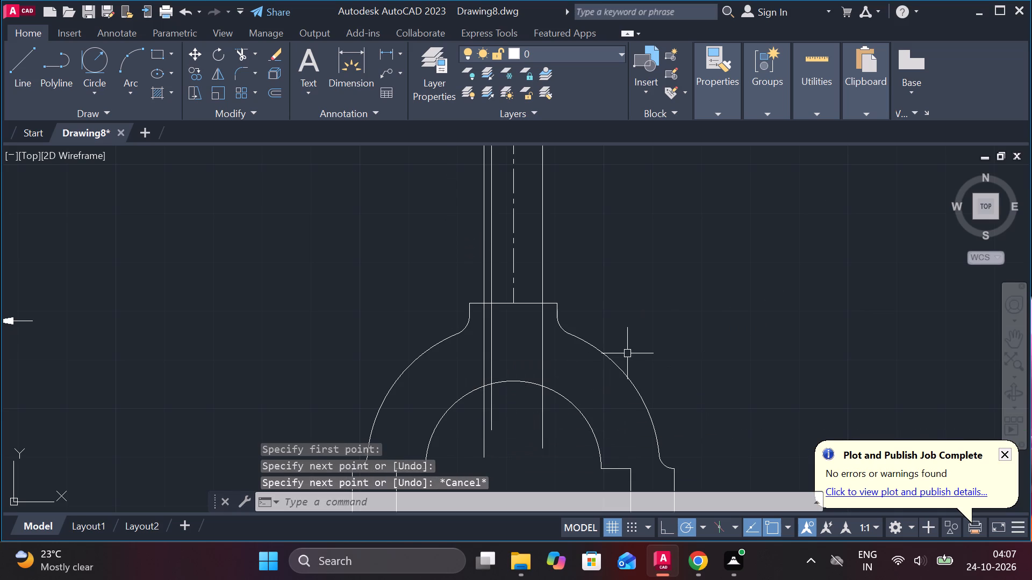
key("space")
middle_click_drag(648, 280, 657, 436)
scroll(555, 245, "up", 2)
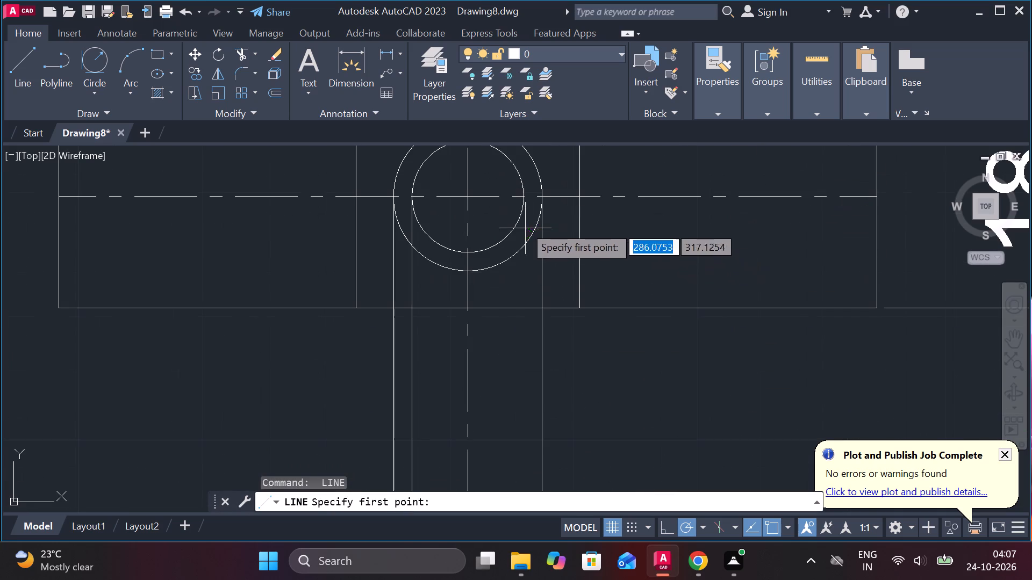
left_click(525, 198)
scroll(536, 393, "down", 2)
middle_click_drag(529, 460, 533, 270)
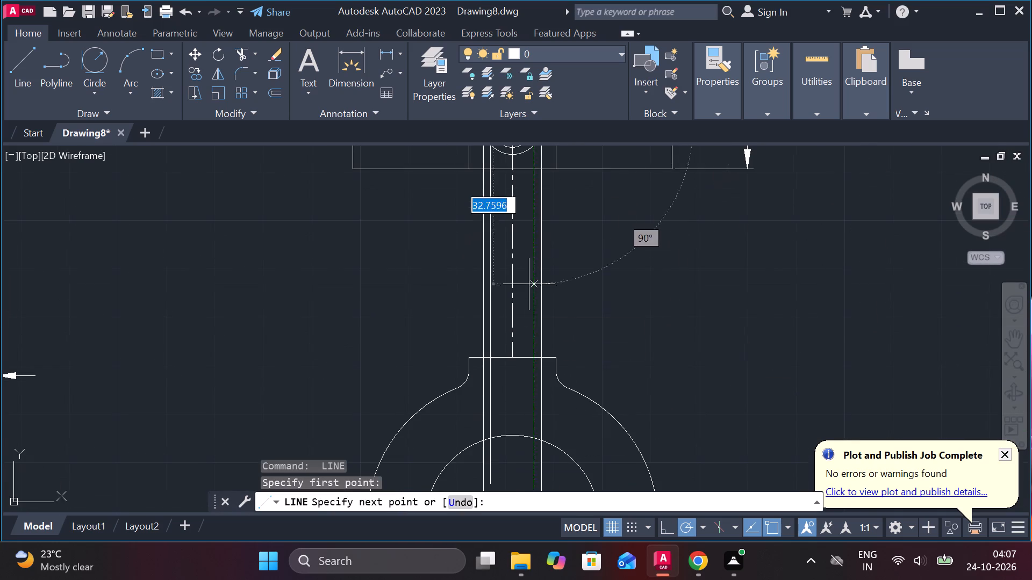
middle_click_drag(528, 428, 545, 322)
left_click(544, 386)
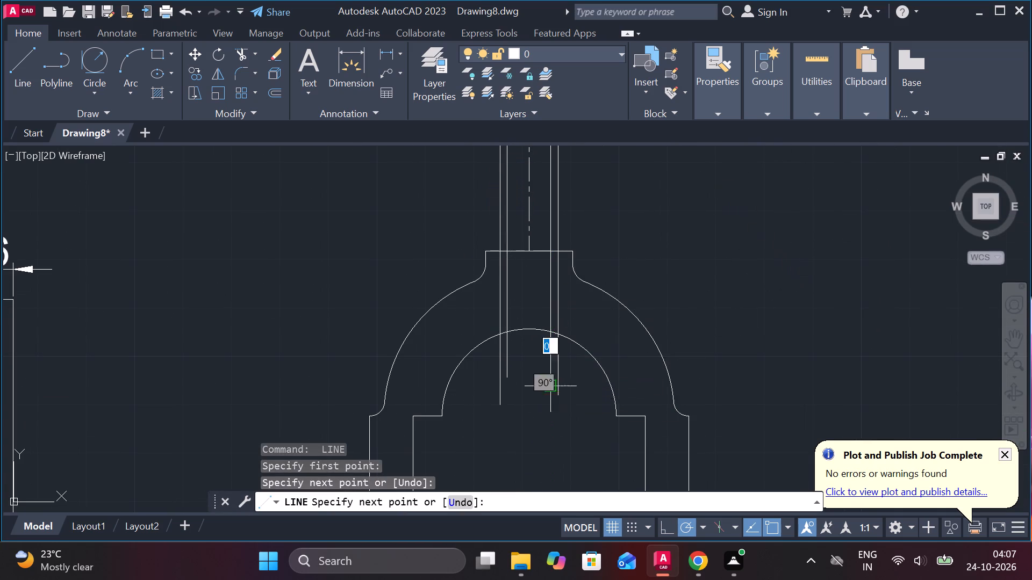
key("Escape")
Trim the four projection lines below the arch's inner arc and above the boss's top edge.
type("TR")
key("space")
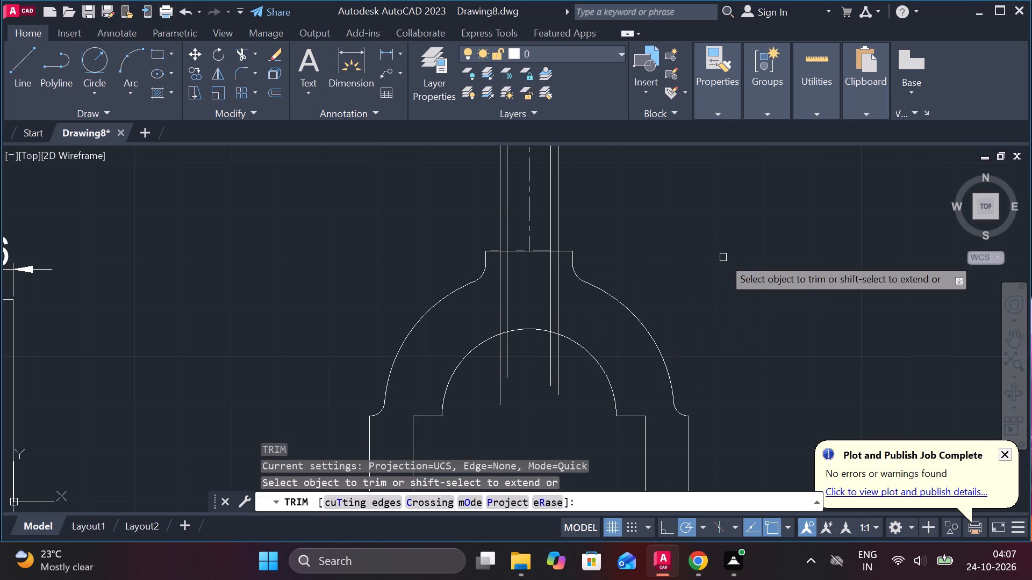
left_click_drag(579, 364, 524, 359)
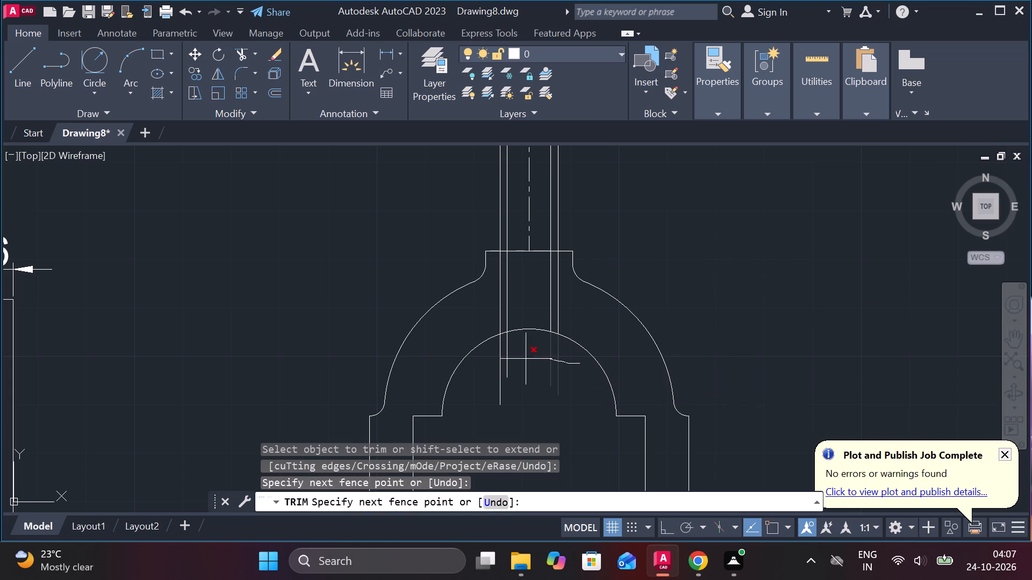
left_click_drag(524, 359, 497, 371)
left_click_drag(600, 213, 563, 219)
left_click_drag(563, 219, 549, 224)
left_click_drag(524, 208, 441, 207)
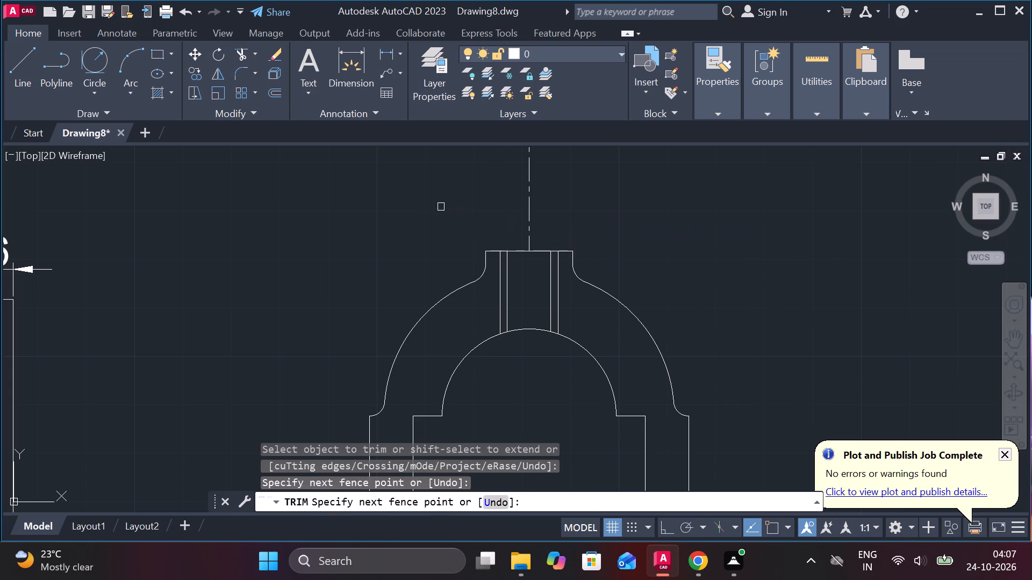
scroll(619, 199, "down", 2)
middle_click_drag(651, 212, 655, 289)
middle_click_drag(635, 308, 636, 264)
scroll(634, 298, "up", 1)
key("Escape")
Change the linetype of the four vertical hole lines in the arch's boss to DASHED.
left_click(599, 294)
left_click(537, 291)
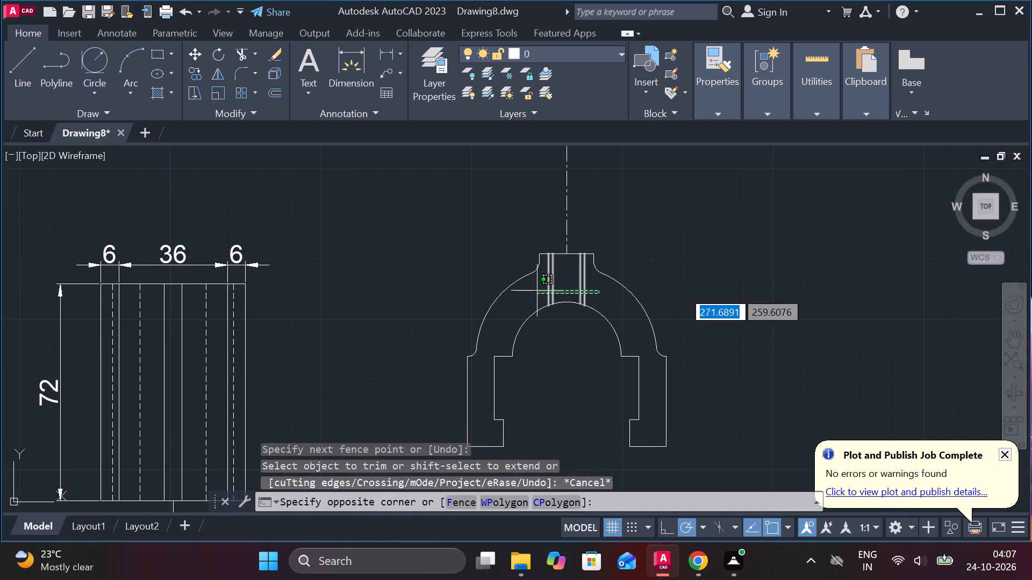
left_click(720, 112)
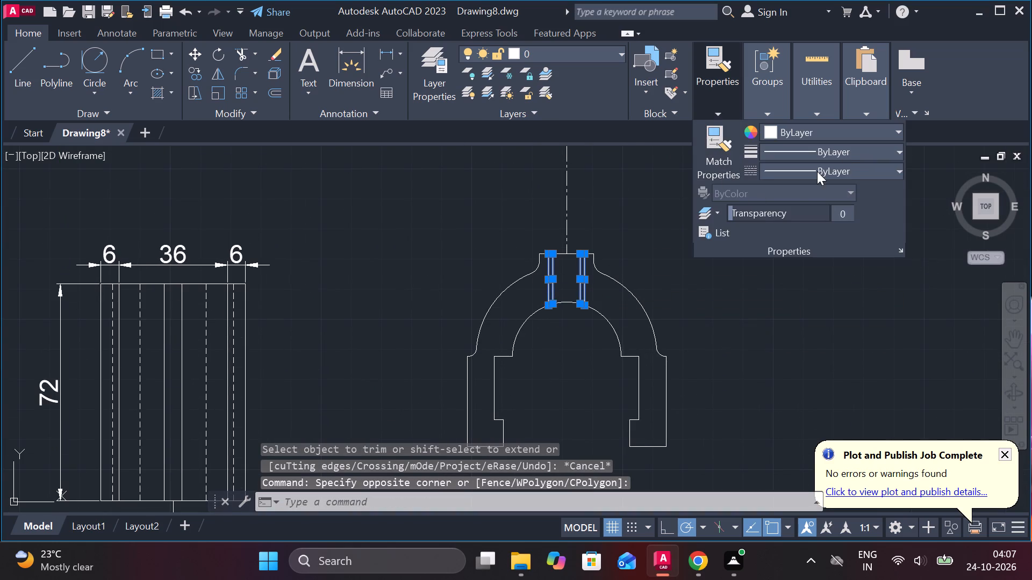
left_click(848, 169)
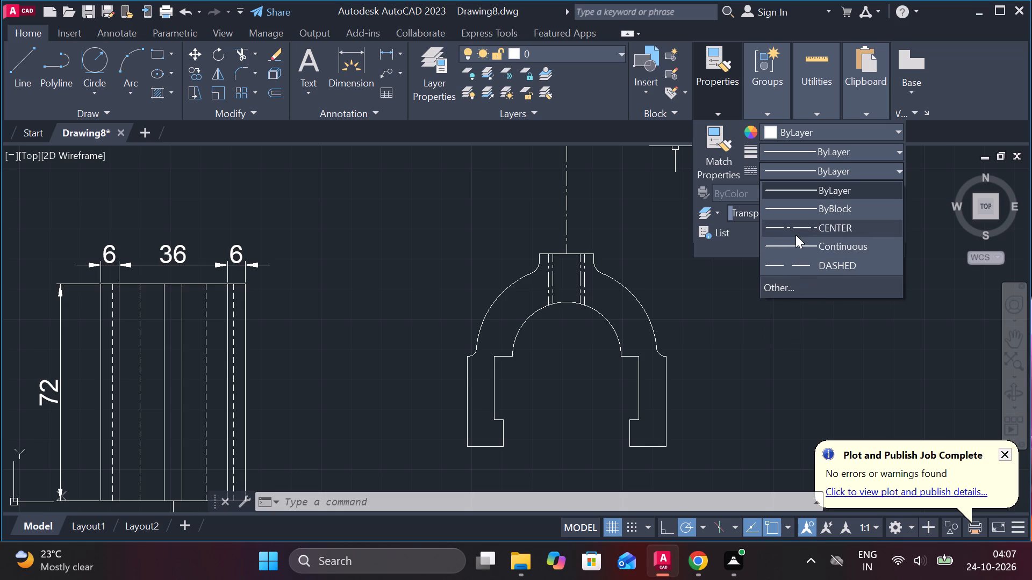
left_click(802, 267)
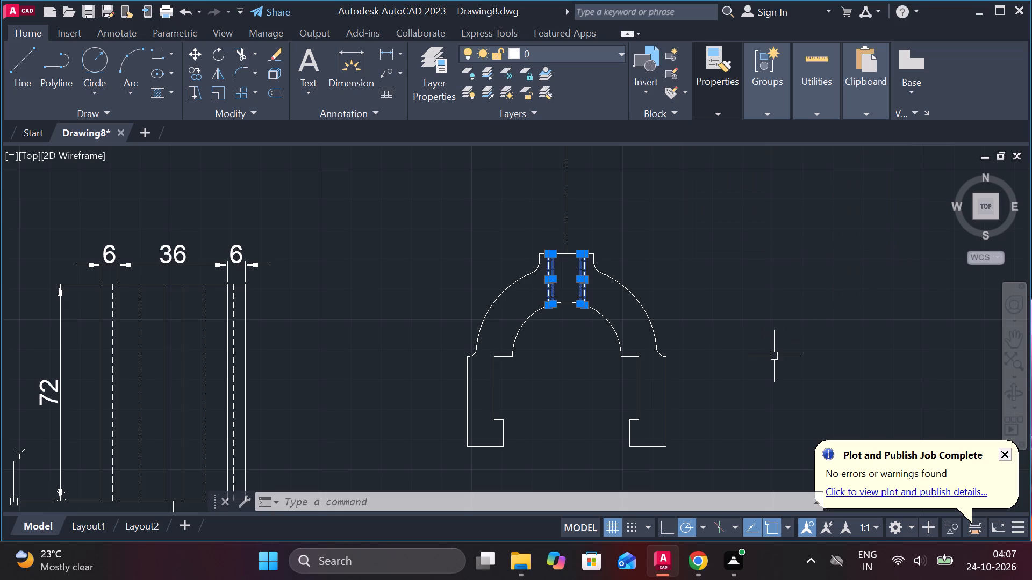
Add a linear dimension for the height of the arch's left foot, placed outside the left leg.
key("Escape")
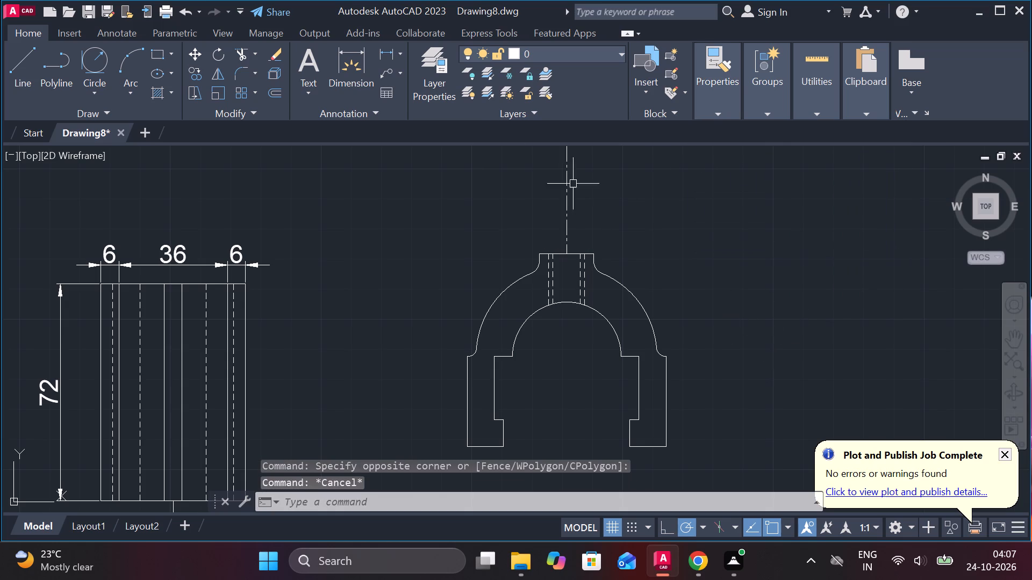
left_click(384, 54)
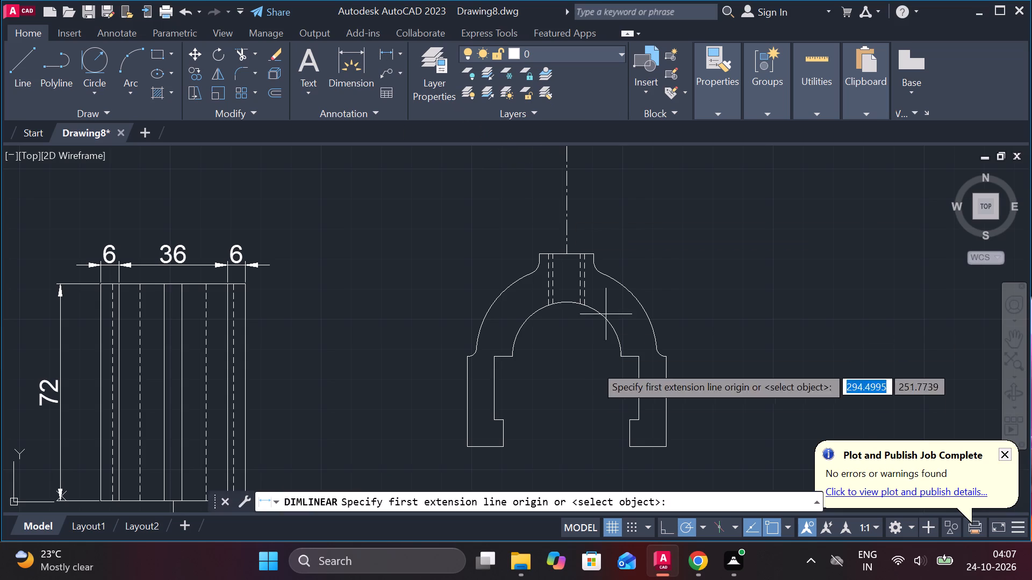
middle_click_drag(550, 400, 582, 351)
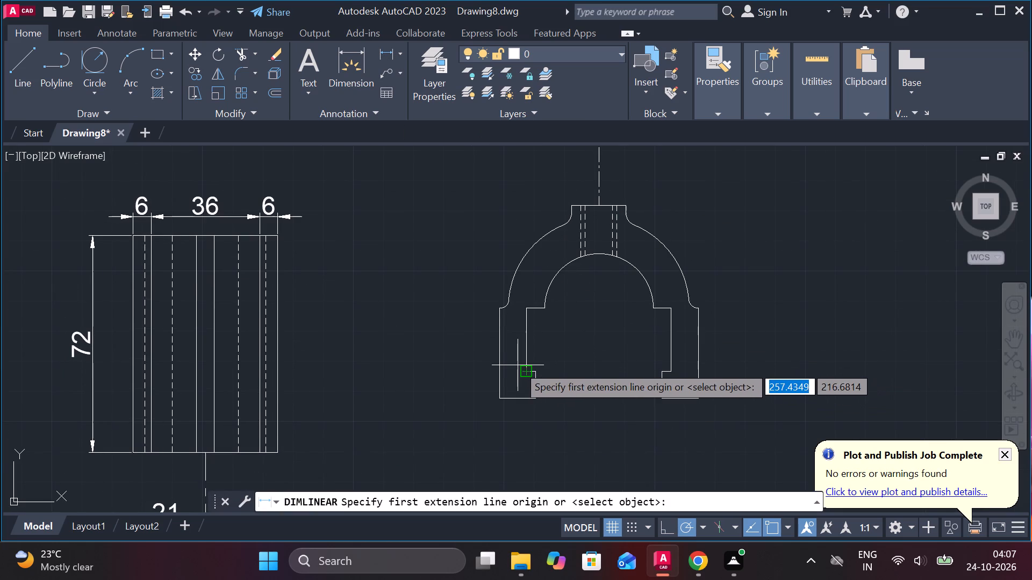
left_click(521, 369)
left_click(521, 396)
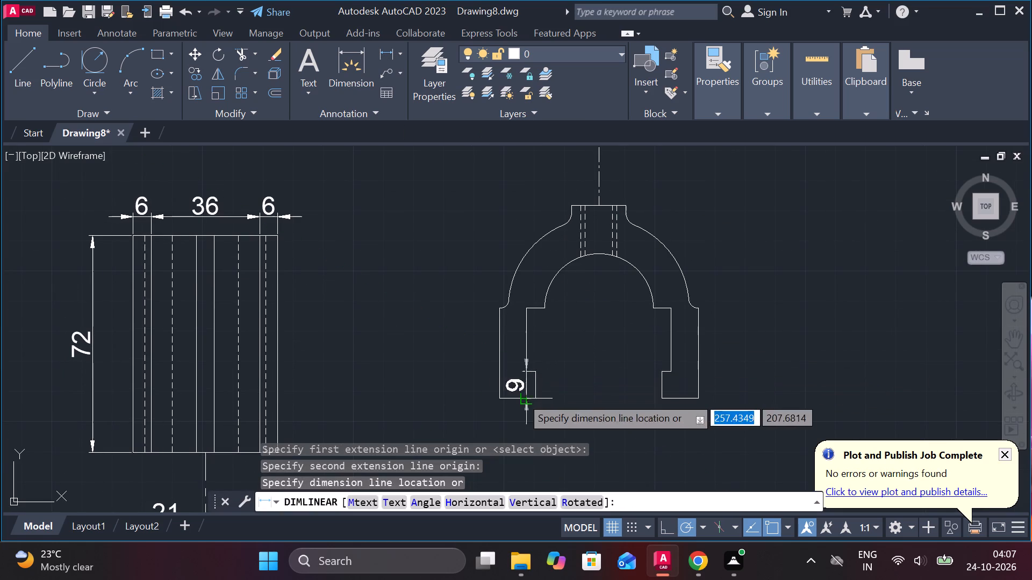
left_click(462, 391)
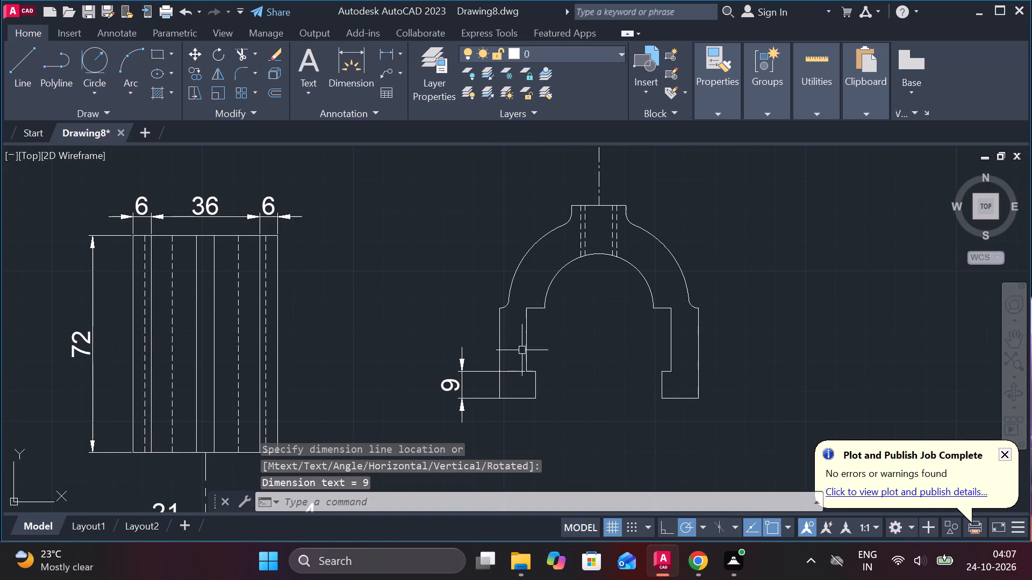
Dimension the horizontal opening between the inner faces of the arch's two legs, placed inside the opening.
key("space")
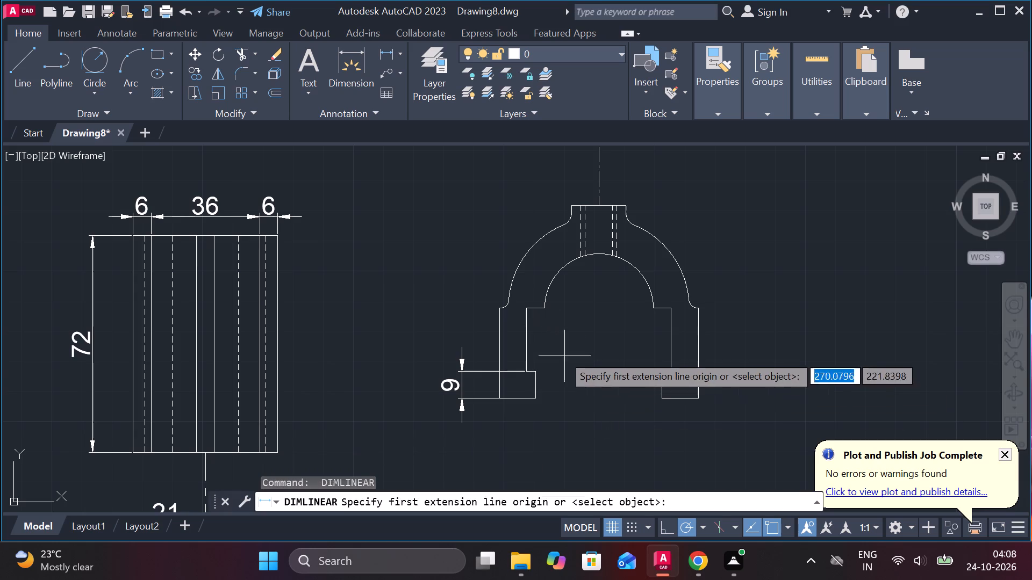
left_click(534, 345)
left_click(670, 340)
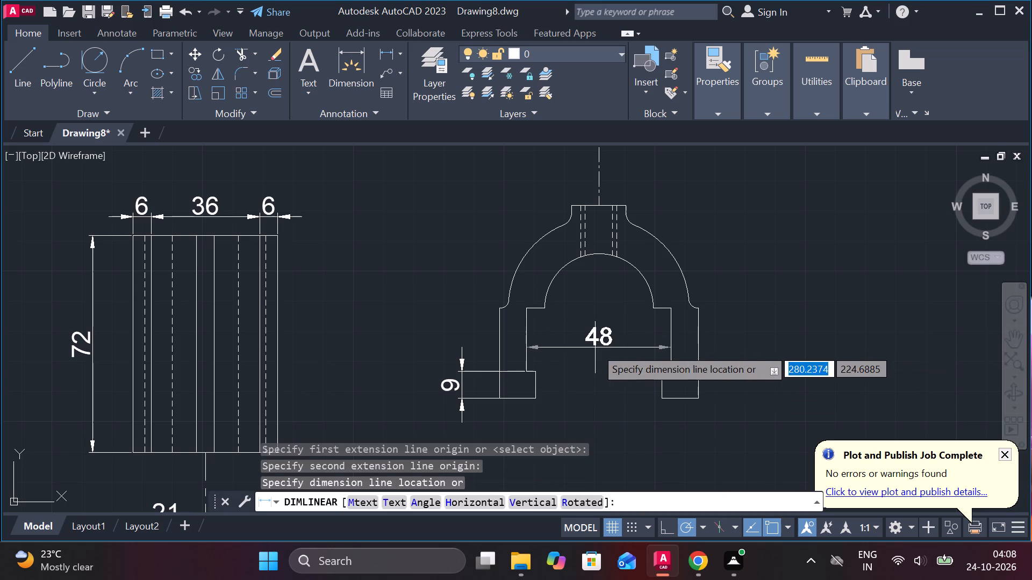
left_click(595, 347)
Dimension the right leg's outer height from its upper corner to the base, placed outside the leg.
key("space")
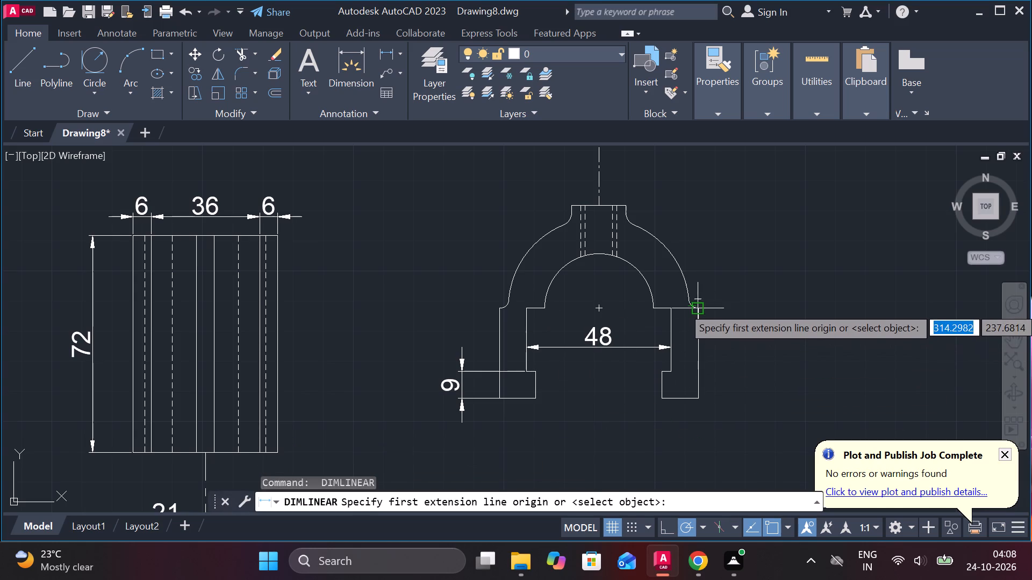
left_click(697, 306)
left_click(701, 403)
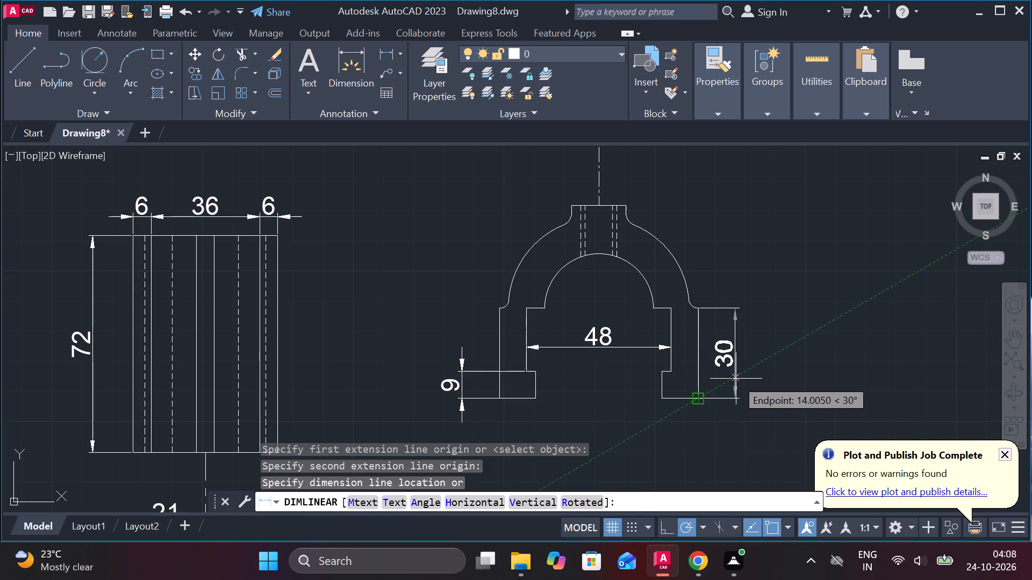
left_click(743, 379)
Dimension the arch's overall height from the boss's top edge to the base, outside the right leg's height dimension.
middle_click_drag(726, 349, 719, 376)
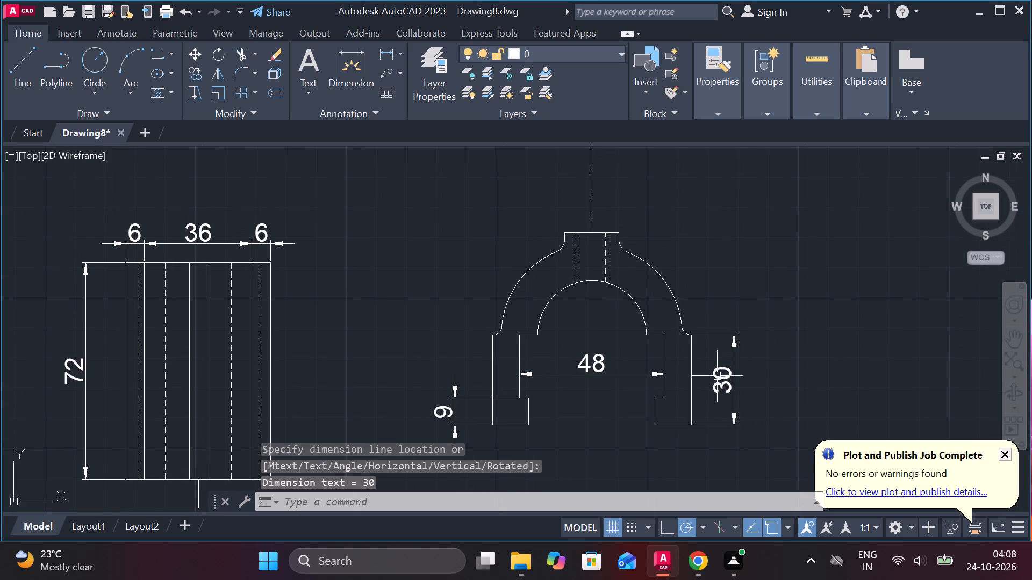
key("space")
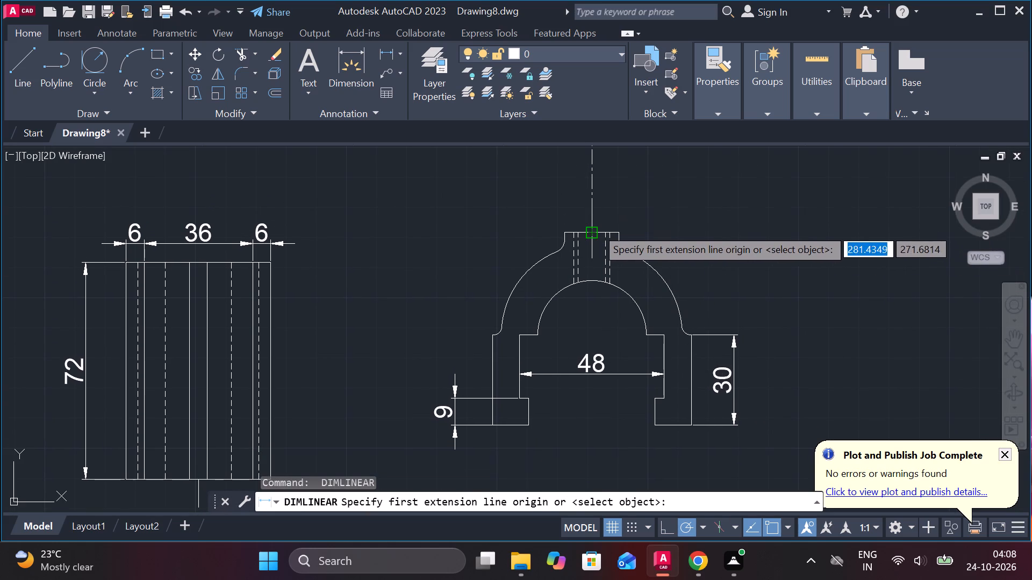
left_click(596, 228)
left_click(646, 424)
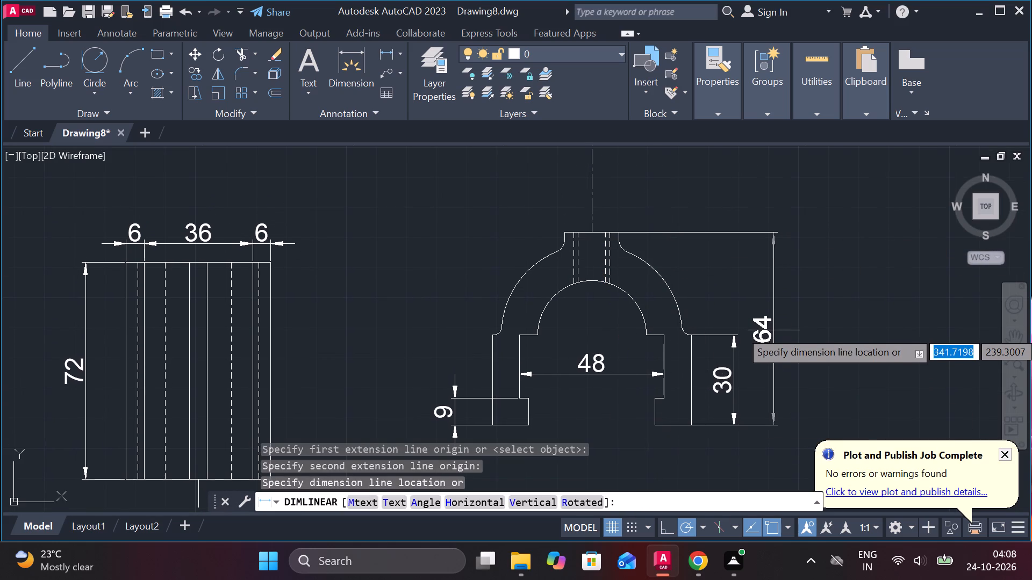
left_click(779, 330)
Dimension the width of the boss's top edge, placed above the arch.
key("space")
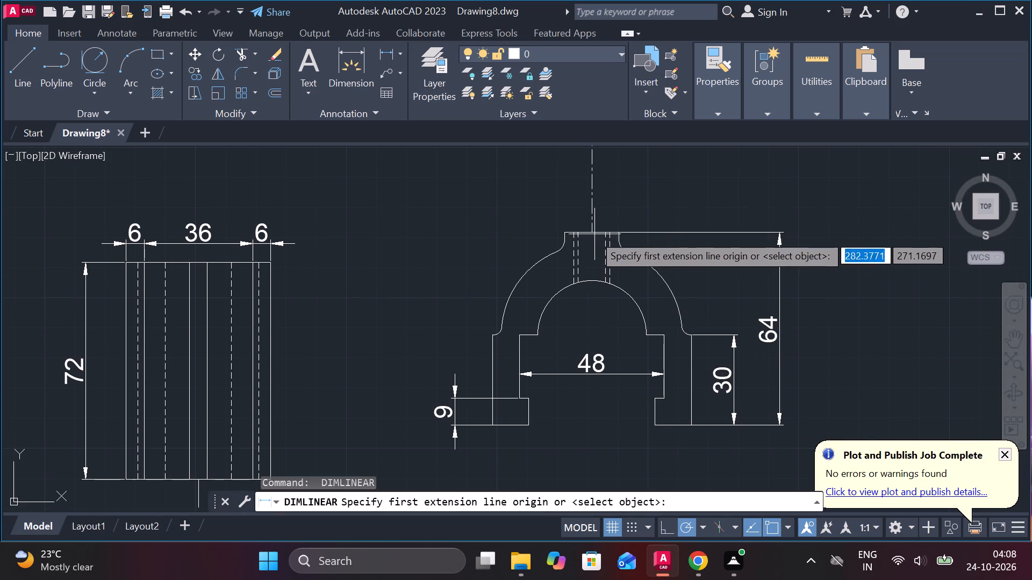
scroll(574, 231, "up", 2)
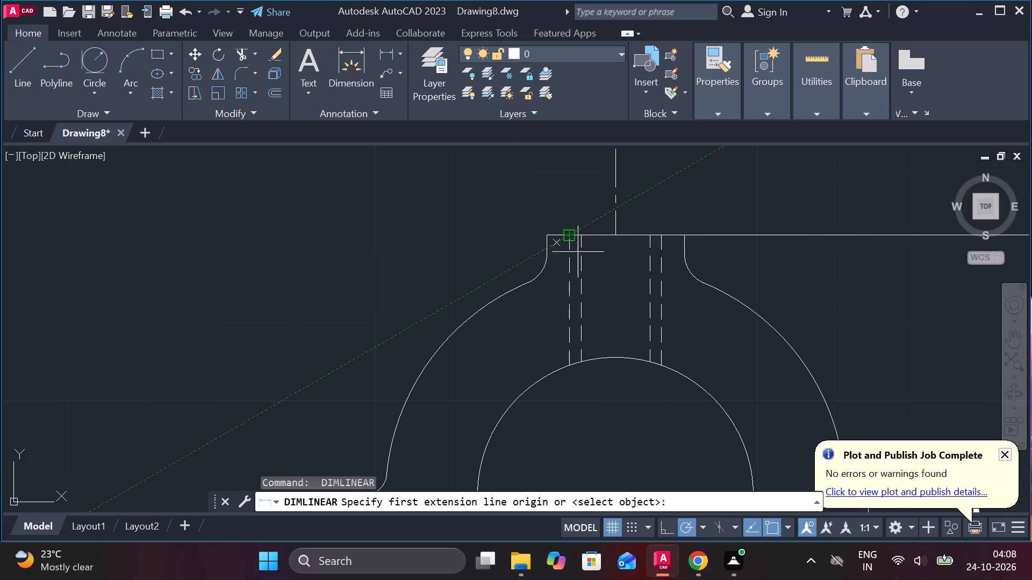
left_click(538, 233)
left_click(684, 236)
middle_click_drag(677, 188, 678, 221)
left_click(670, 197)
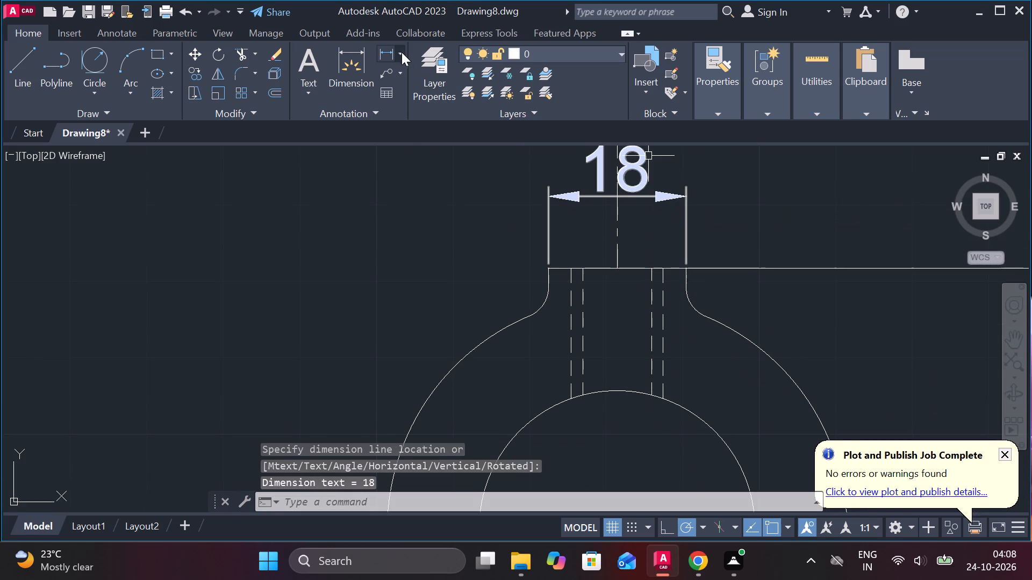
Add a radius dimension to the arch's inner arc, placed inside the opening.
left_click(401, 50)
left_click(425, 221)
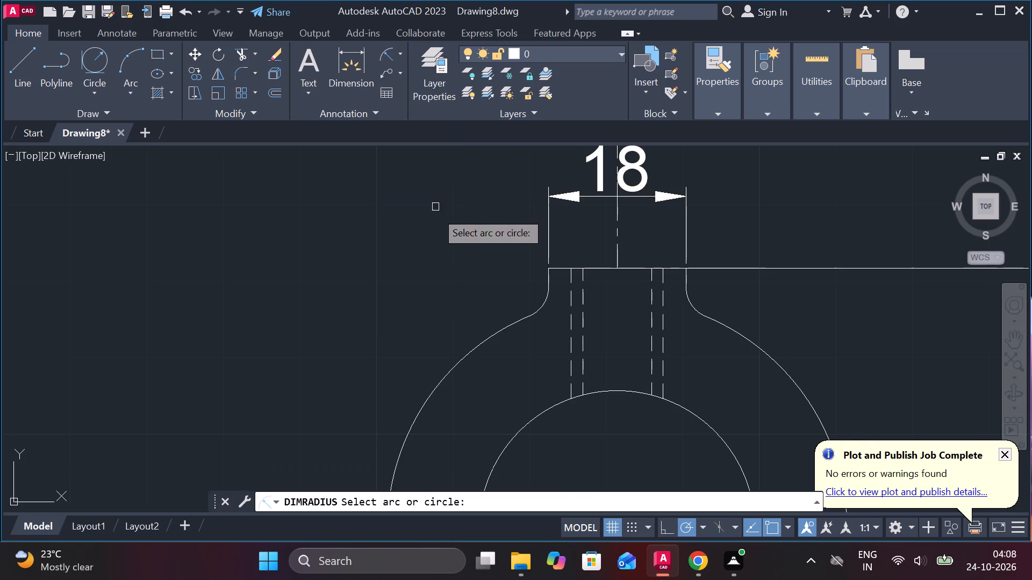
scroll(504, 282, "down", 2)
left_click(592, 353)
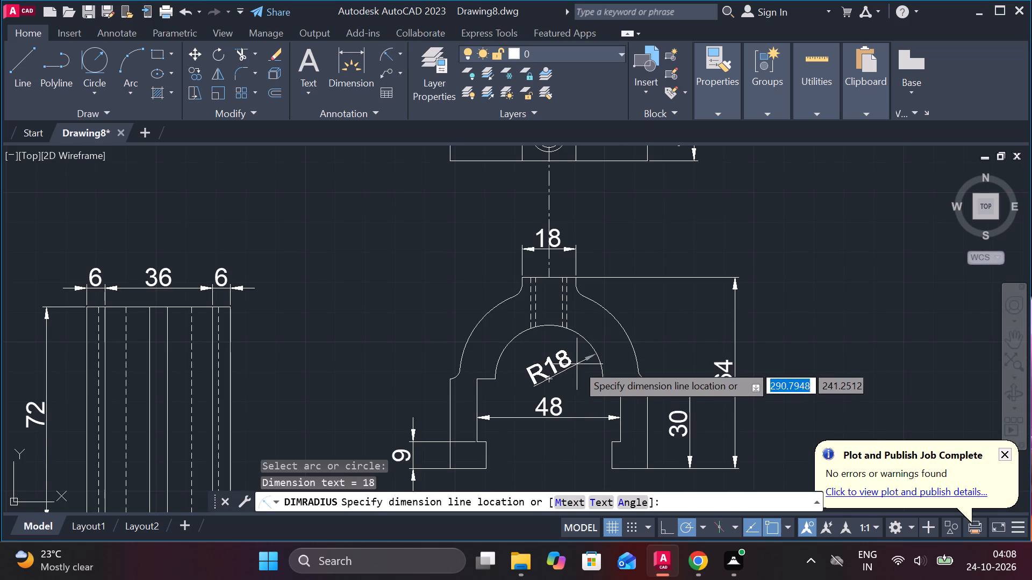
left_click(579, 363)
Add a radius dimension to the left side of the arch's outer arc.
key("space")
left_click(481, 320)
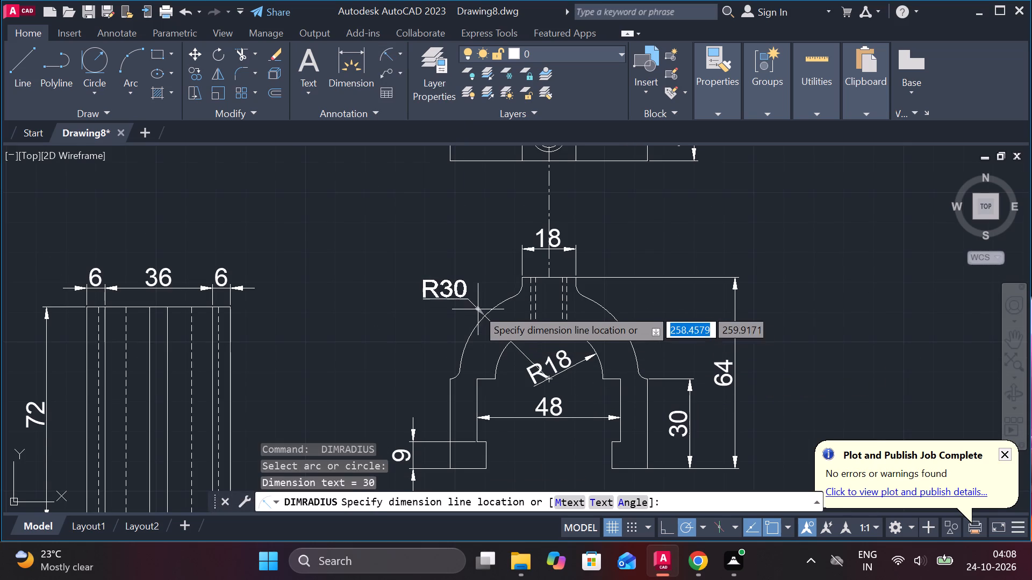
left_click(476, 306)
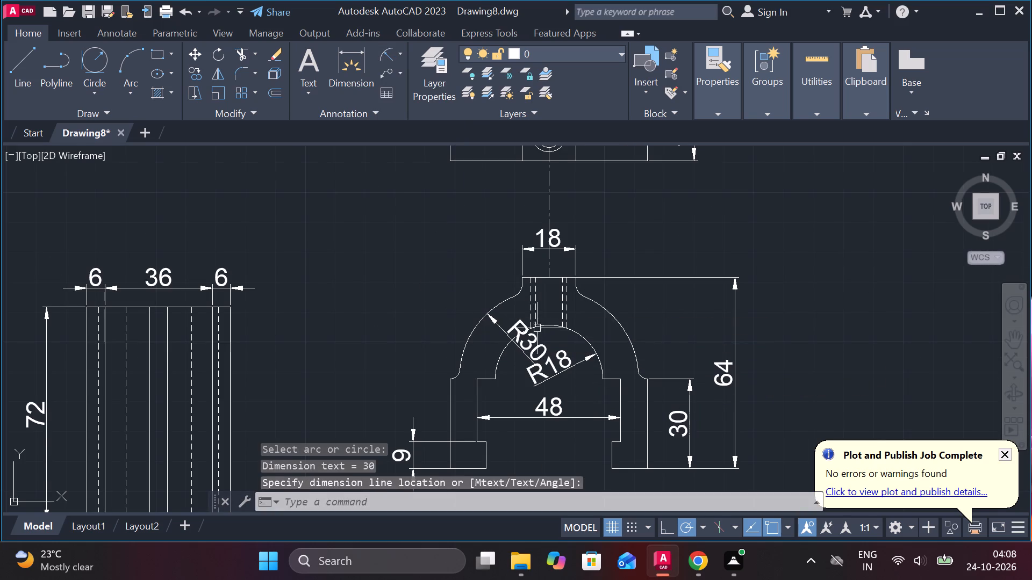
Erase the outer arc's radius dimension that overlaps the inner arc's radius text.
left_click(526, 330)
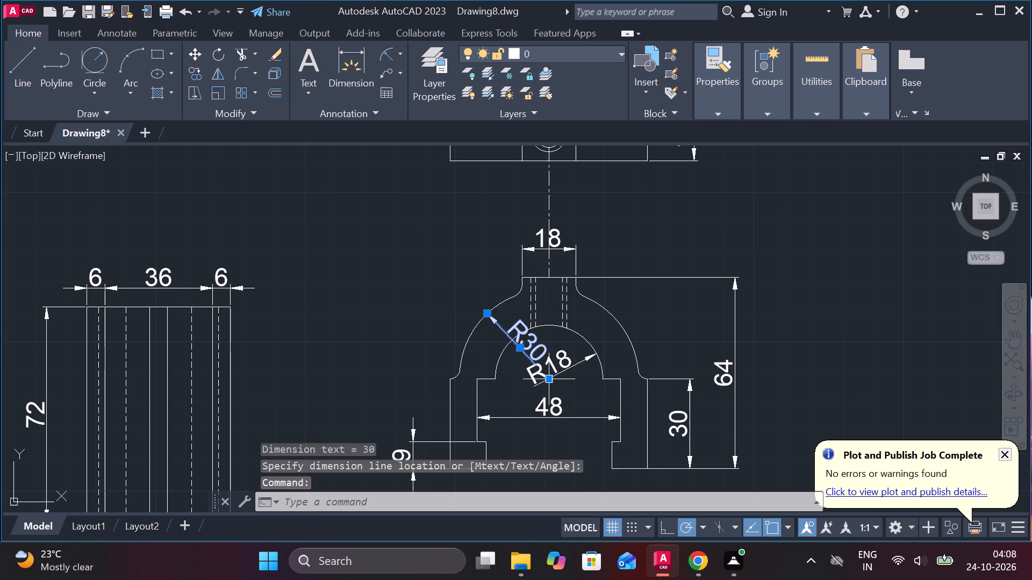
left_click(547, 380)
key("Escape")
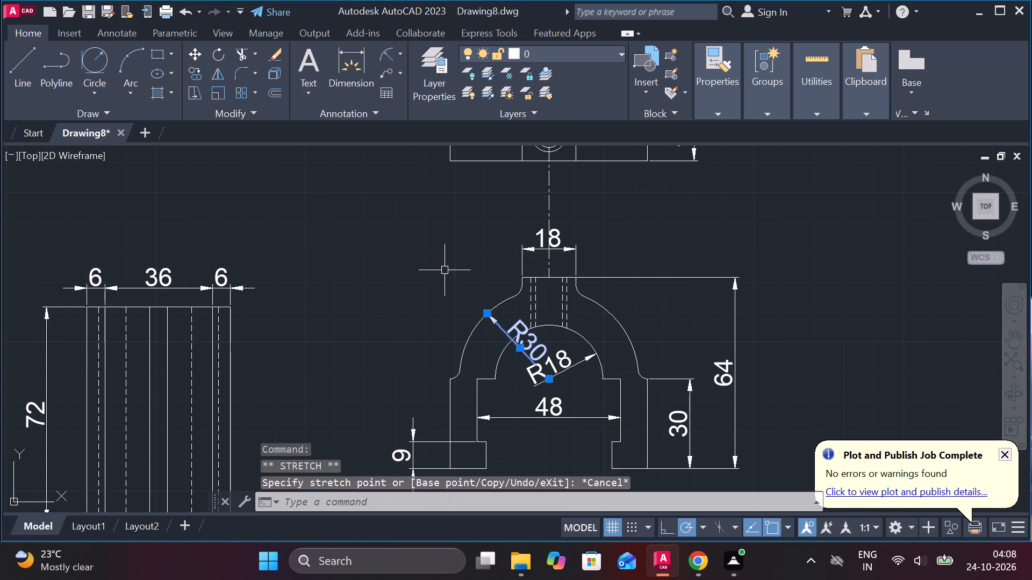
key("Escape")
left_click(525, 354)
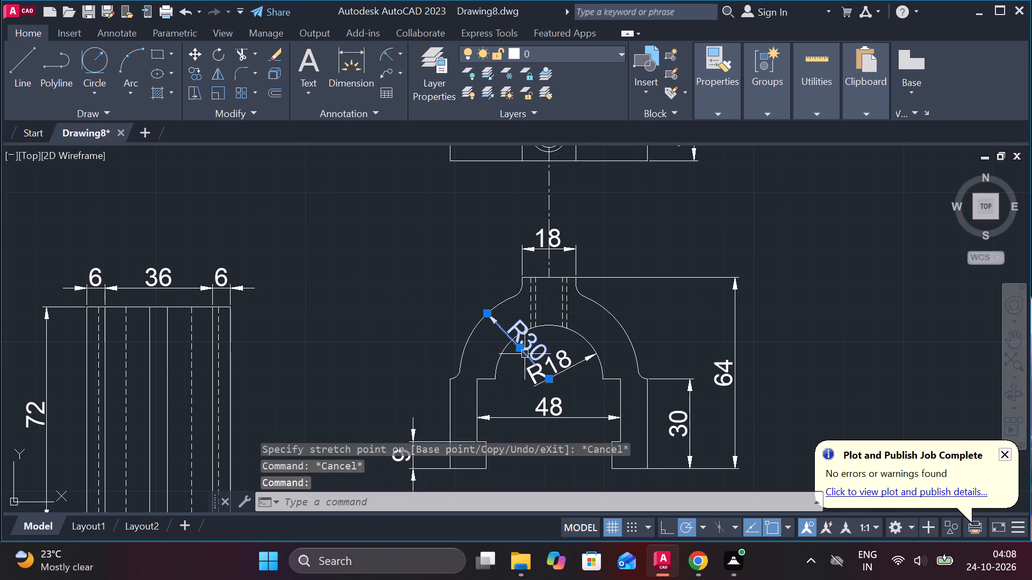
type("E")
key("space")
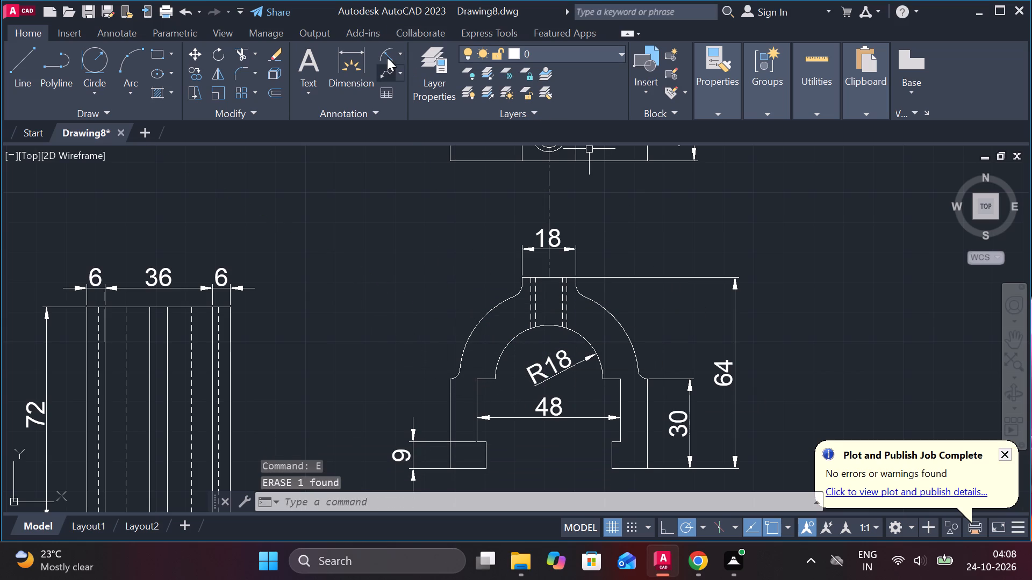
Dimension the outer arc's radius again on its left side, placing the text outside the arch.
left_click(387, 57)
left_click_drag(485, 320, 481, 311)
left_click(452, 272)
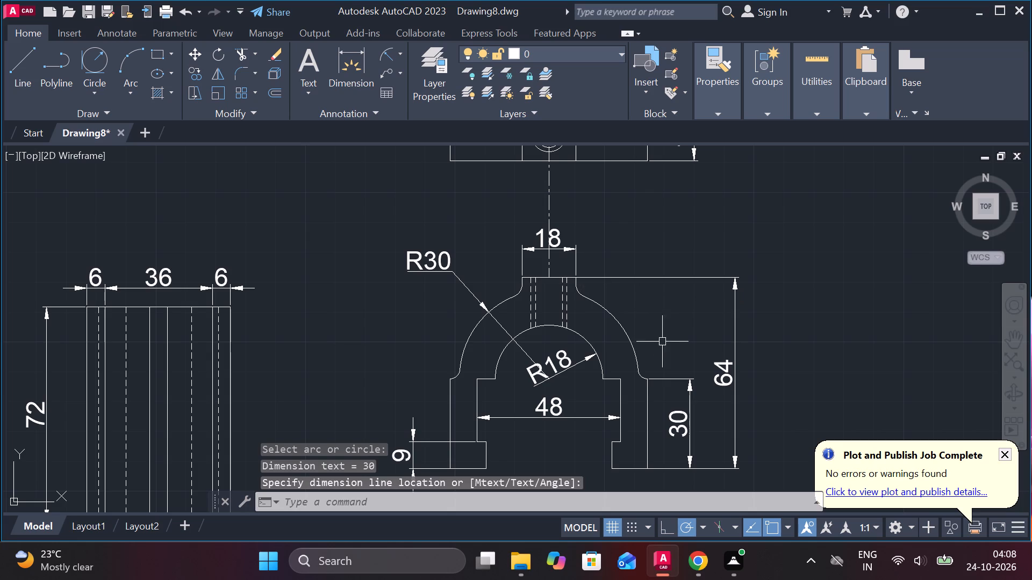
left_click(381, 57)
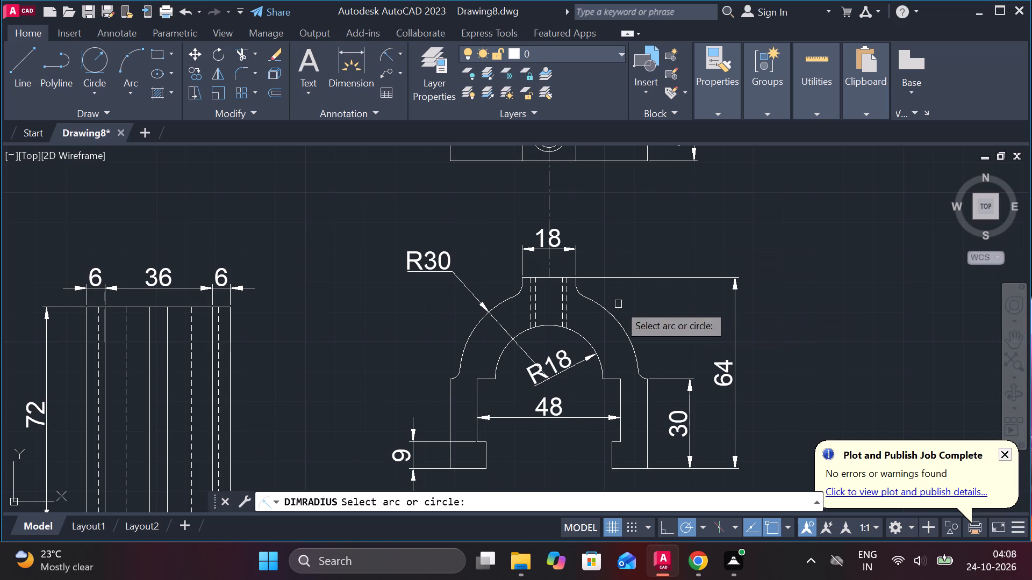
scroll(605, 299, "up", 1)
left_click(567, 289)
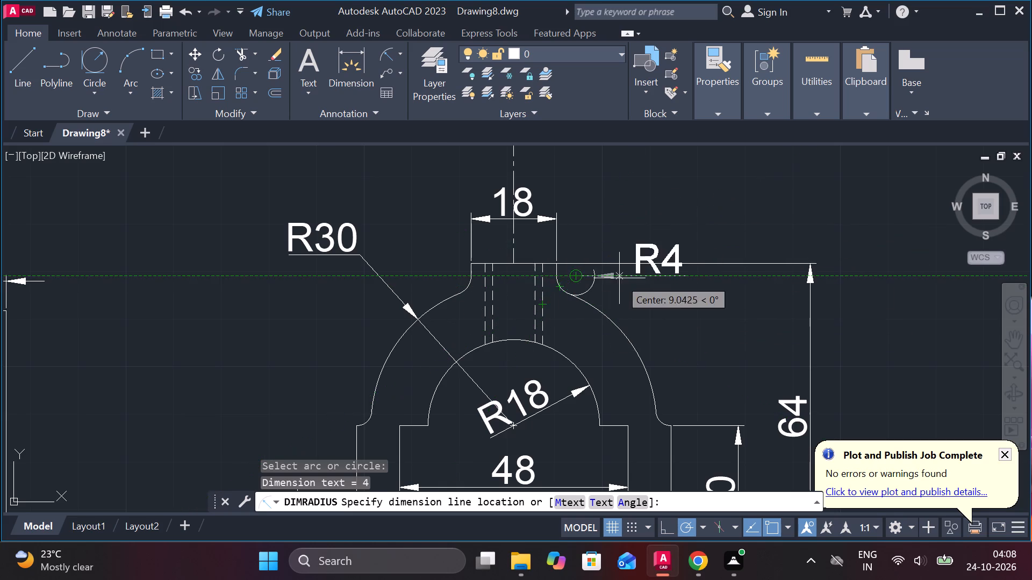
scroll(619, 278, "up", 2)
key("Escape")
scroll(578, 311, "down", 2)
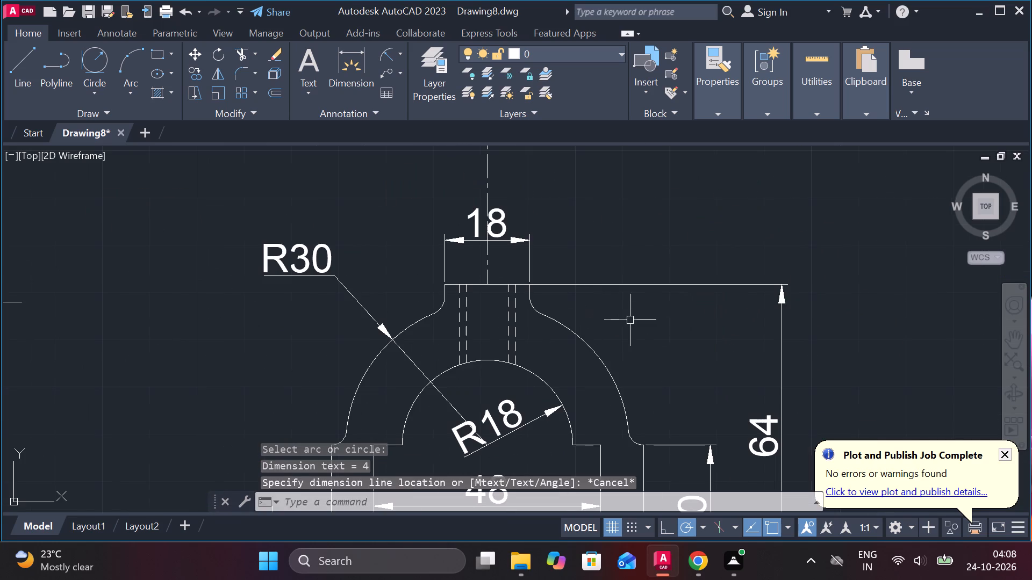
Modify the ISO-25 dimension style to stop drawing the dimension line between extension lines, and set it current.
type("D")
key("space")
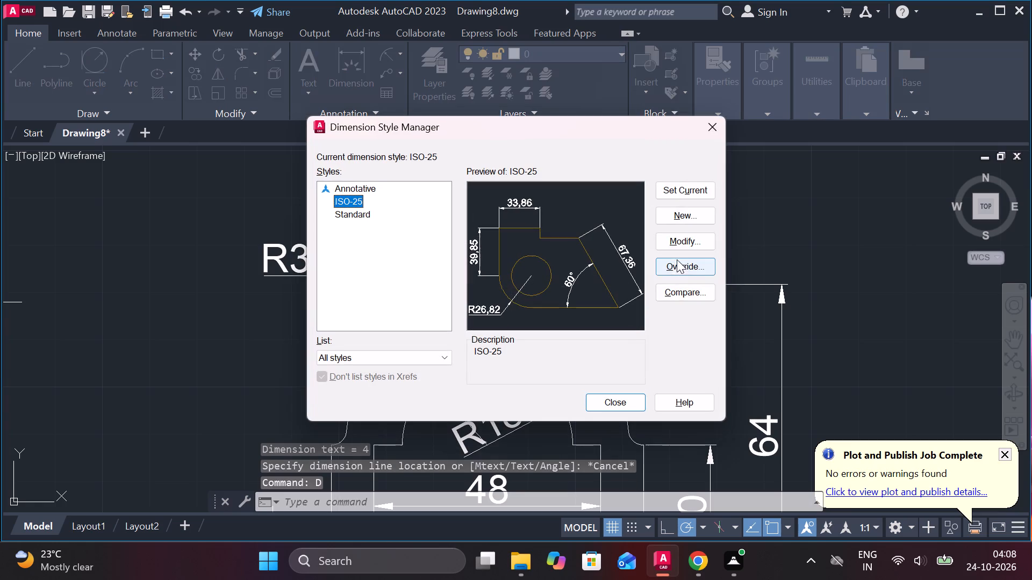
left_click(690, 237)
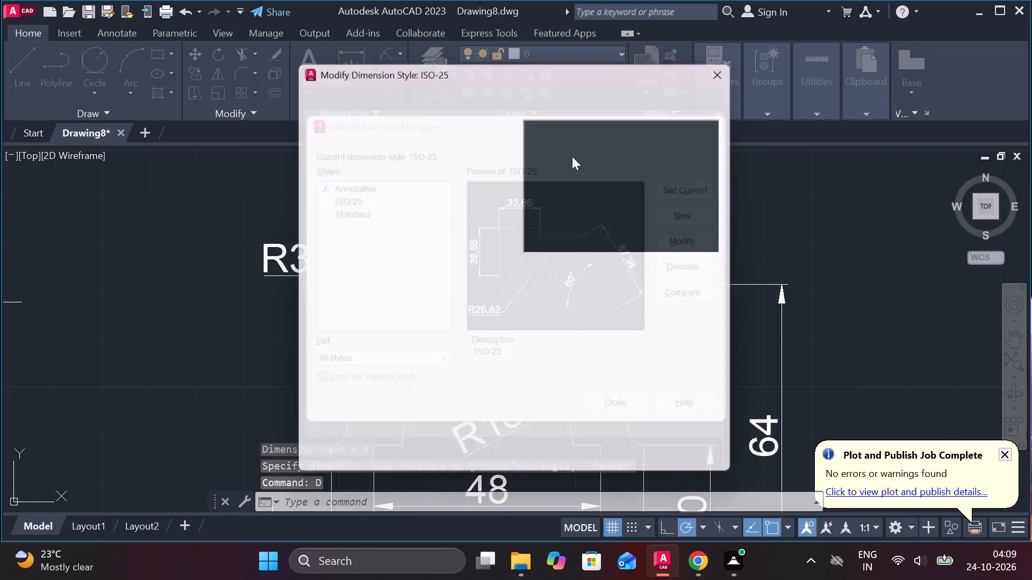
left_click(461, 98)
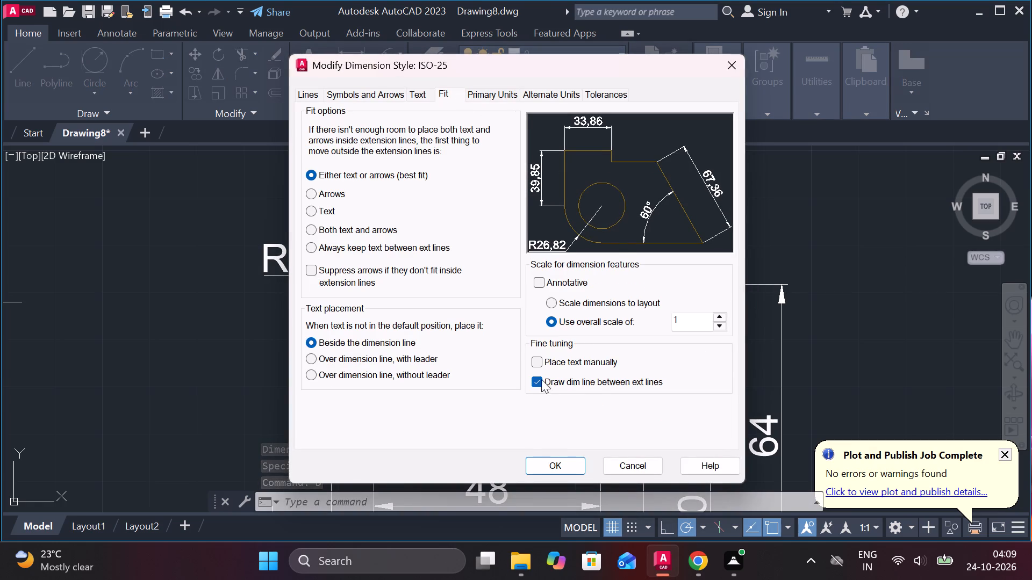
left_click(534, 376)
left_click(558, 456)
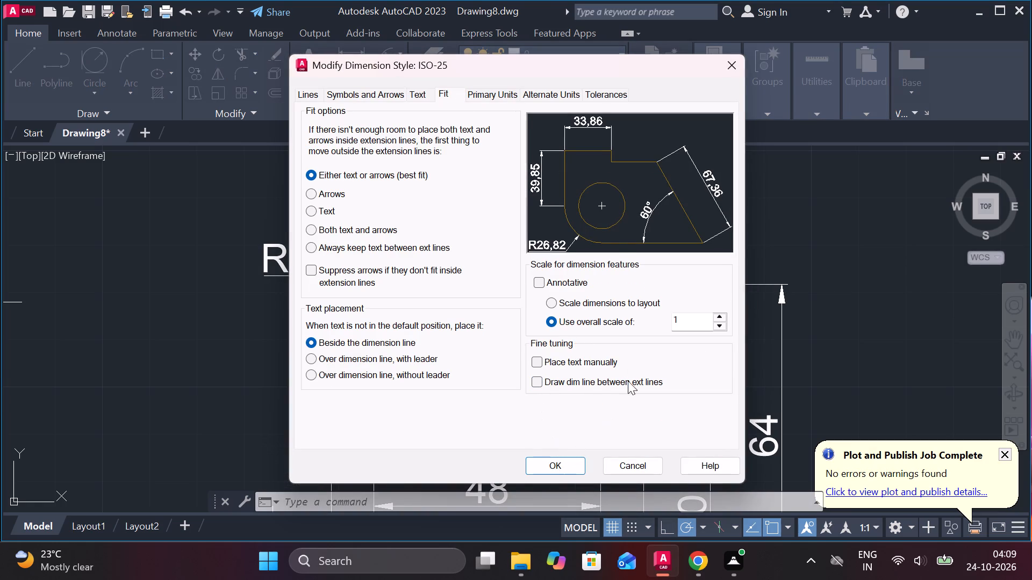
left_click(530, 468)
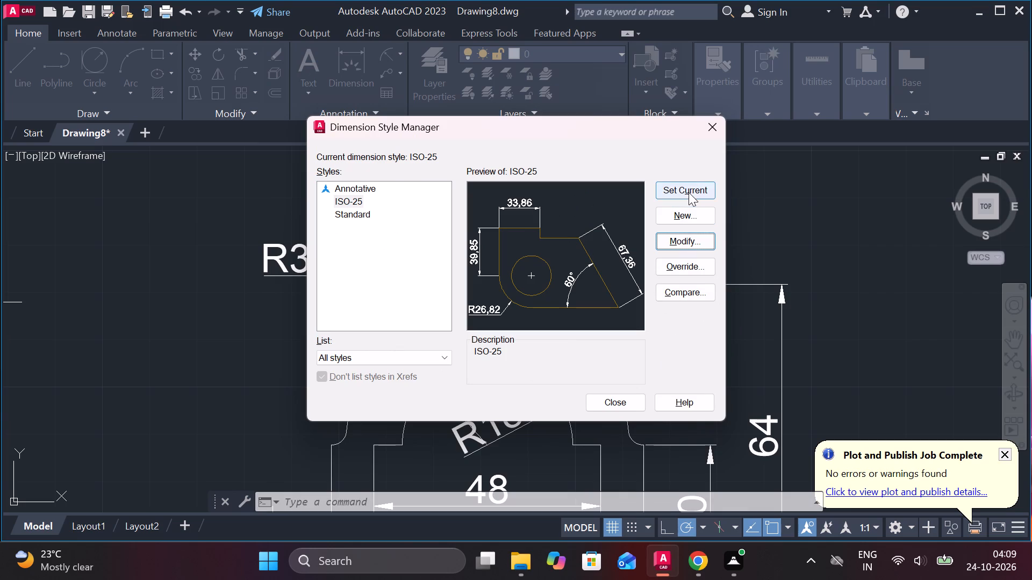
left_click(689, 192)
left_click(619, 404)
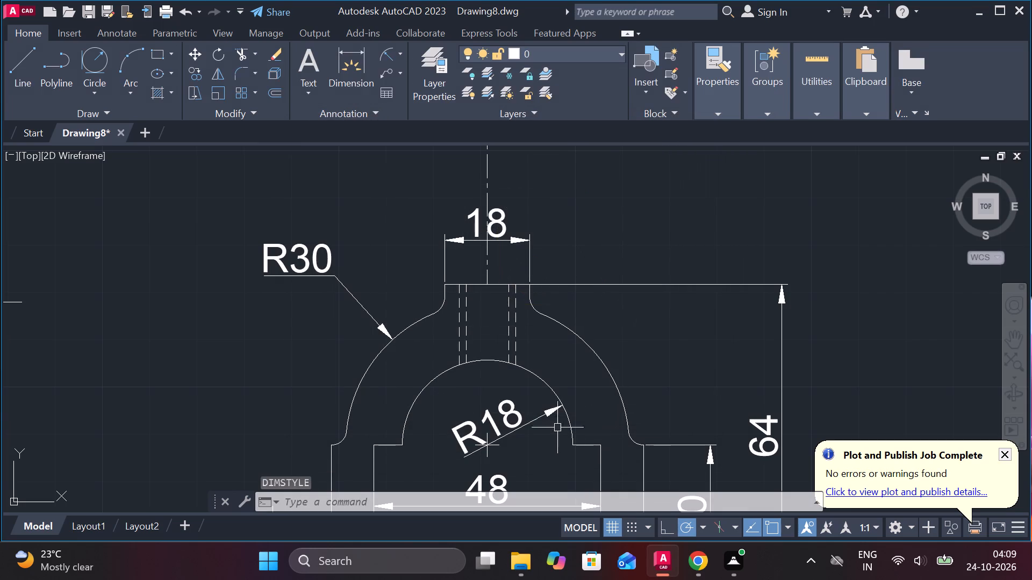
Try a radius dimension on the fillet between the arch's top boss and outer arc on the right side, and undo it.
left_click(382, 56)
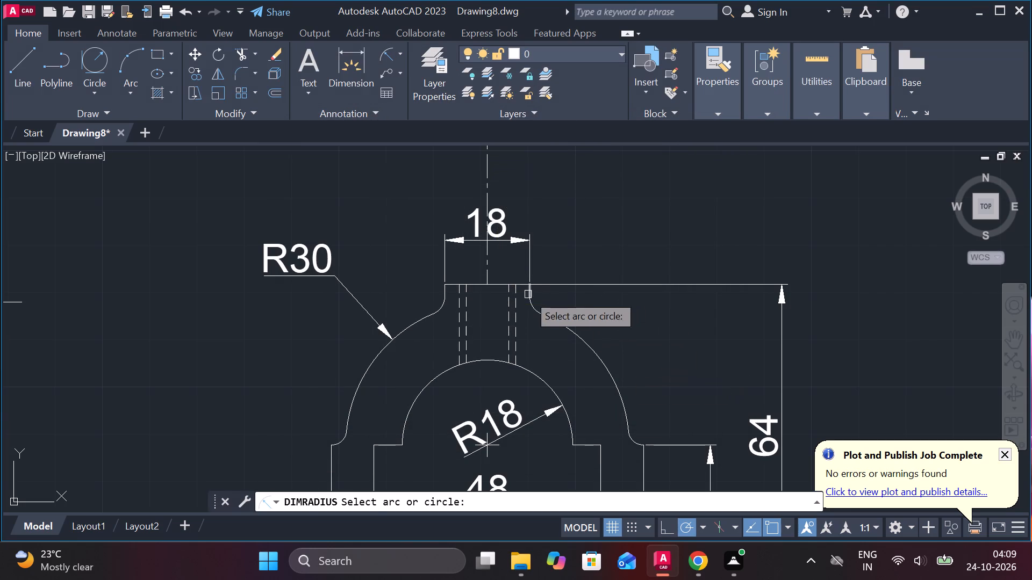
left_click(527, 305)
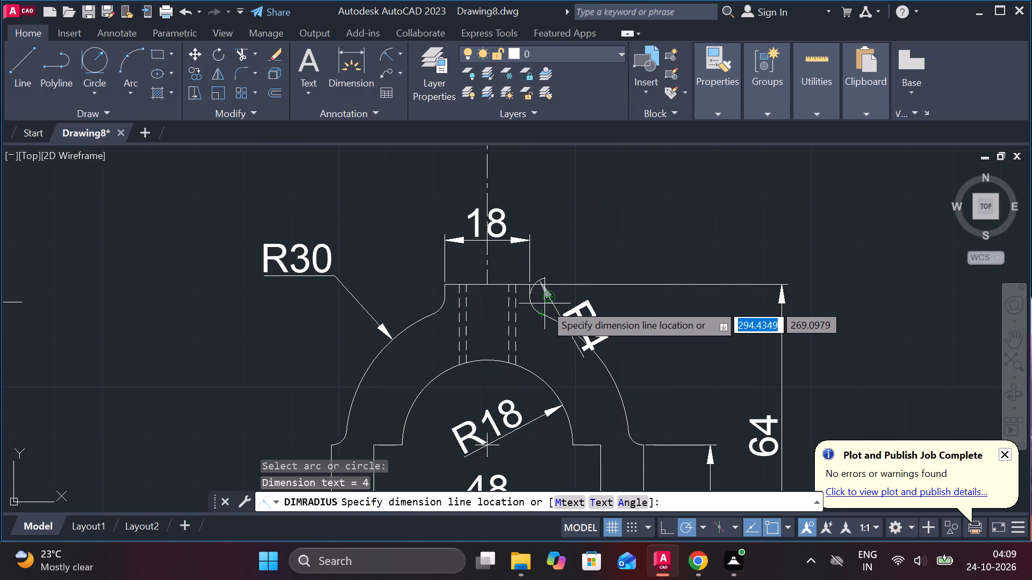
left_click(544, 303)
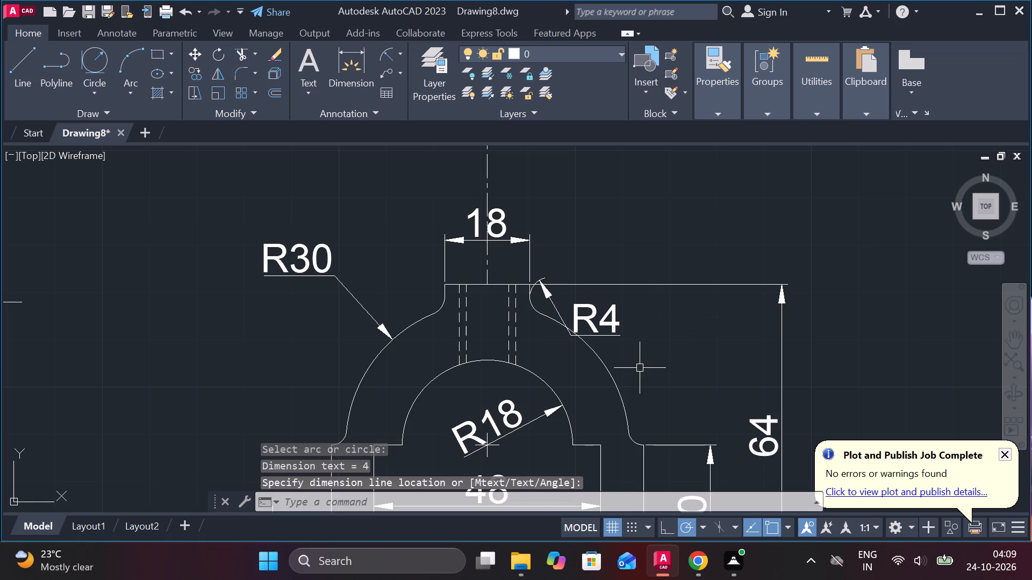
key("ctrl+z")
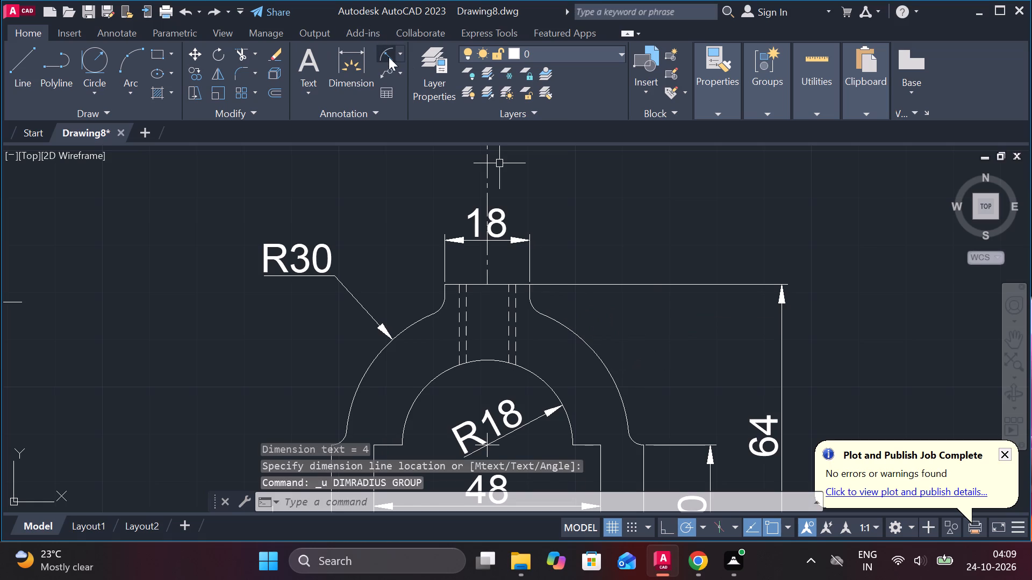
Dimension the radius of the small fillet at the left foot of the arch's outer arc, with the text outside the part.
left_click(389, 57)
scroll(653, 306, "down", 2)
scroll(704, 391, "up", 3)
middle_click_drag(443, 321, 906, 354)
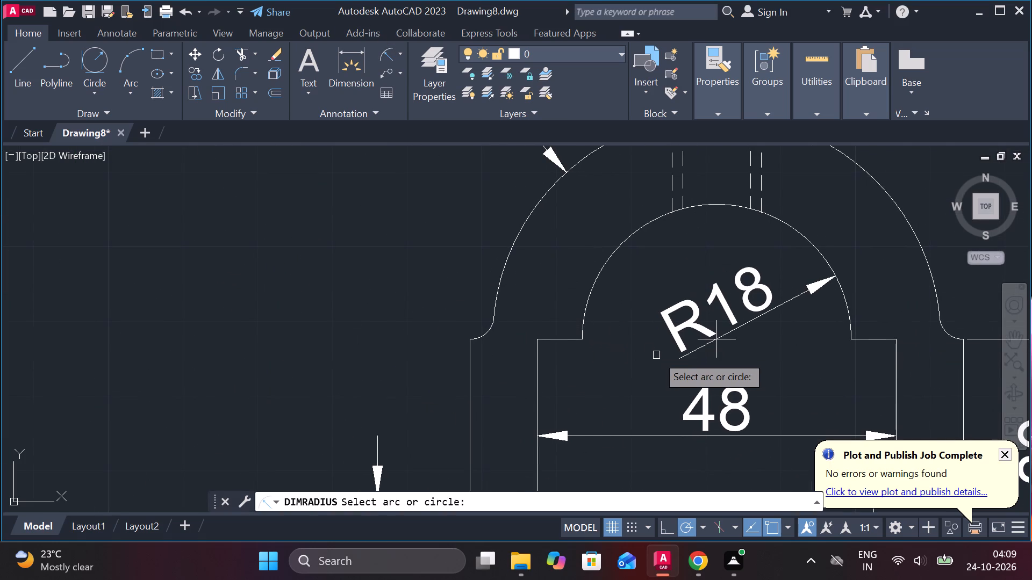
left_click(486, 329)
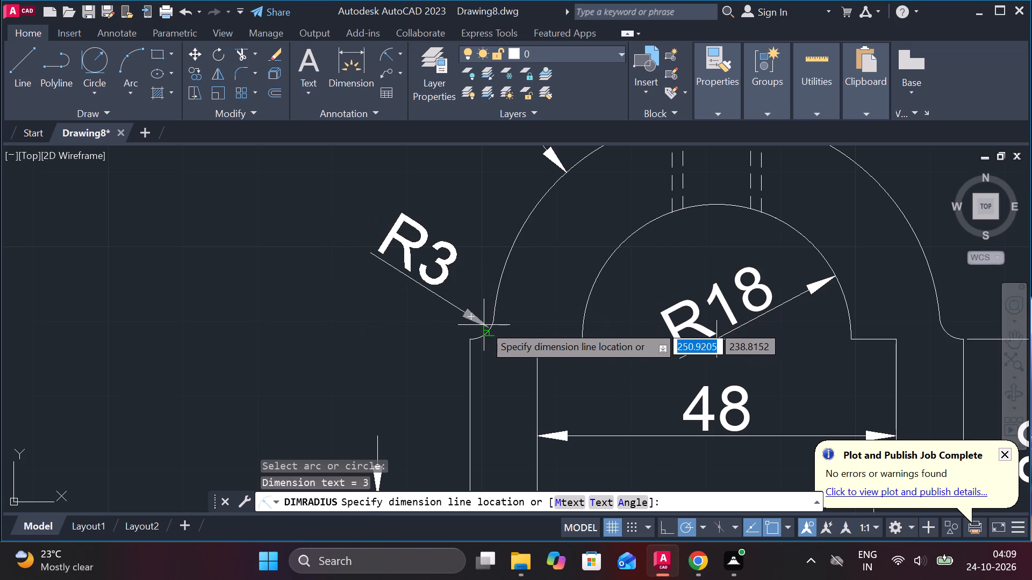
left_click(484, 325)
Dimension the radius of the fillet right of the arch's top boss, with the text outside the part.
scroll(533, 310, "down", 2)
scroll(694, 260, "up", 1)
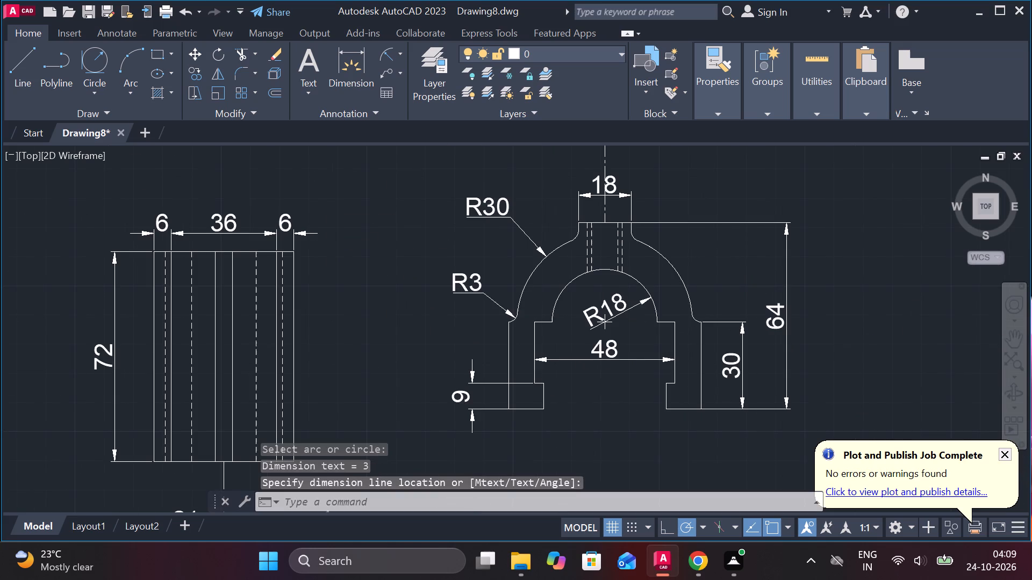
middle_click_drag(700, 262, 721, 357)
key("space")
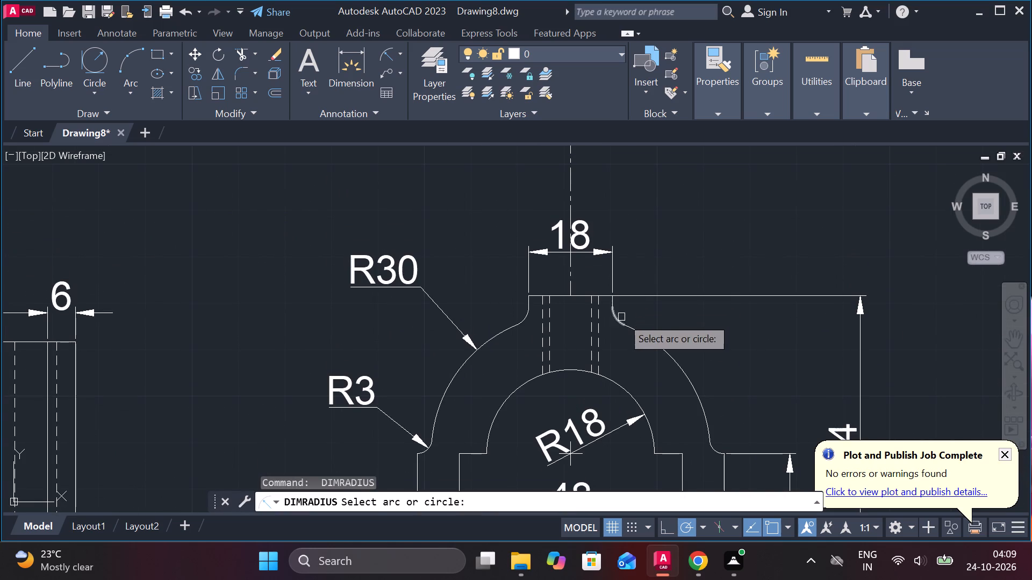
left_click(620, 319)
left_click(620, 319)
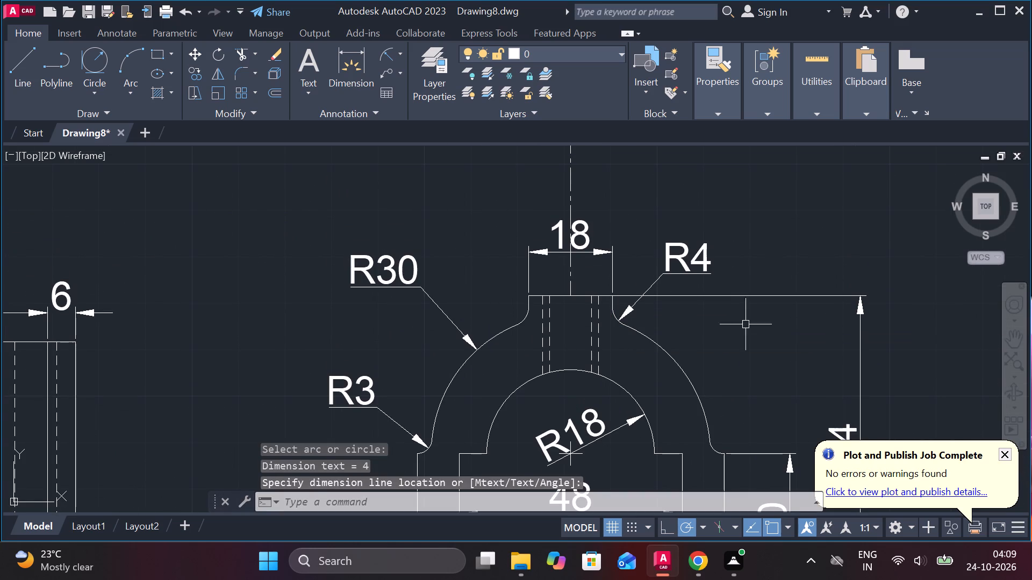
Draw a vertical projection line from the left end of the arch's inner arc up past the top view's upper edge.
middle_click_drag(742, 337, 698, 297)
scroll(699, 298, "down", 1)
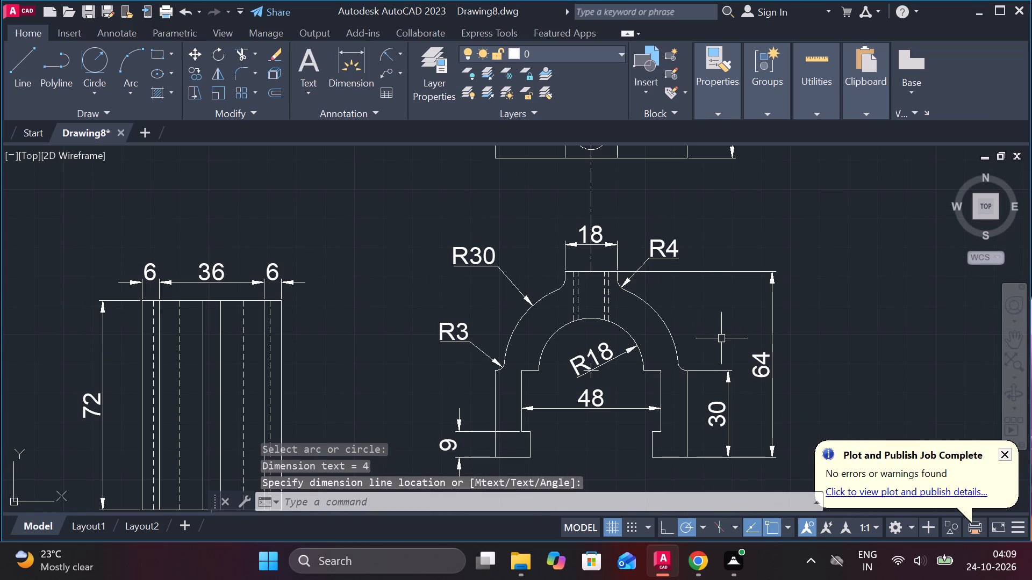
scroll(747, 371, "down", 1)
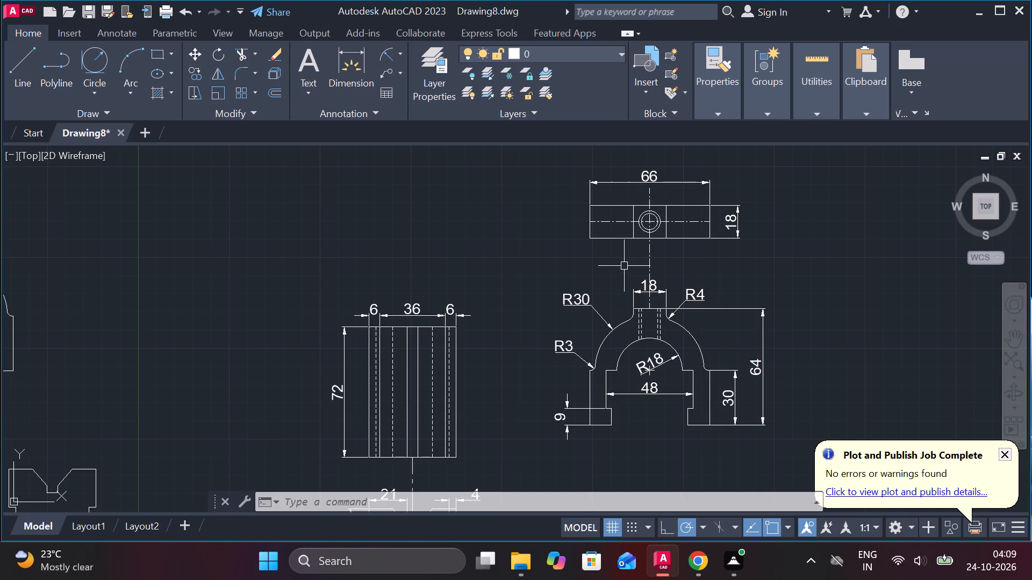
scroll(647, 275, "up", 1)
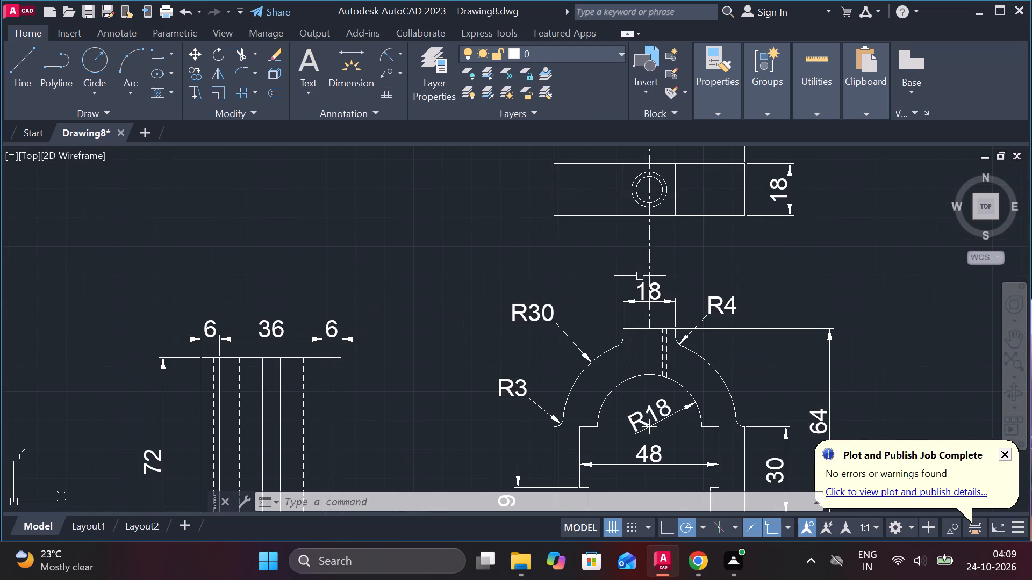
key("l")
key("Return")
middle_click_drag(623, 269, 610, 231)
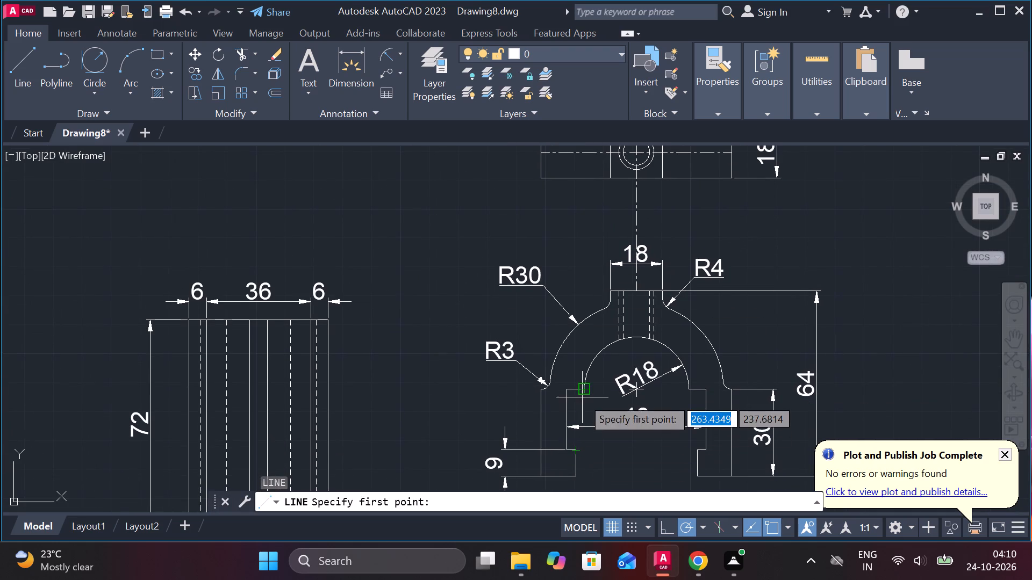
left_click(586, 391)
middle_click_drag(598, 223, 585, 399)
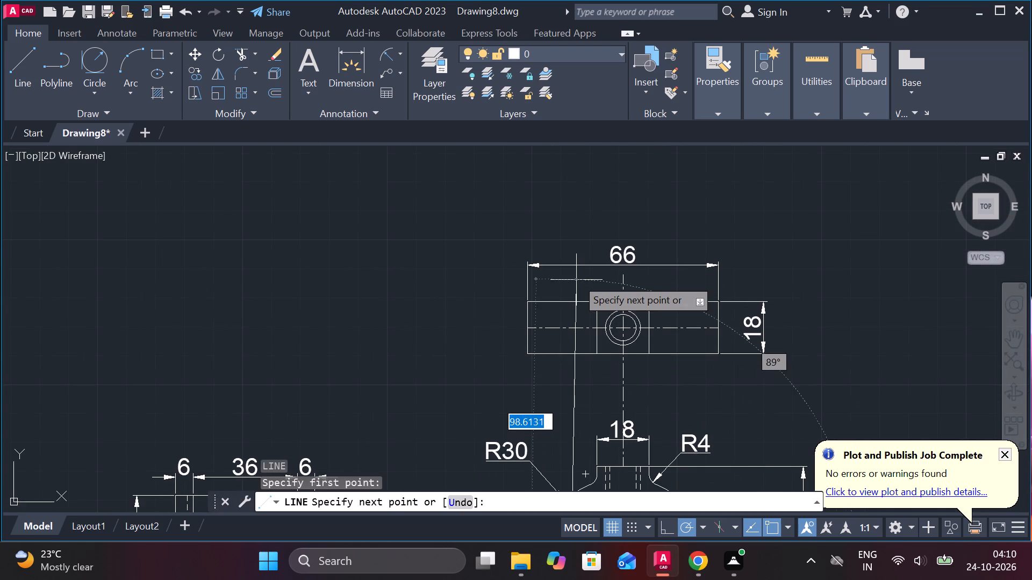
left_click(565, 284)
scroll(588, 328, "down", 1)
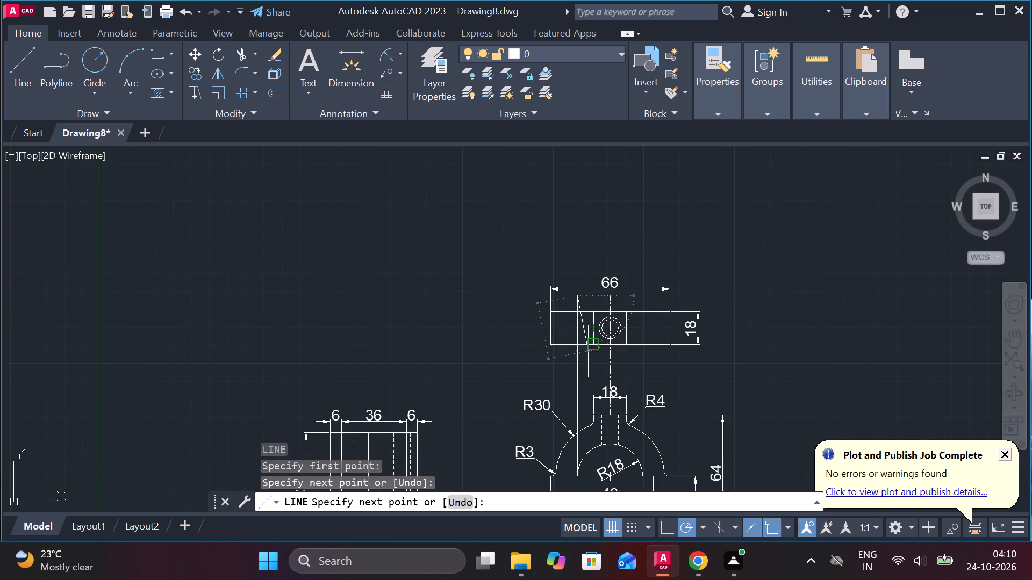
key("Escape")
Draw a vertical projection line from the left foot's upper inner corner up past the top view's upper edge.
middle_click_drag(576, 386, 572, 310)
key("l")
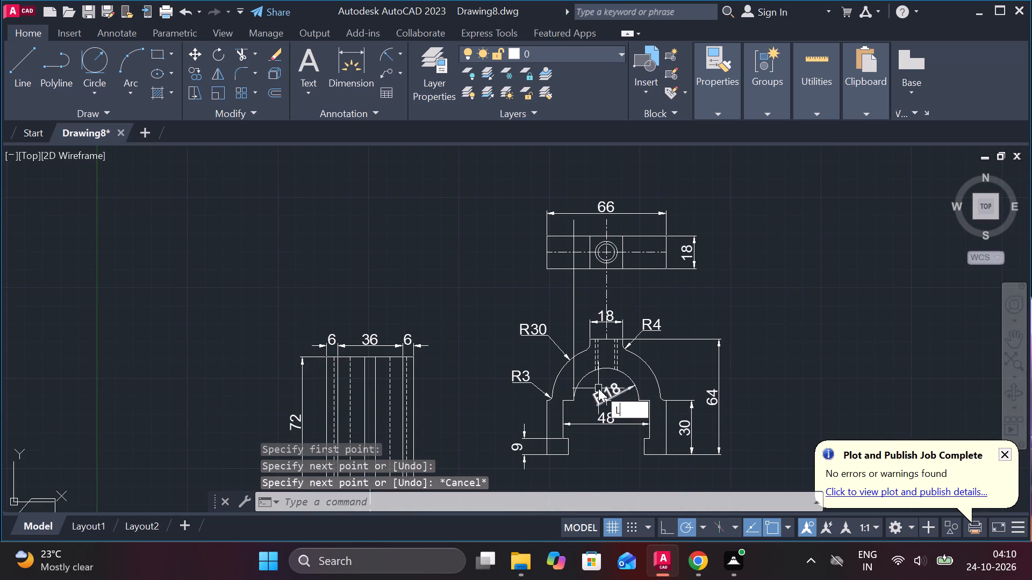
key("Return")
scroll(559, 437, "up", 2)
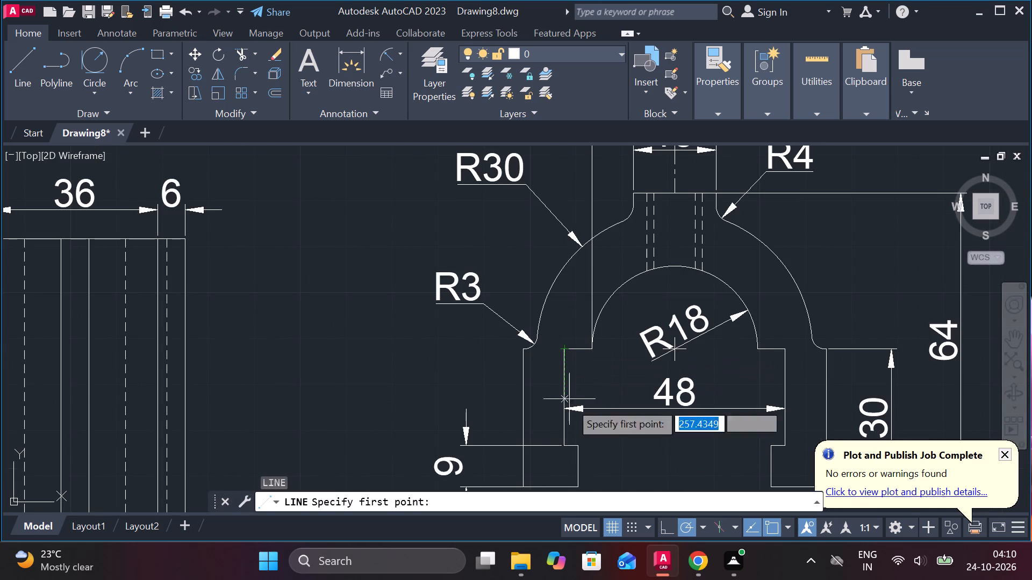
left_click(580, 444)
middle_click_drag(587, 182, 586, 336)
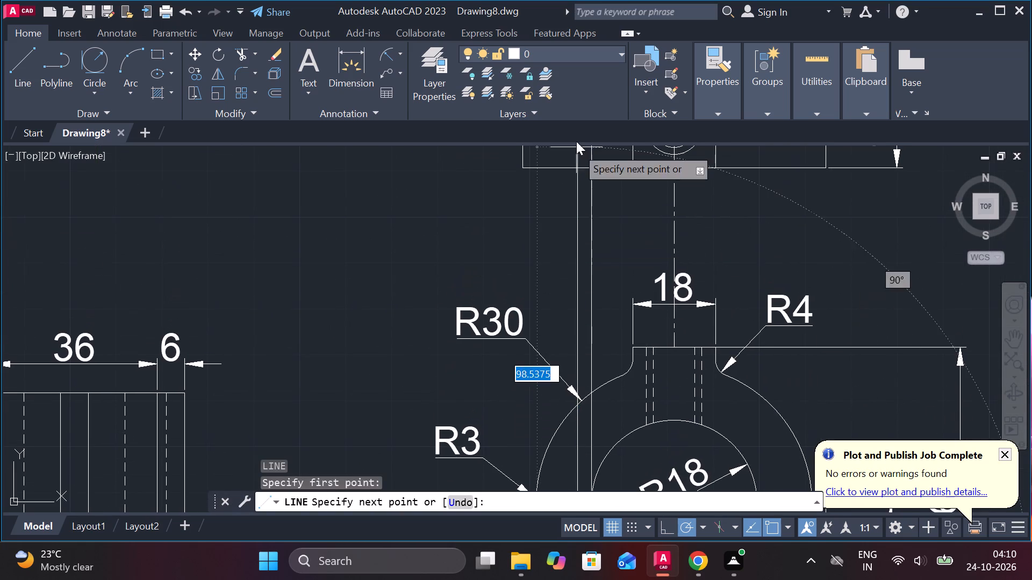
middle_click_drag(576, 141, 576, 253)
middle_click_drag(572, 199, 554, 378)
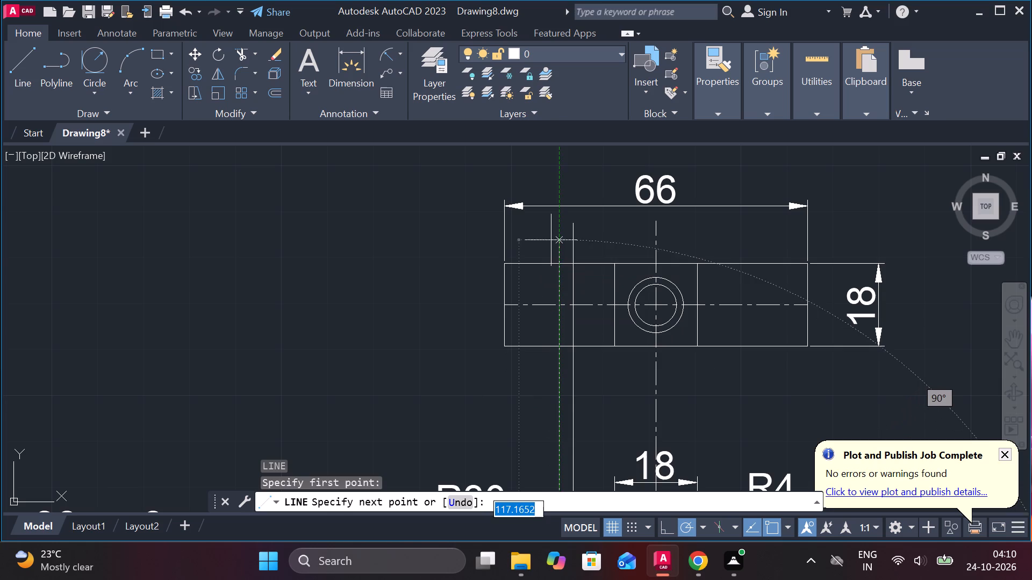
left_click(555, 229)
scroll(581, 262, "down", 2)
key("Escape")
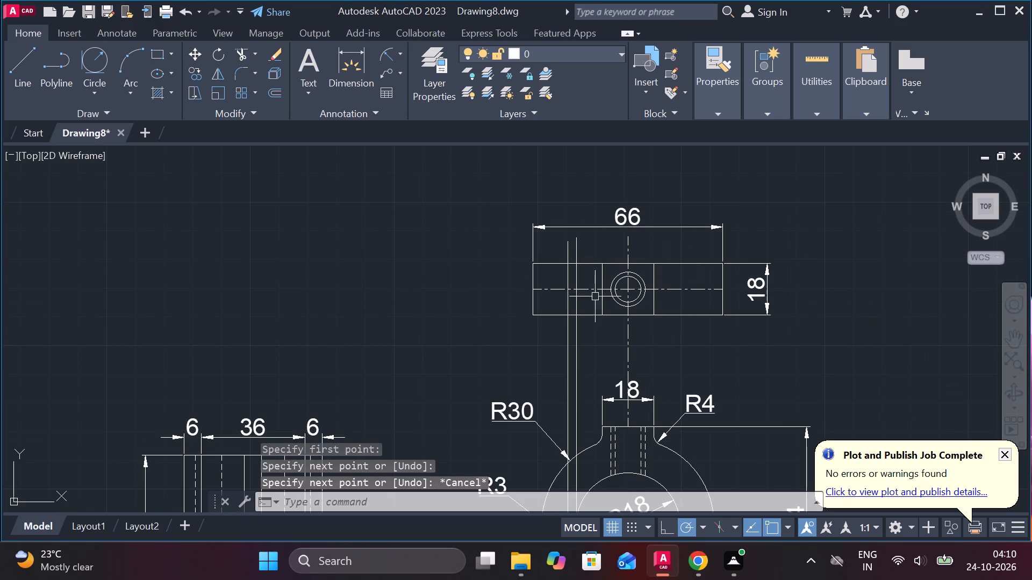
Draw a vertical projection line from the left leg's upper inner corner up past the top view's upper edge.
key("l")
key("Return")
middle_click_drag(608, 337, 614, 267)
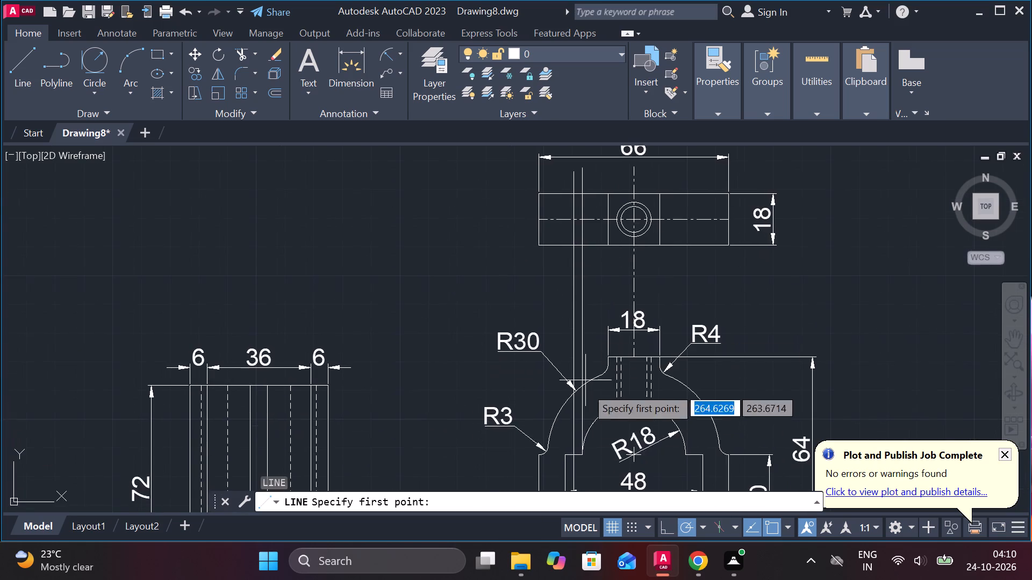
middle_click_drag(568, 418, 586, 317)
scroll(561, 437, "up", 2)
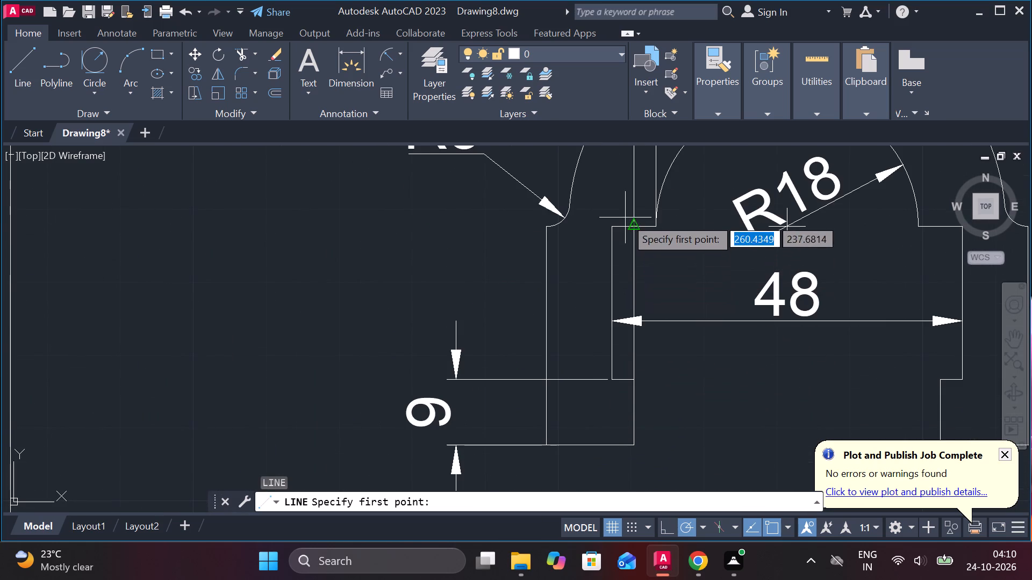
left_click(613, 228)
scroll(612, 221, "down", 2)
middle_click_drag(612, 216, 597, 450)
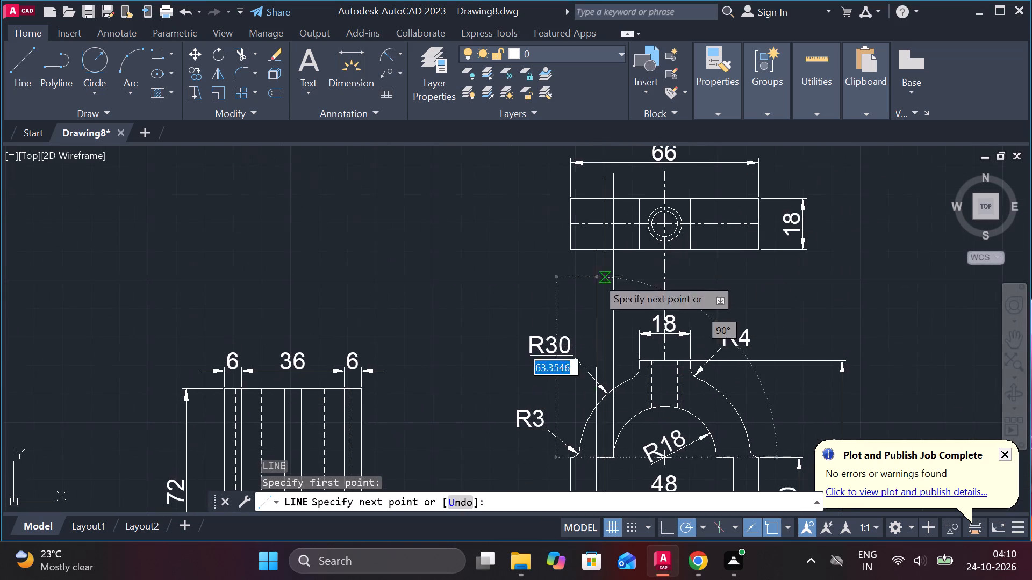
middle_click_drag(597, 277, 592, 376)
scroll(591, 302, "up", 2)
left_click(596, 236)
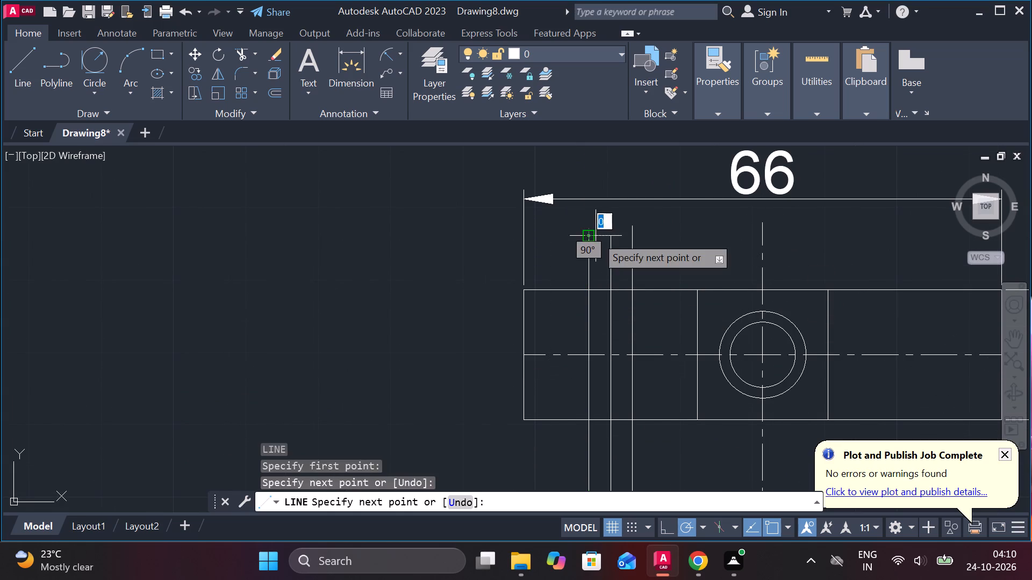
key("Escape")
Trim the three projection lines above and below the top view so only the parts inside its rectangle remain.
type("TR")
key("space")
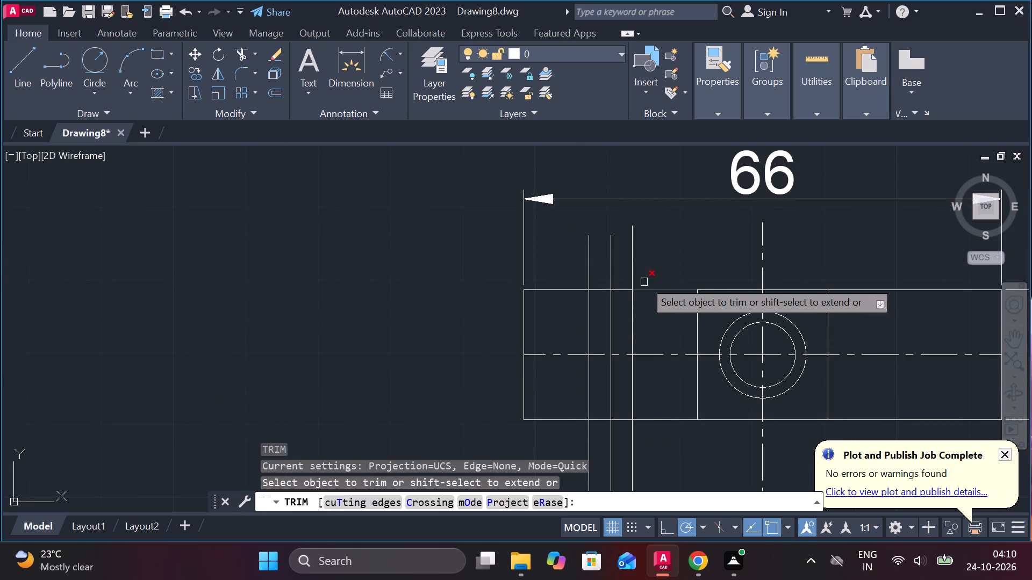
left_click_drag(652, 261, 572, 270)
scroll(637, 274, "down", 1)
left_click_drag(659, 386, 640, 389)
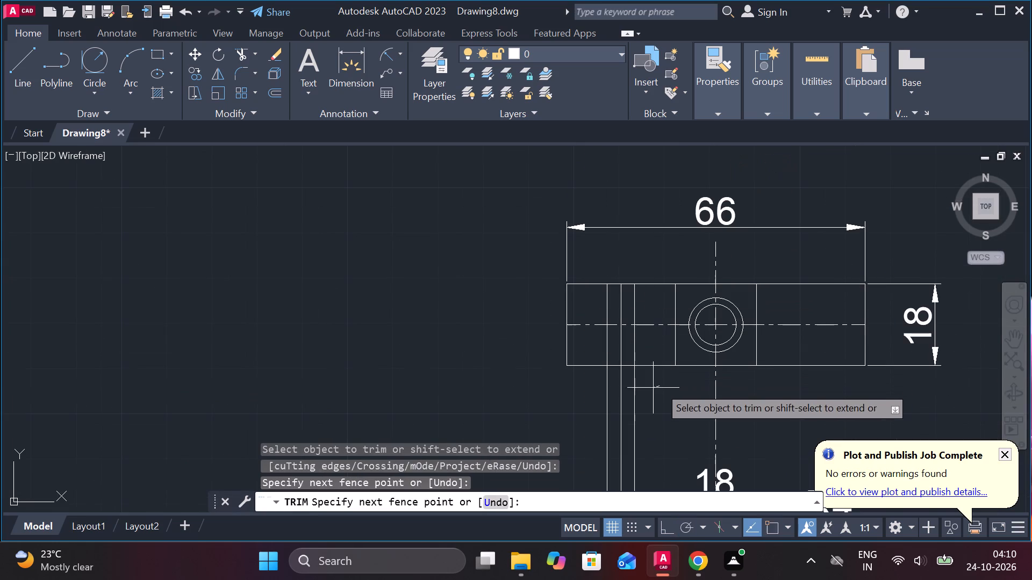
left_click_drag(640, 389, 529, 390)
scroll(532, 390, "down", 2)
middle_click_drag(546, 398, 578, 282)
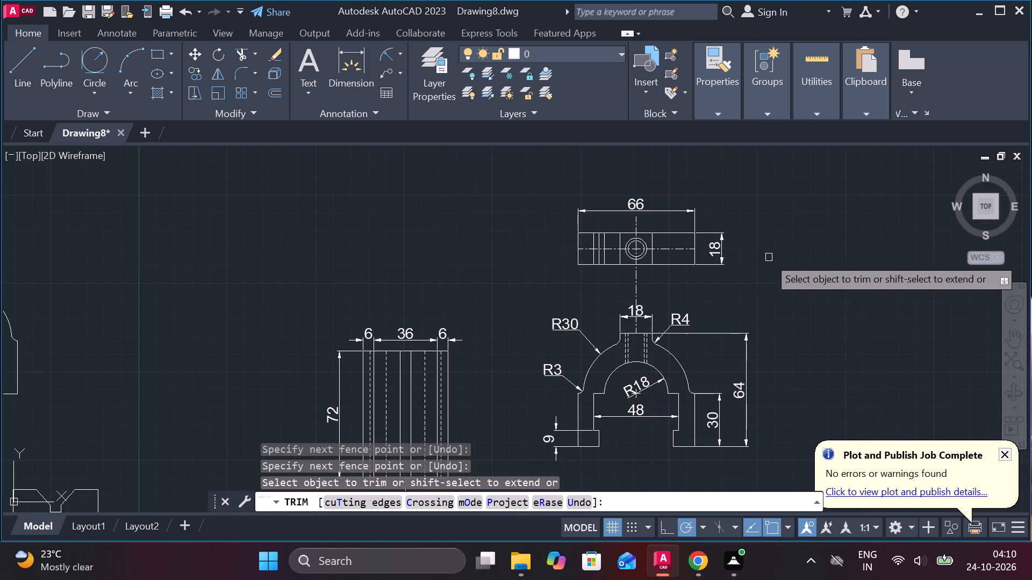
key("Escape")
Change the linetype of the three trimmed lines on the top view's left side to DASHED.
scroll(565, 223, "up", 3)
left_click(715, 278)
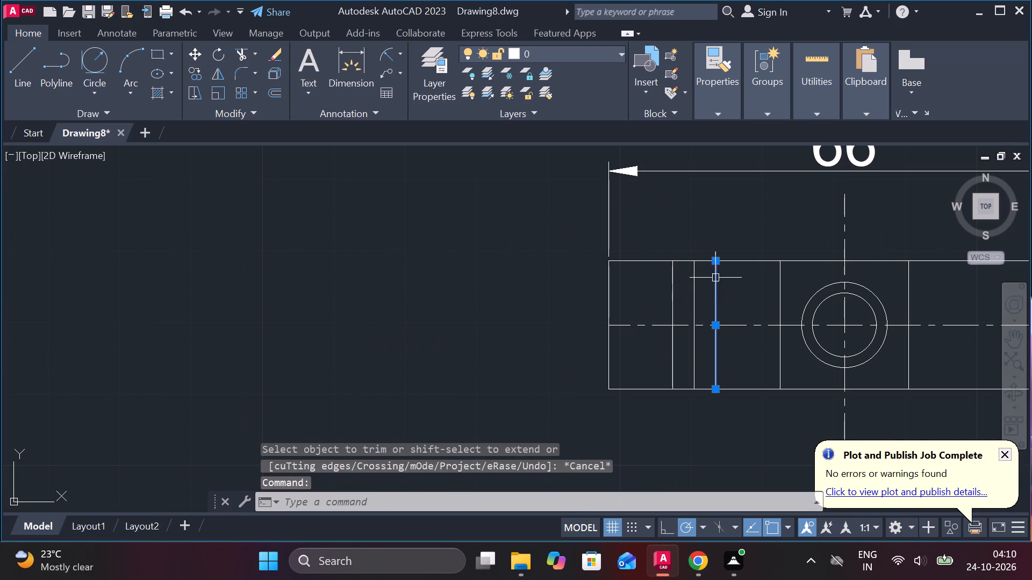
left_click(693, 275)
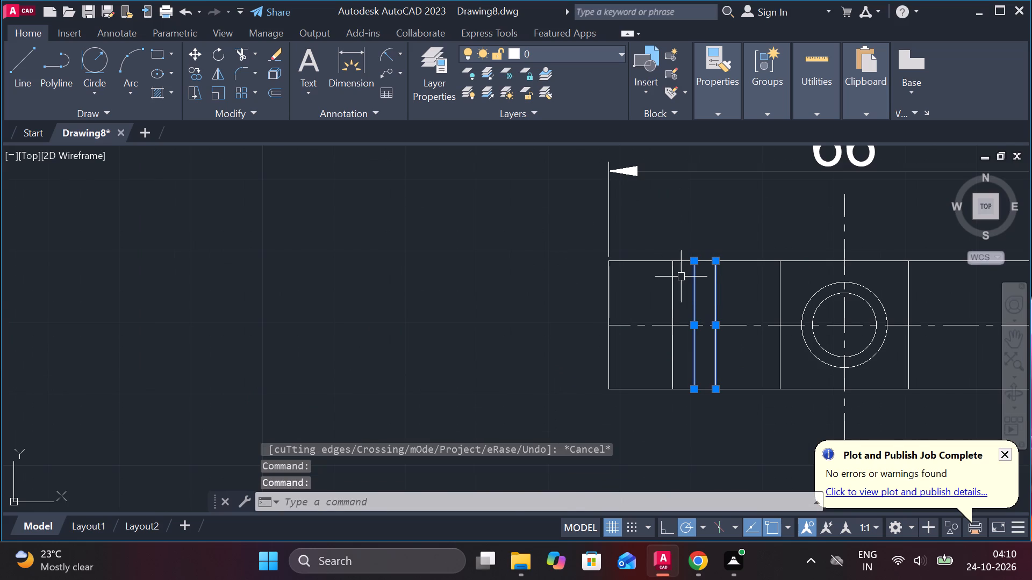
left_click(669, 285)
double_click(673, 285)
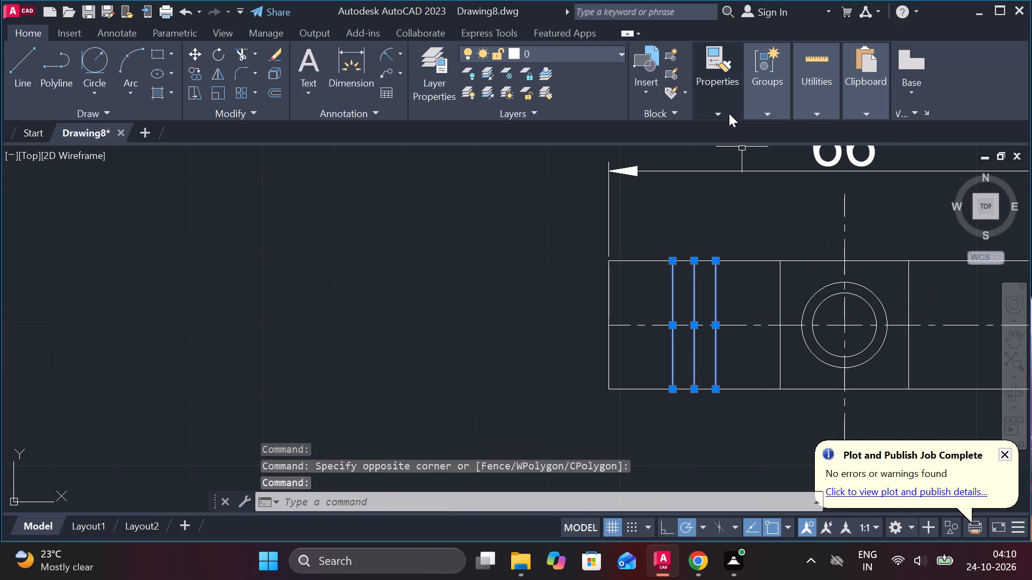
left_click(727, 111)
left_click(825, 168)
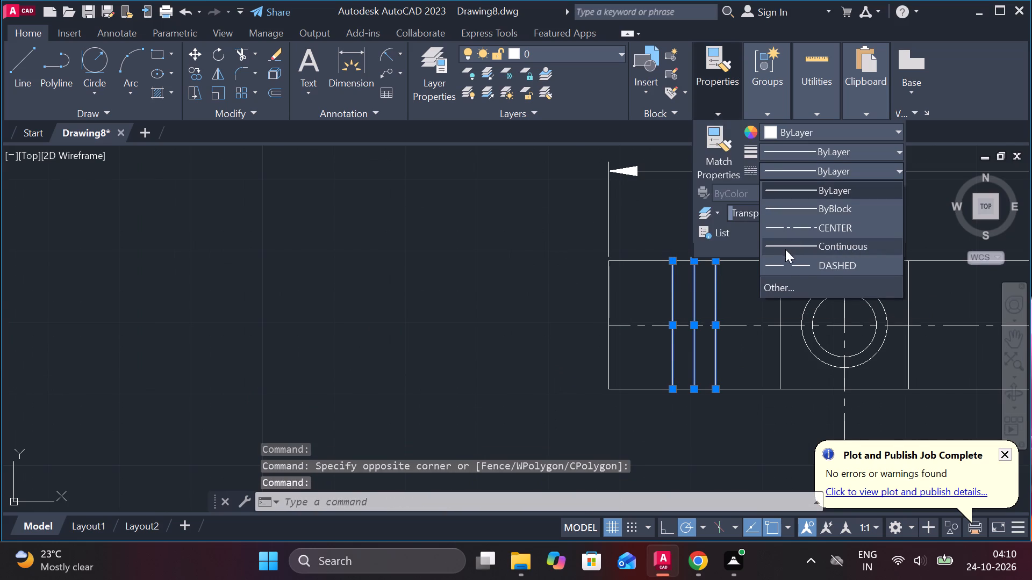
left_click(787, 263)
key("Escape")
Mirror the three dashed lines in the top view about its vertical centre line, keeping the originals.
left_click(751, 293)
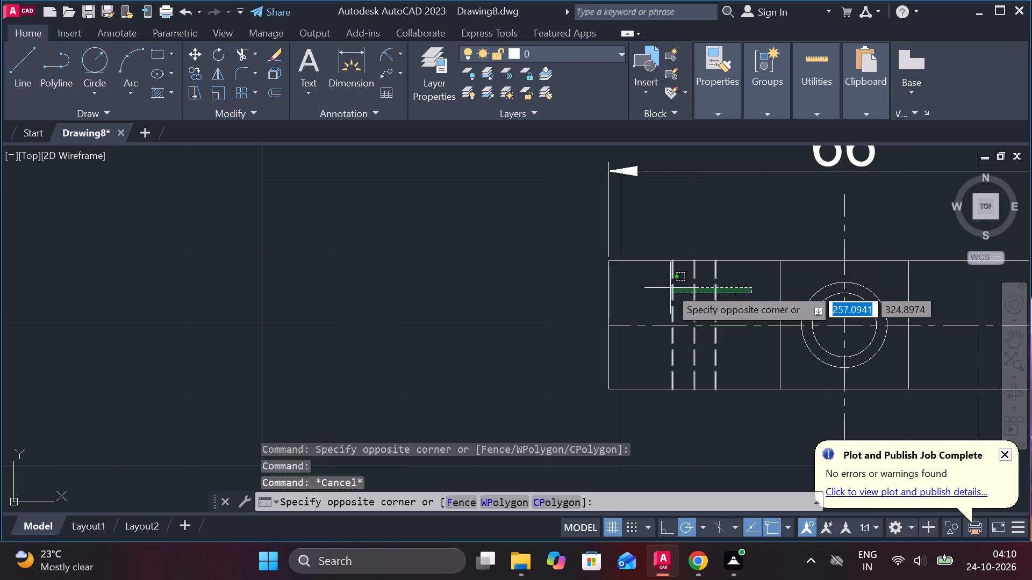
left_click(668, 288)
type("MI")
key("Return")
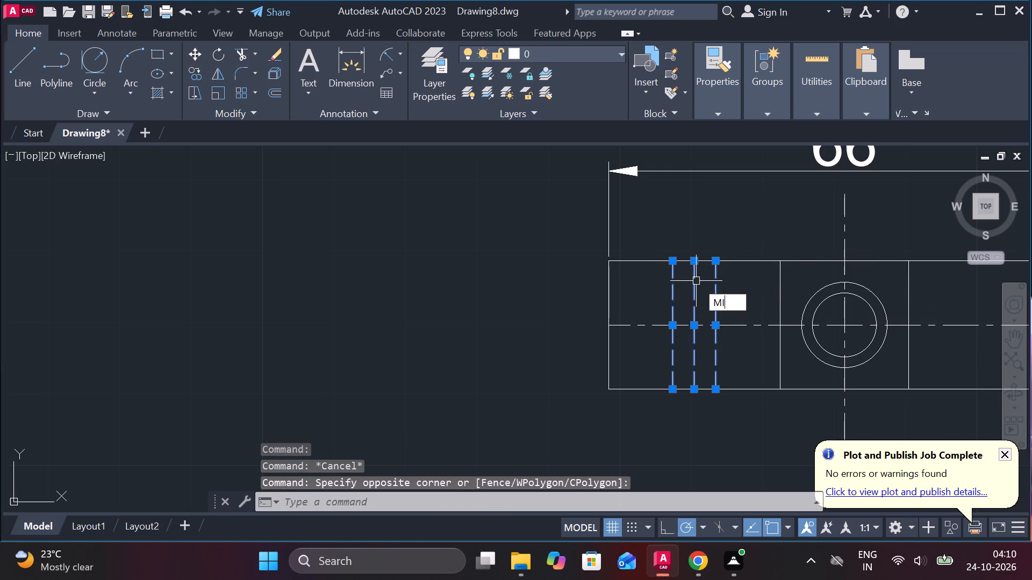
middle_click_drag(721, 293, 483, 257)
left_click(603, 353)
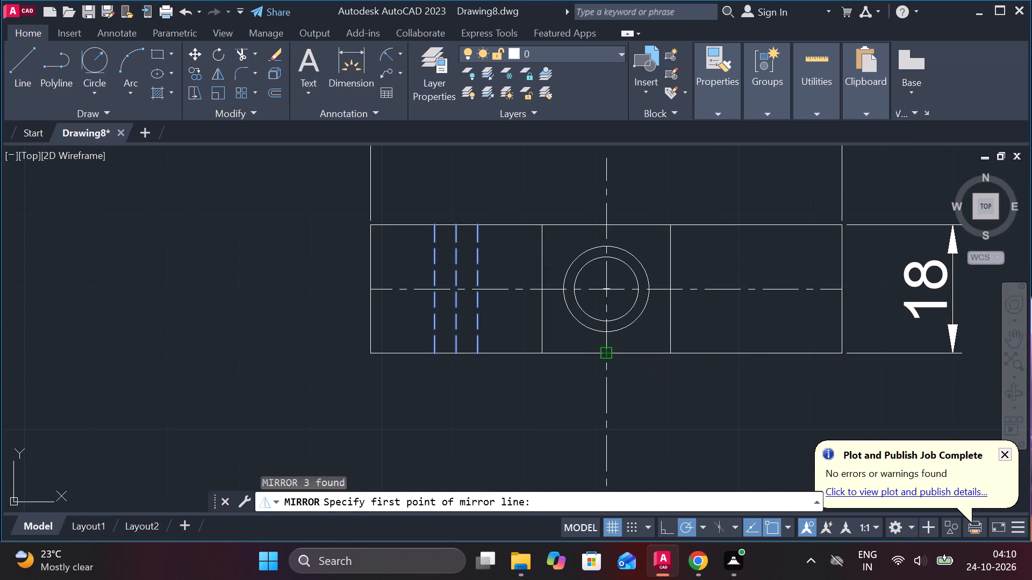
left_click(608, 230)
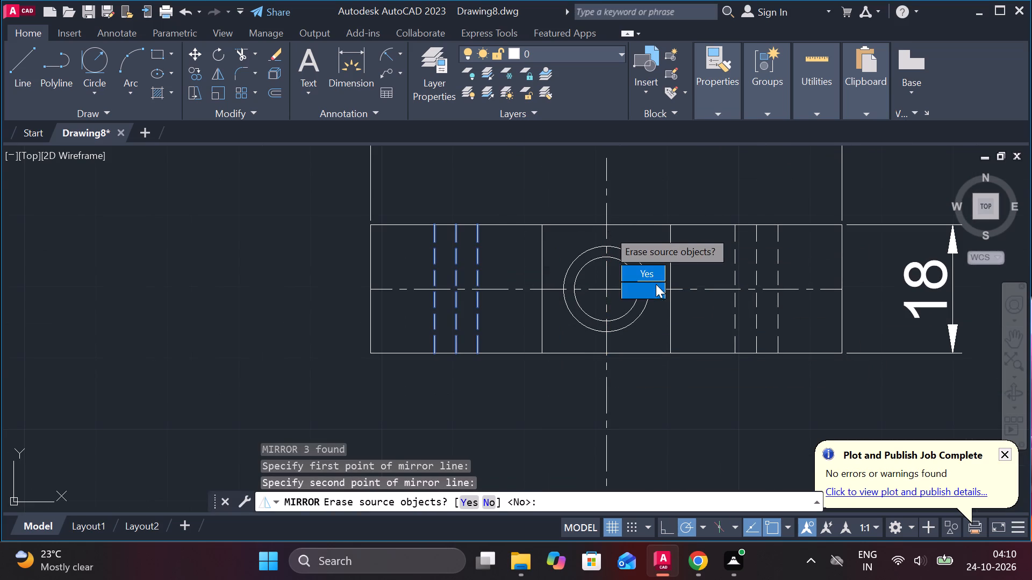
left_click_drag(656, 293, 608, 230)
Copy the V-BLOCK (TOOL STEEL) label to below the arch-shaped part's front view.
scroll(718, 264, "down", 3)
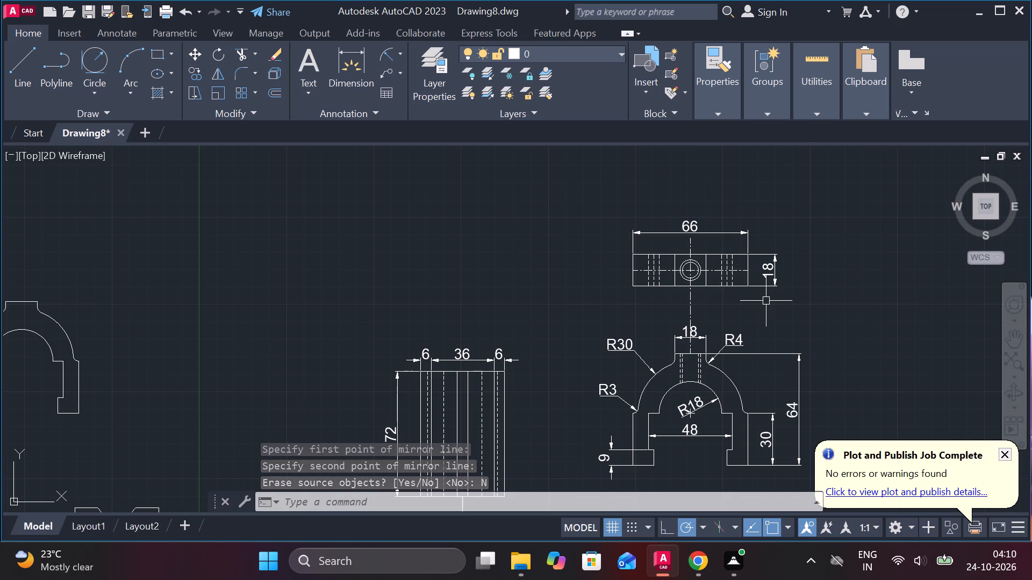
middle_click_drag(754, 315, 728, 211)
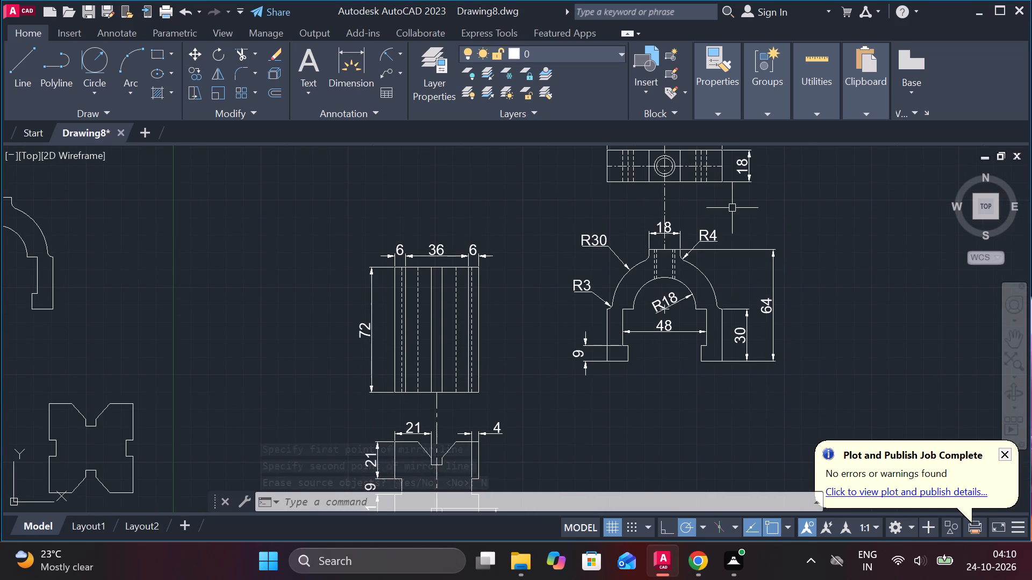
middle_click_drag(667, 327, 697, 215)
middle_click_drag(610, 328, 606, 308)
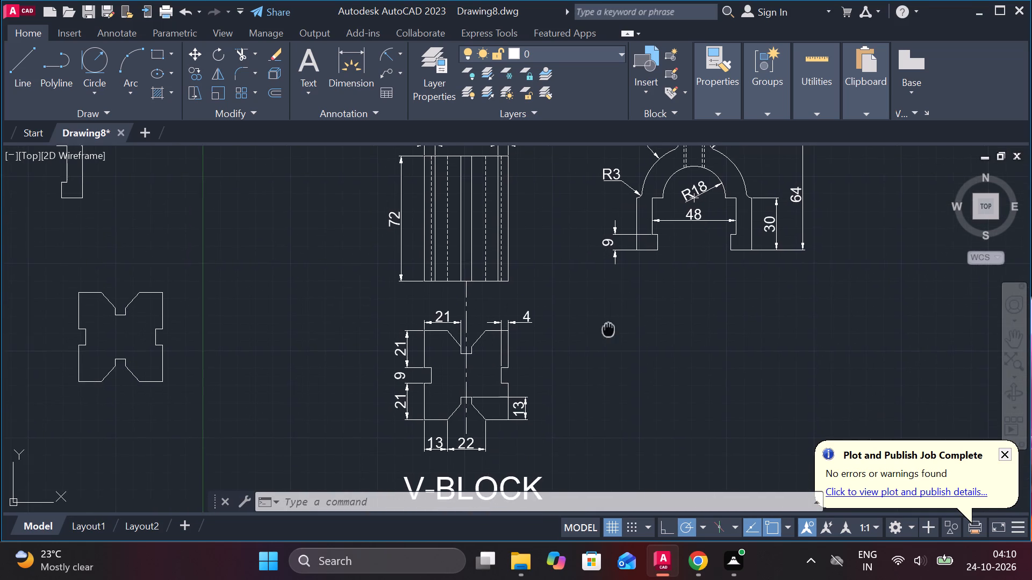
middle_click_drag(606, 308, 599, 221)
left_click(476, 378)
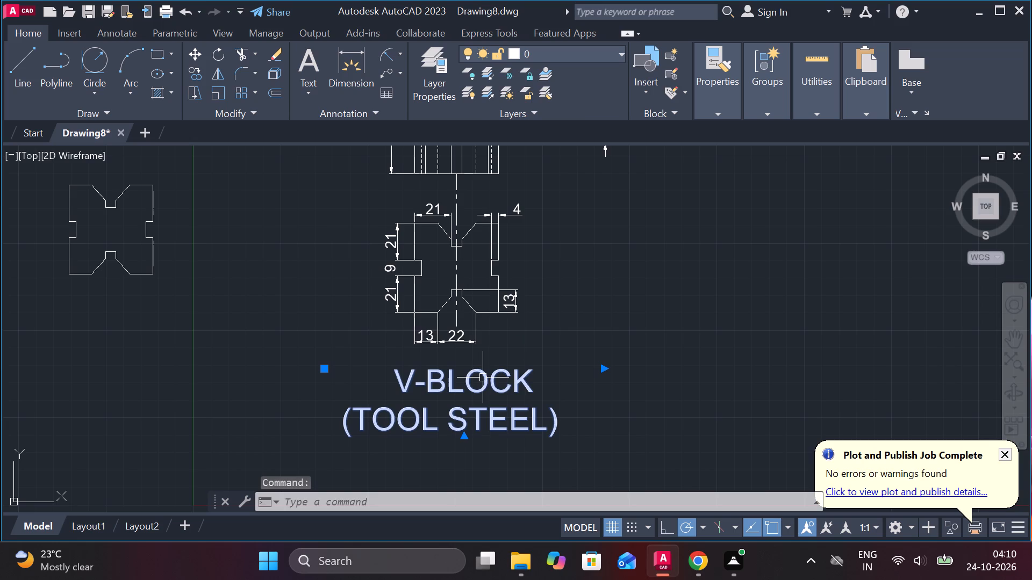
type("CO")
key("Return")
left_click(562, 378)
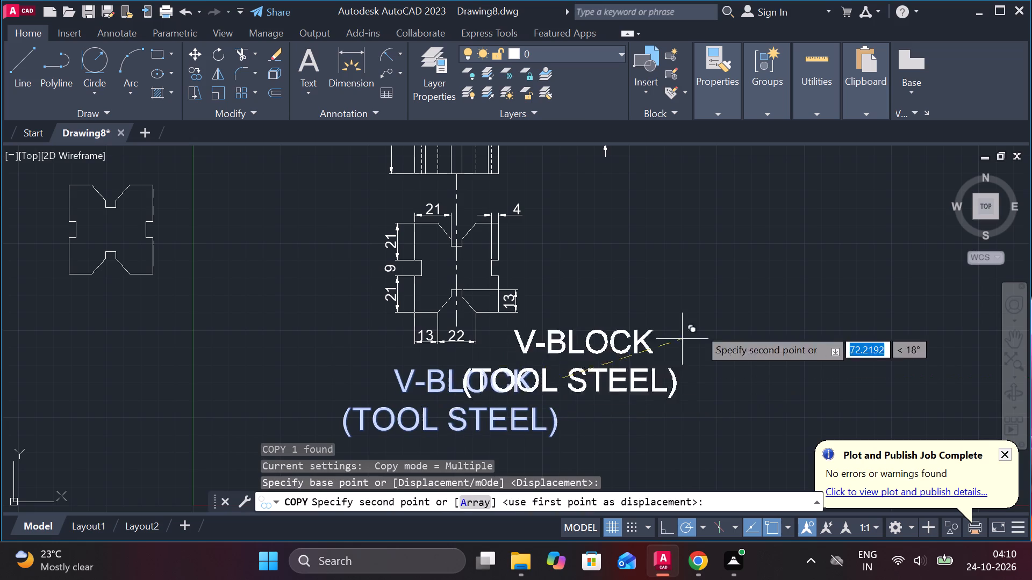
middle_click_drag(713, 303, 670, 381)
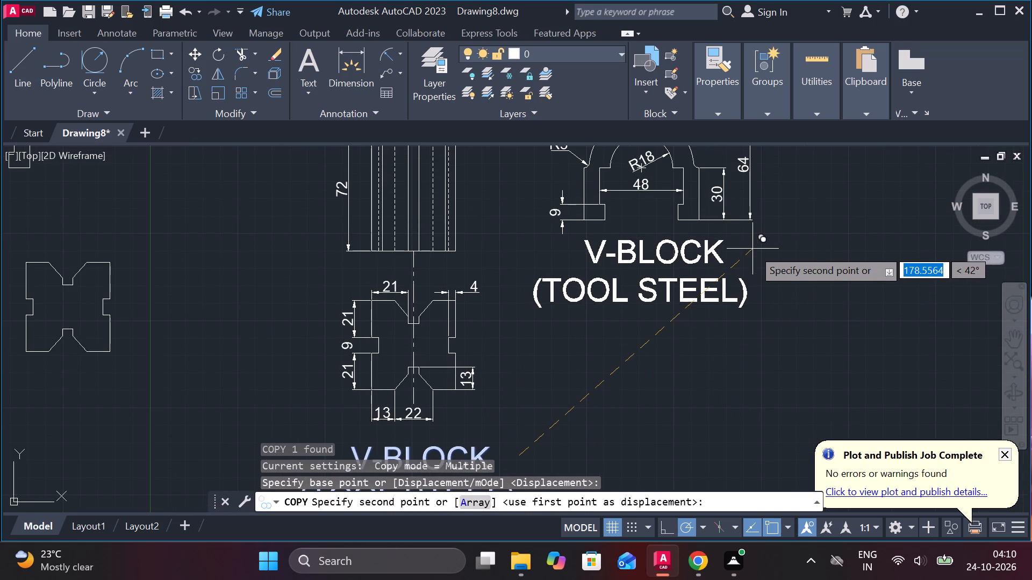
left_click(761, 252)
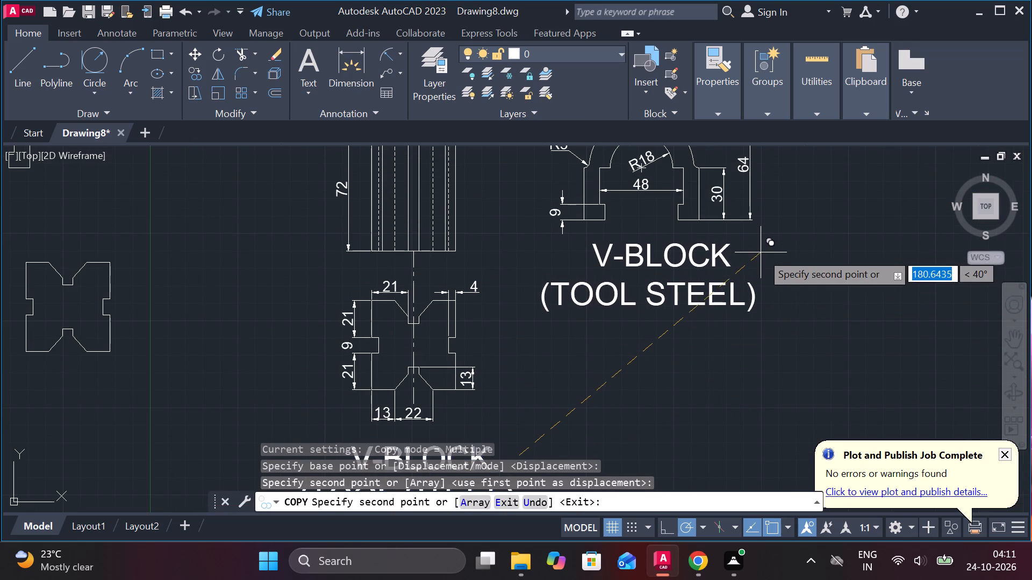
key("Escape")
Open the copied label for editing and adjust the leading spaces before its first line.
double_click(701, 259)
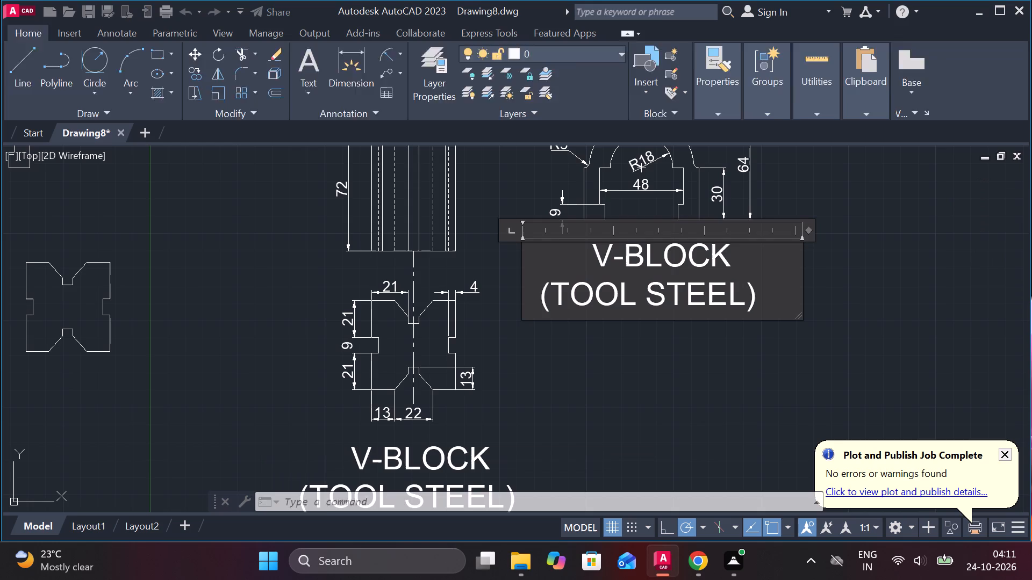
left_click(596, 253)
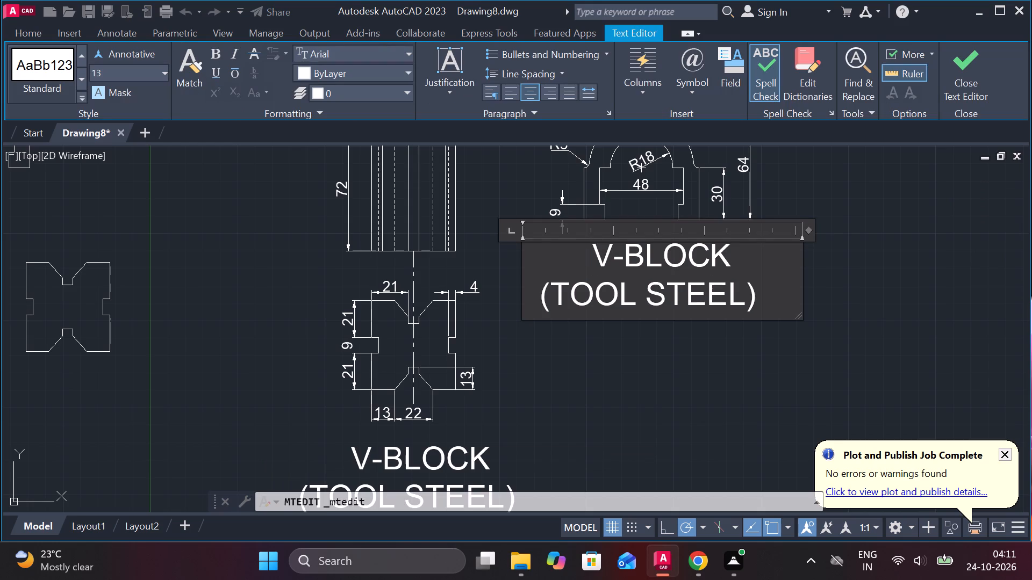
key("BackSpace")
key("space")
key("space")
key("space")
key("space")
key("space")
key("space")
key("space")
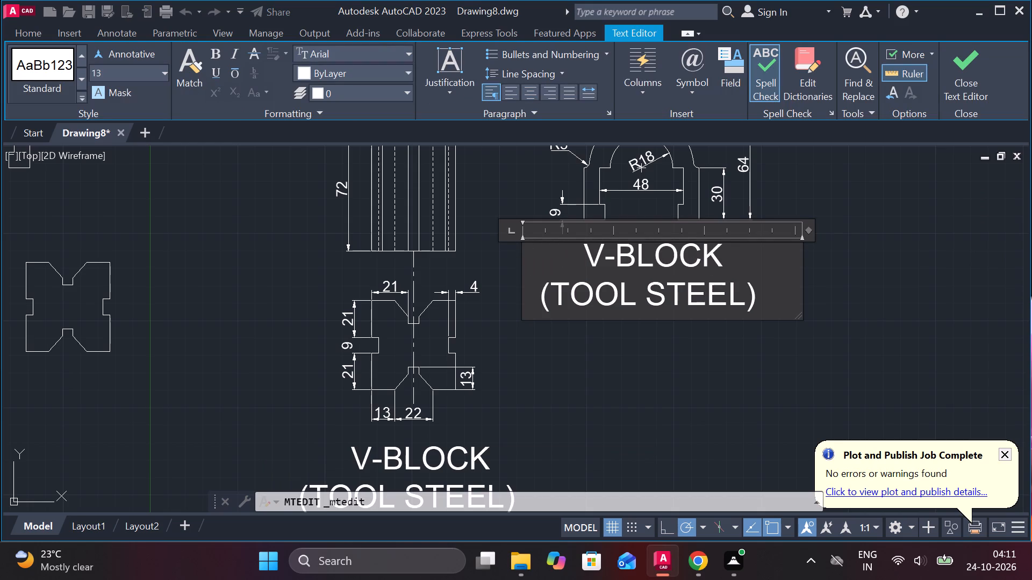
key("BackSpace")
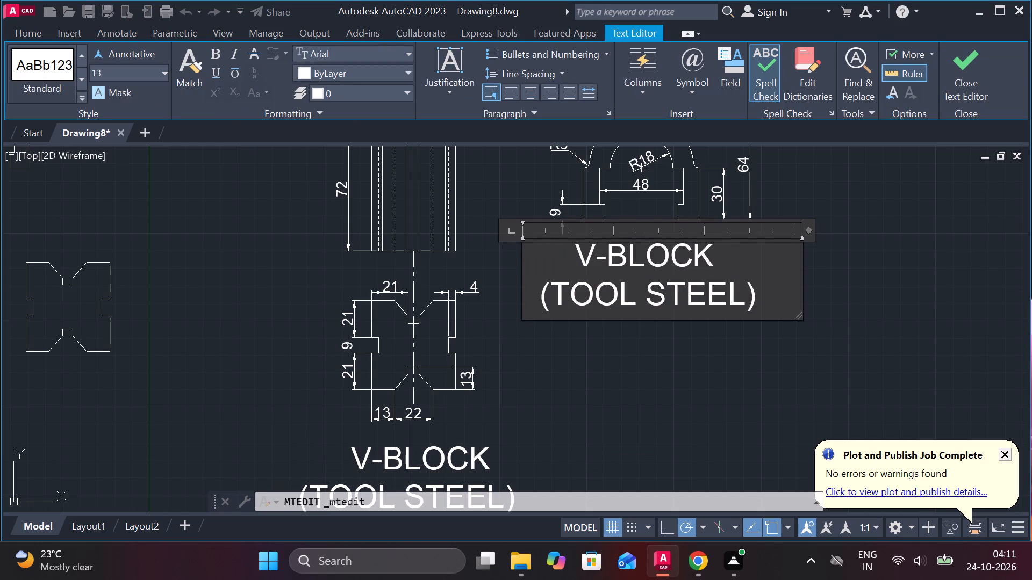
Replace TOOL with MILD in the copied label so its second line reads (MILD STEEL).
left_click(650, 300)
left_click(644, 300)
left_click(637, 291)
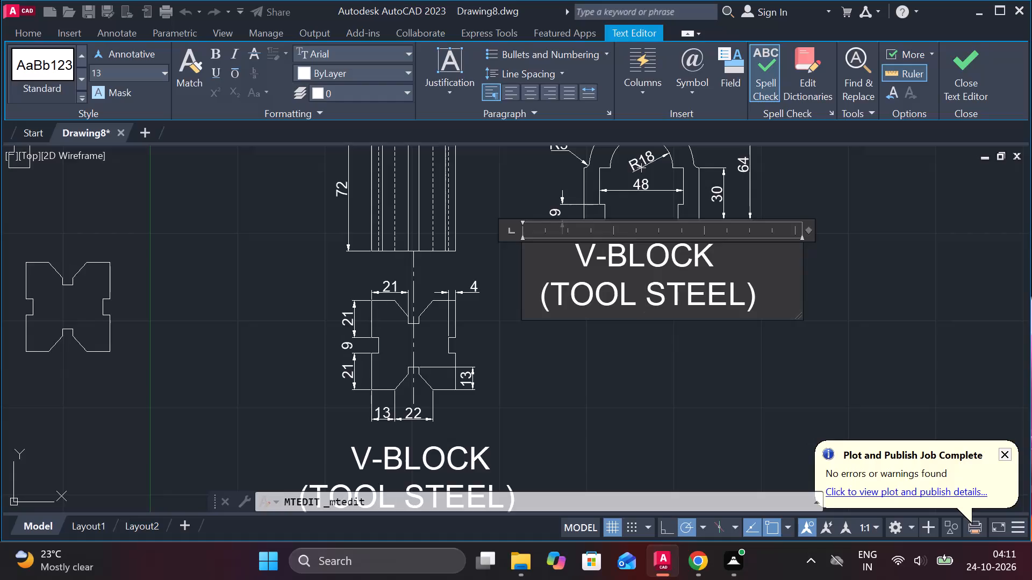
key("BackSpace")
key("BackSpace")
key("BackSpace")
key("BackSpace")
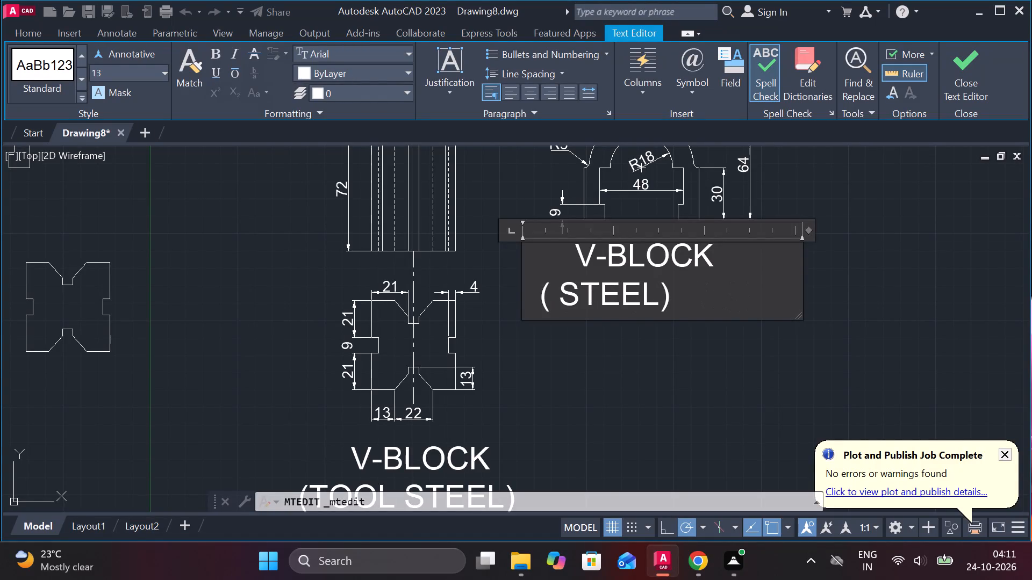
type("MILD")
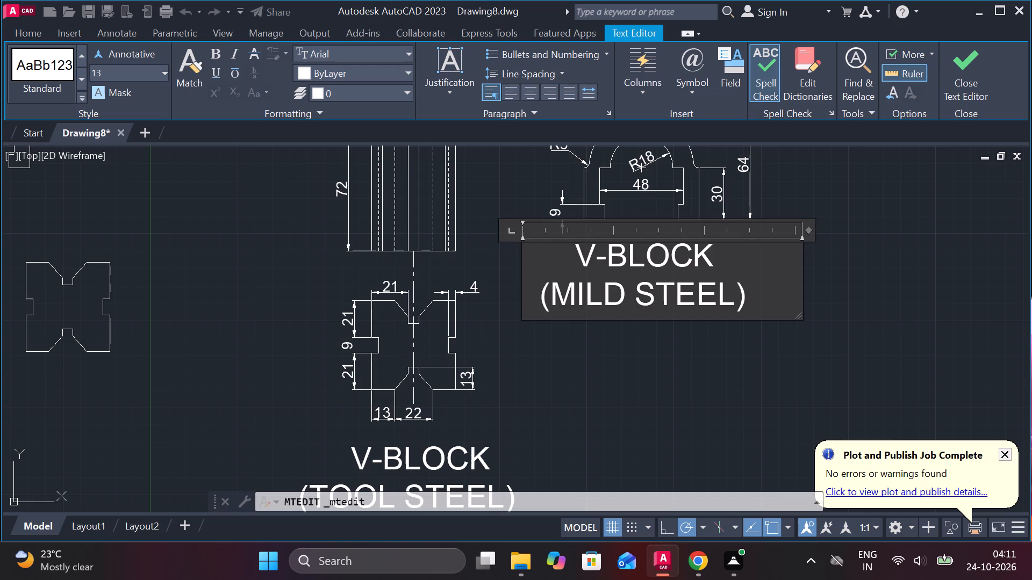
Replace V-BLOCK with CLAMP in the first line of the copied label.
left_click(732, 262)
key("BackSpace")
key("BackSpace")
key("BackSpace")
key("BackSpace")
key("BackSpace")
key("BackSpace")
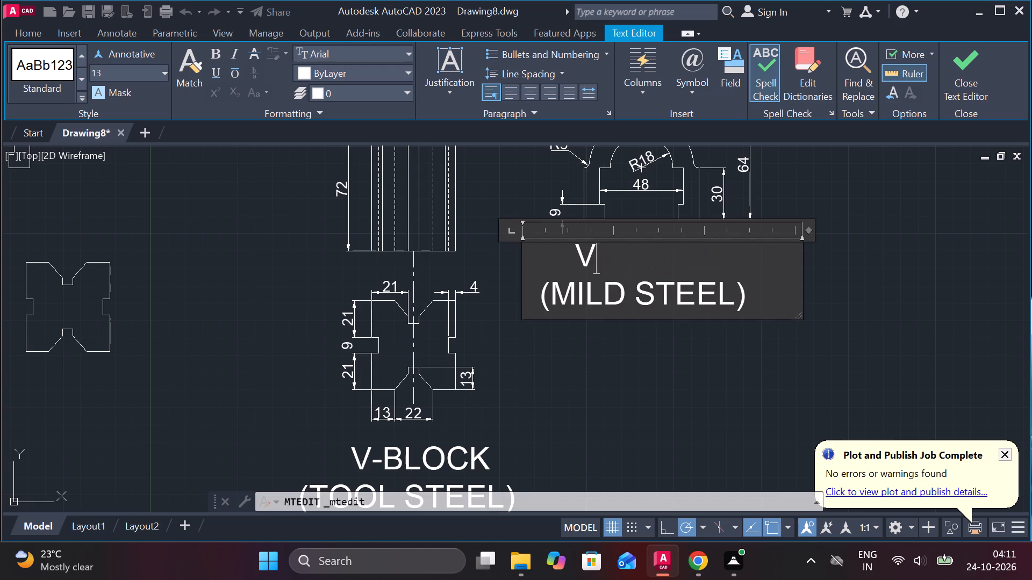
key("BackSpace")
type("CLAMP")
Indent both lines of the CLAMP (MILD STEEL) label by two more spaces each and finish editing it.
left_click(563, 259)
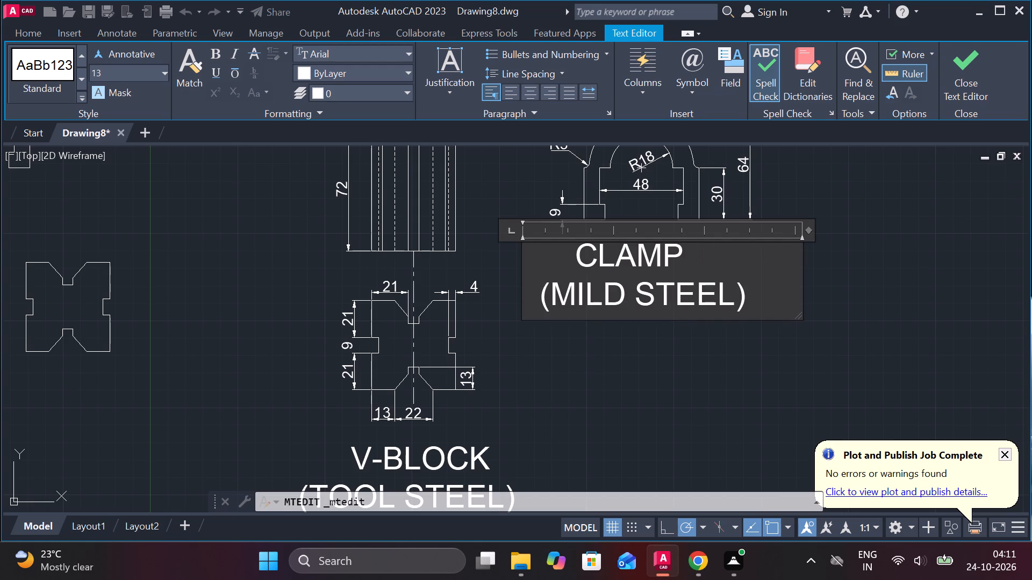
key("space")
key("space")
left_click(541, 297)
key("space")
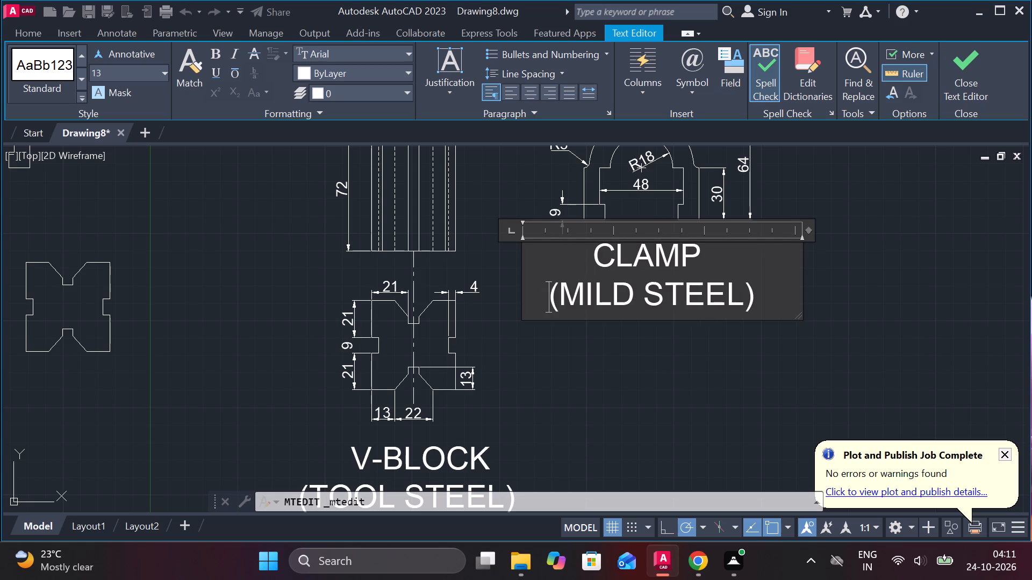
key("space")
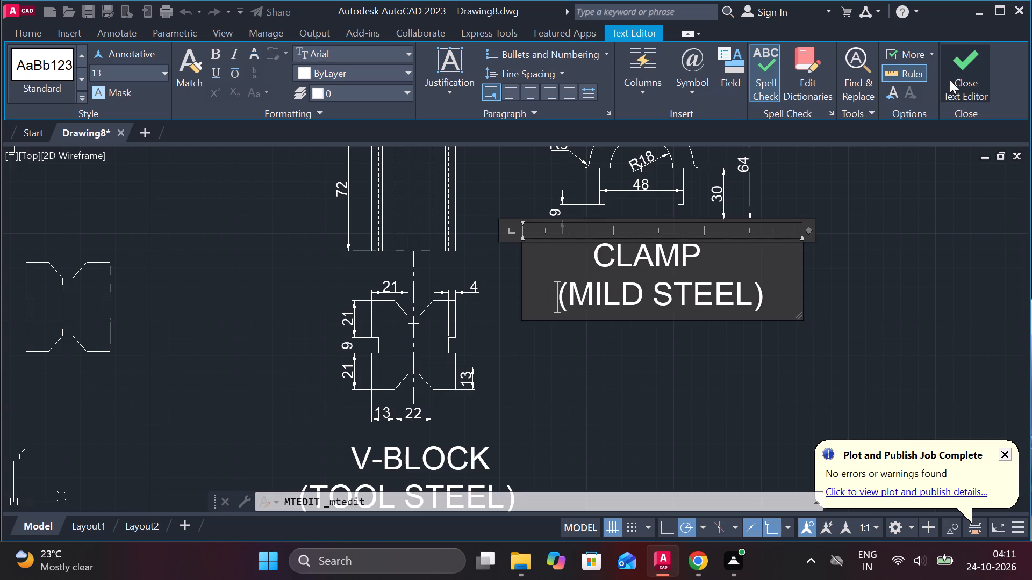
left_click(950, 80)
Move both clamp views with their dimensions and label straight down by about 87 units.
scroll(739, 260, "down", 2)
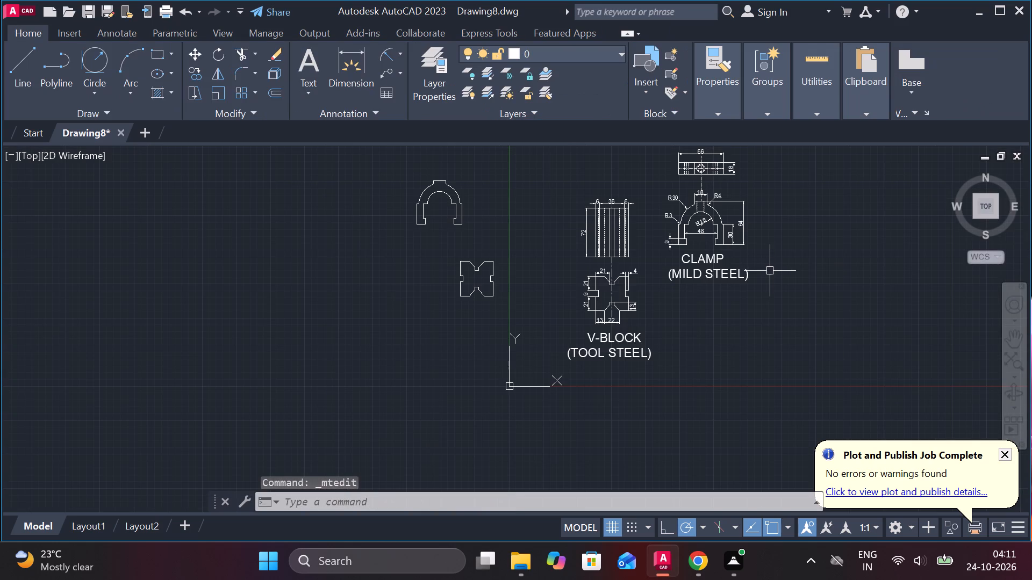
middle_click_drag(763, 277, 761, 314)
left_click(639, 172)
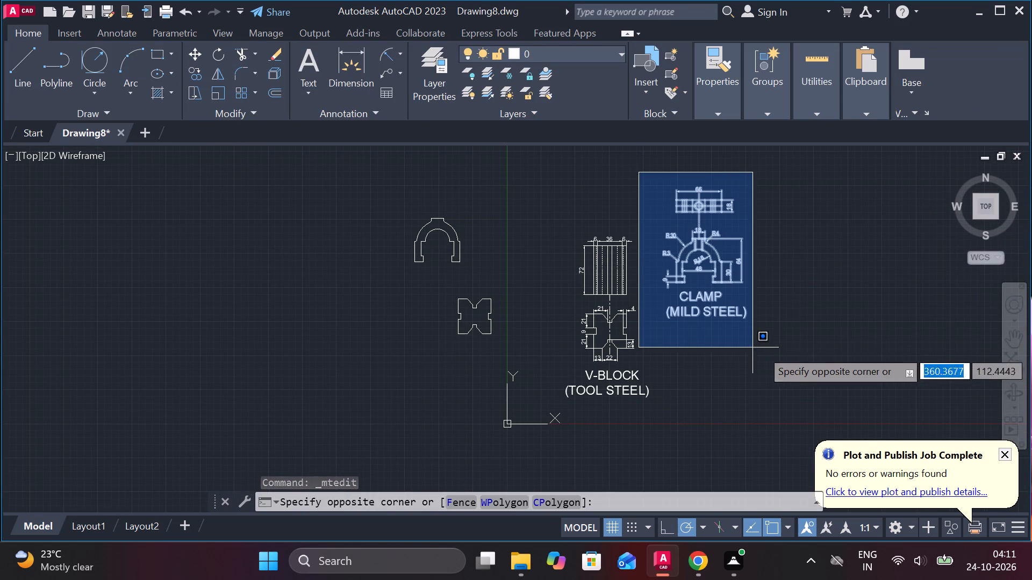
left_click(792, 332)
key("m")
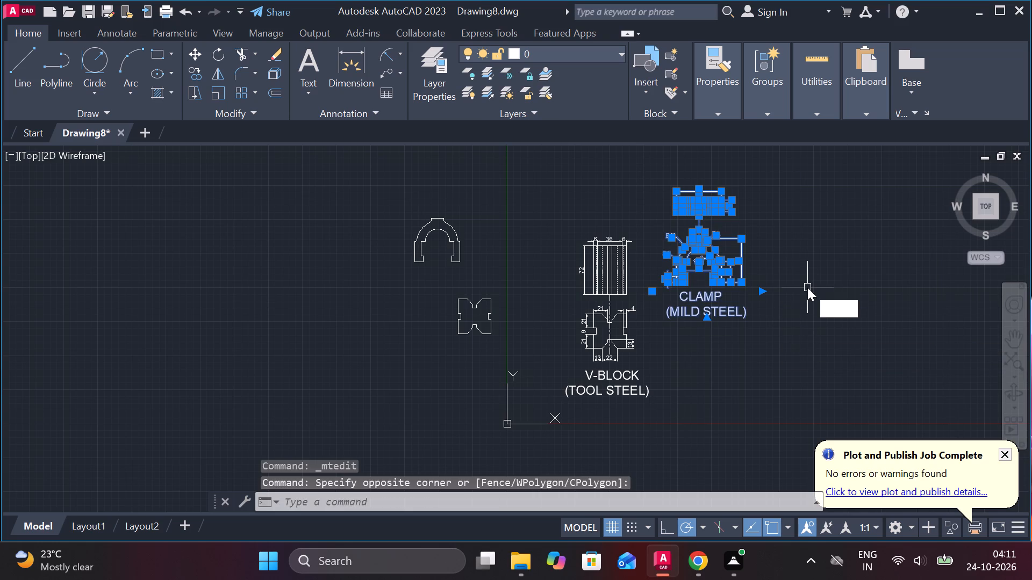
key("Return")
left_click(809, 237)
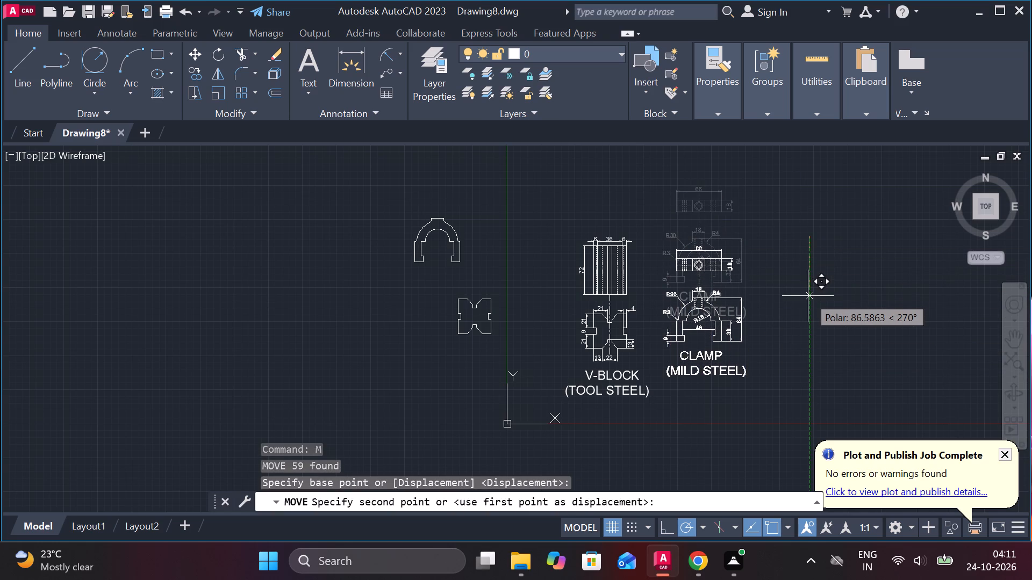
left_click(808, 296)
Draw a circle of diameter 21 in the empty space to the right of the clamp drawing.
middle_click_drag(806, 300, 790, 214)
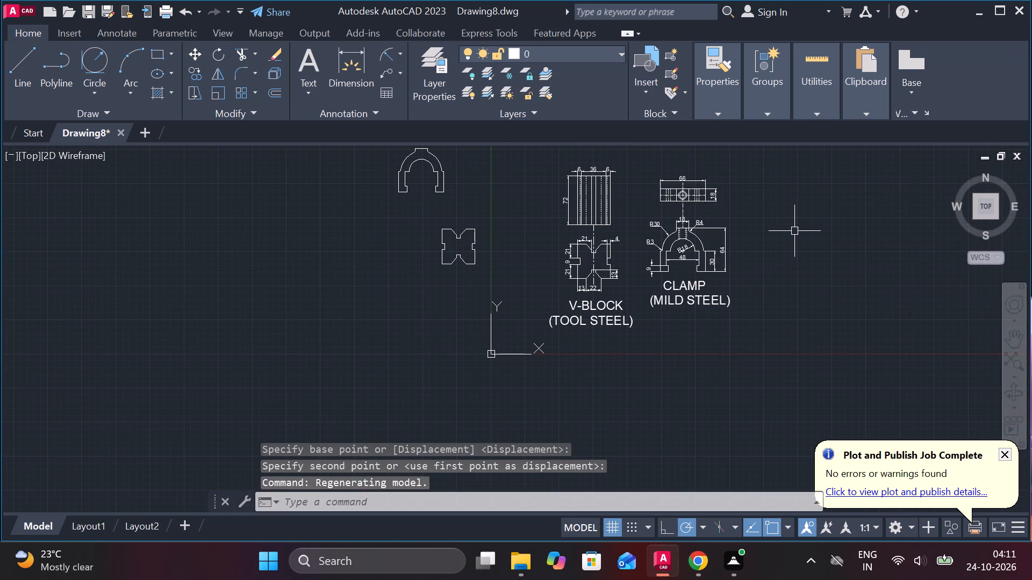
scroll(794, 231, "up", 1)
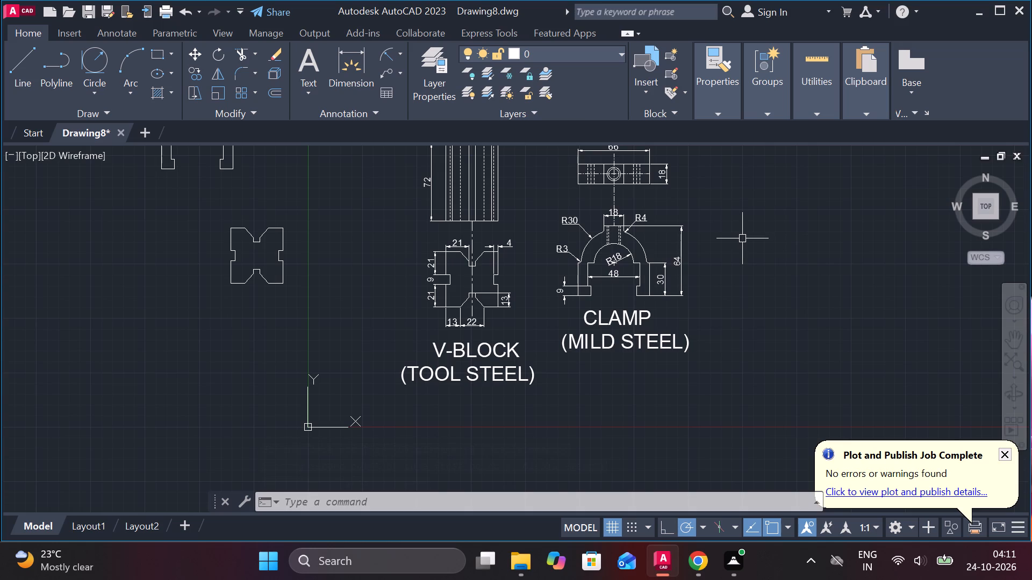
middle_click_drag(728, 241, 416, 269)
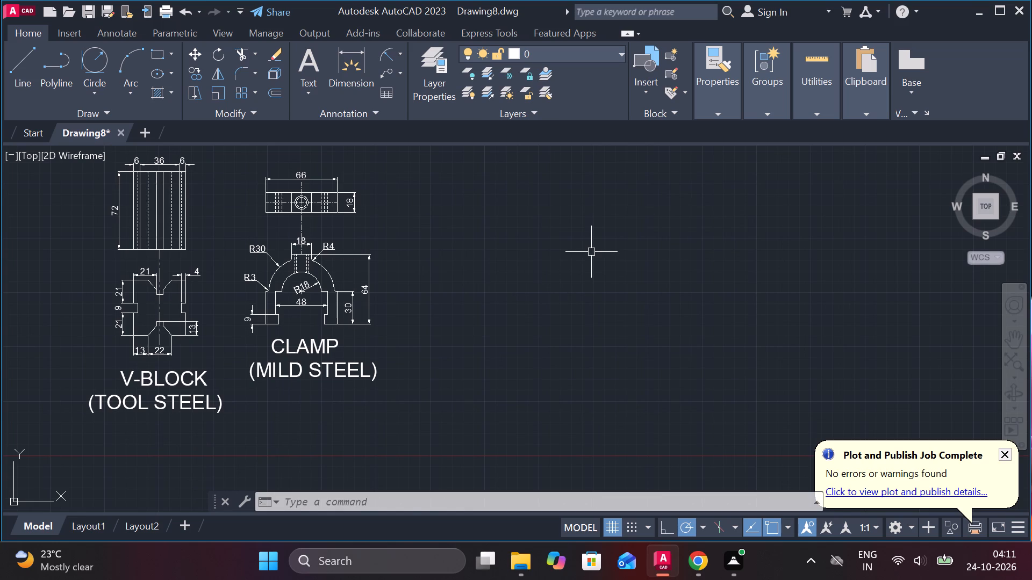
type("C")
key("space")
left_click(537, 249)
type("D 21")
key("space")
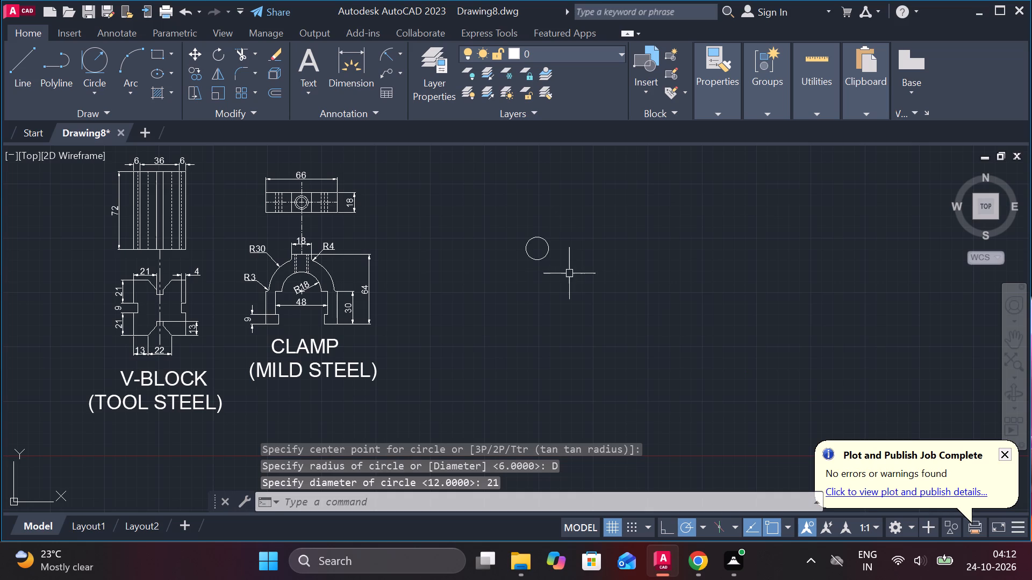
Draw a concentric circle of diameter 9 inside the 21-diameter circle.
scroll(513, 273, "up", 2)
middle_click(505, 272)
scroll(515, 281, "down", 1)
middle_click_drag(496, 281, 613, 353)
middle_click_drag(609, 344, 600, 305)
type("C")
key("space")
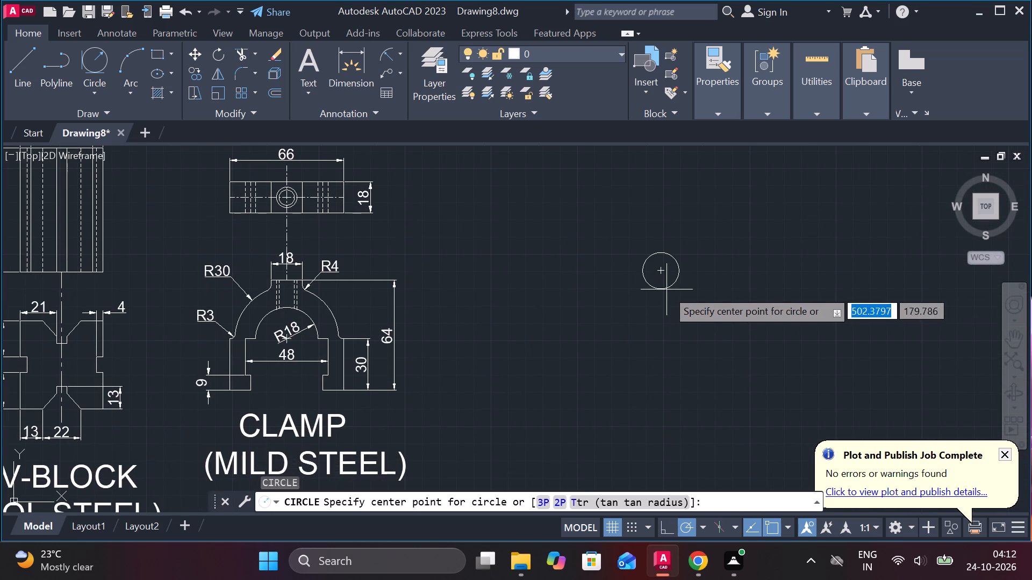
left_click(664, 270)
scroll(664, 270, "up", 2)
type("D")
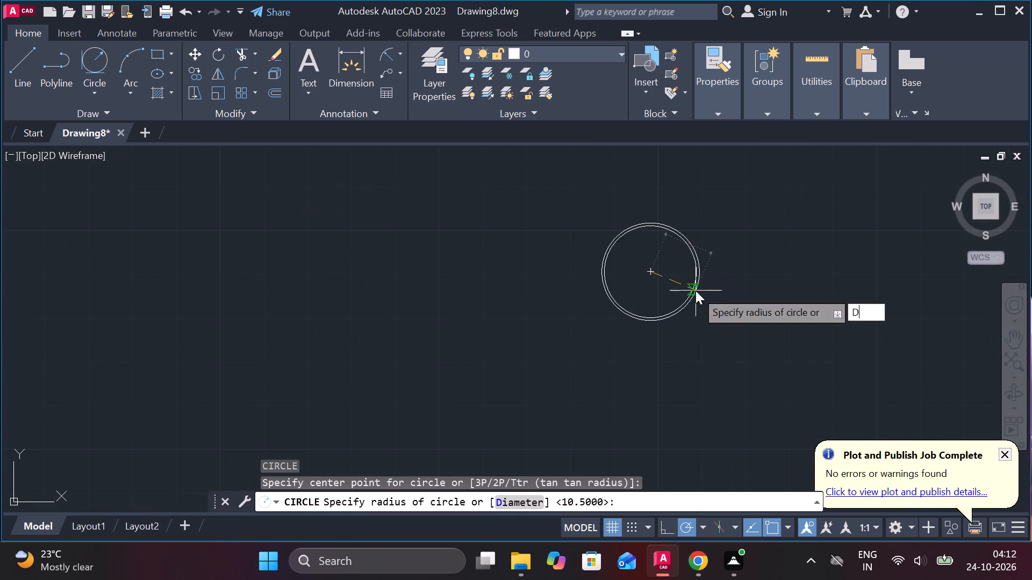
key("space")
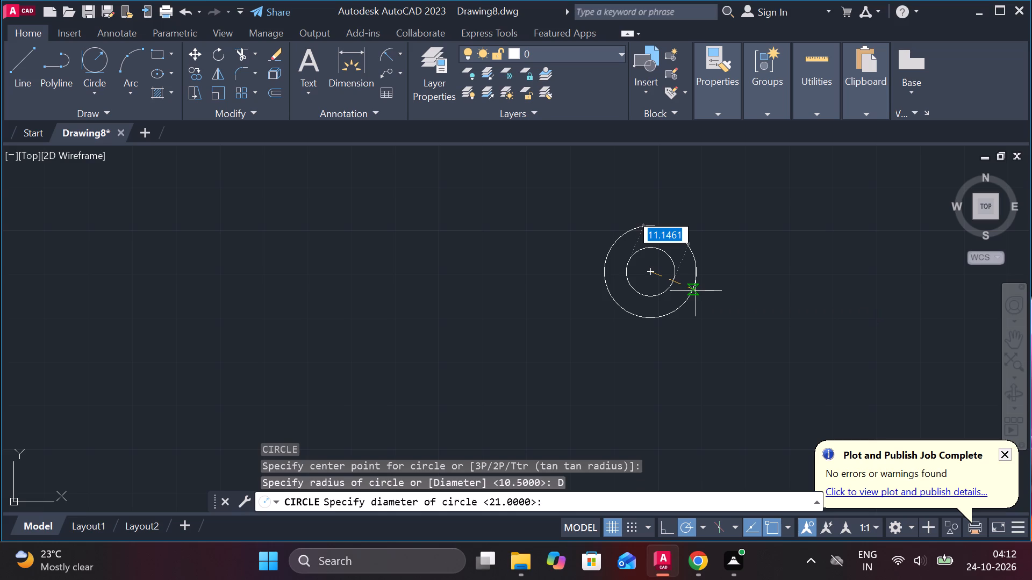
key("9")
key("Return")
Draw a third concentric circle of diameter 12 at the centre of the existing two circles.
type("C")
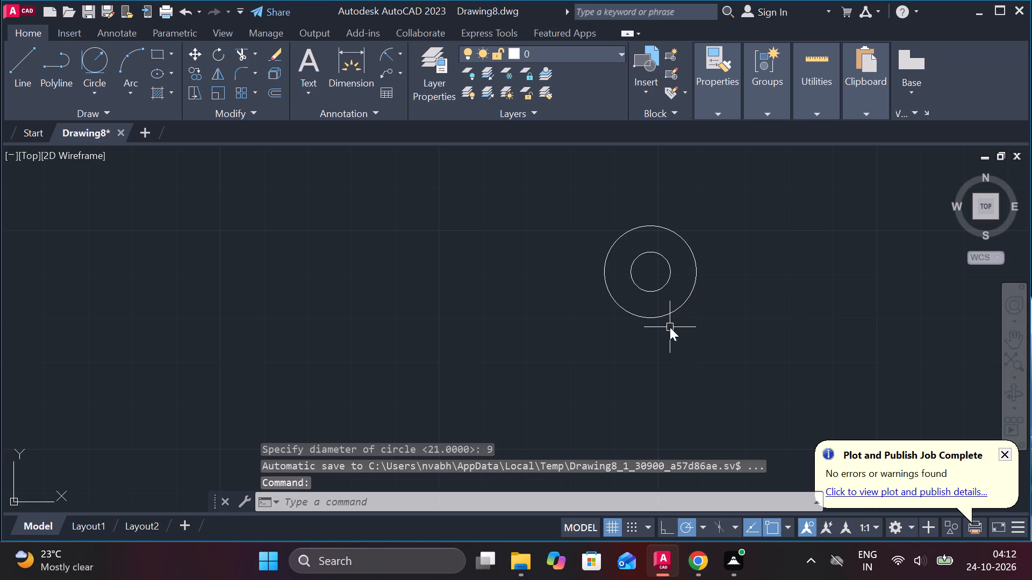
key("space")
left_click(653, 269)
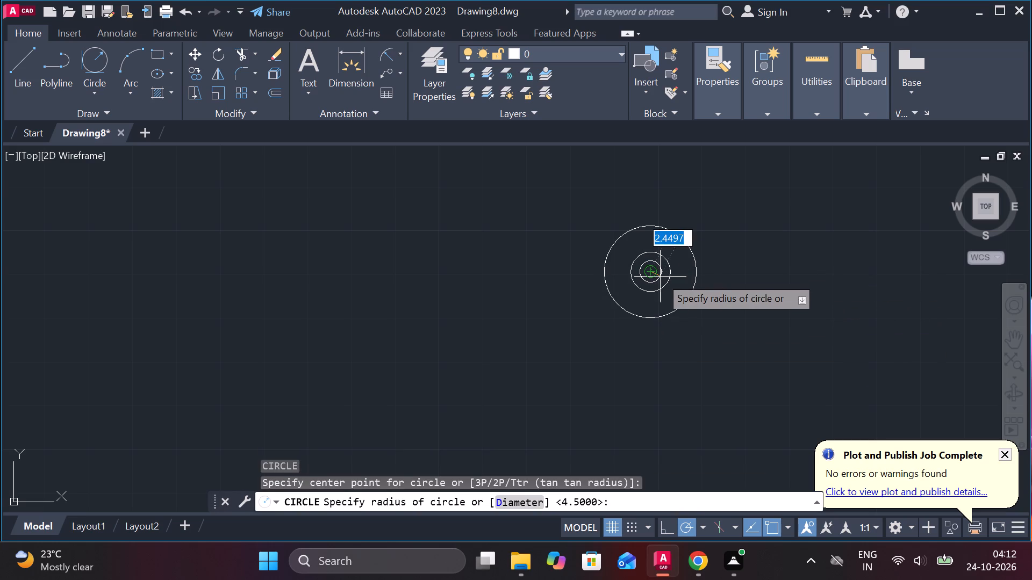
type("D 12")
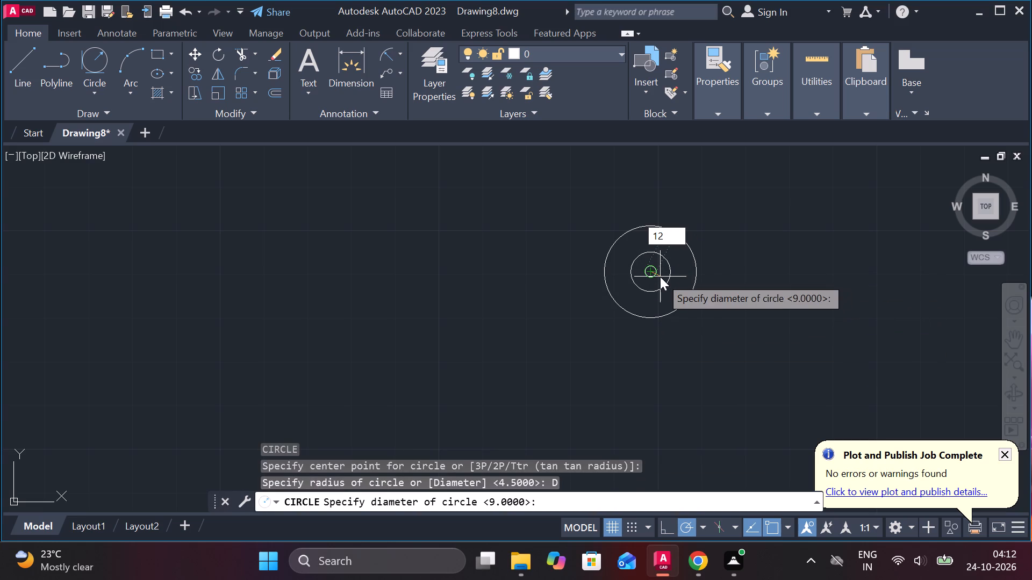
key("Return")
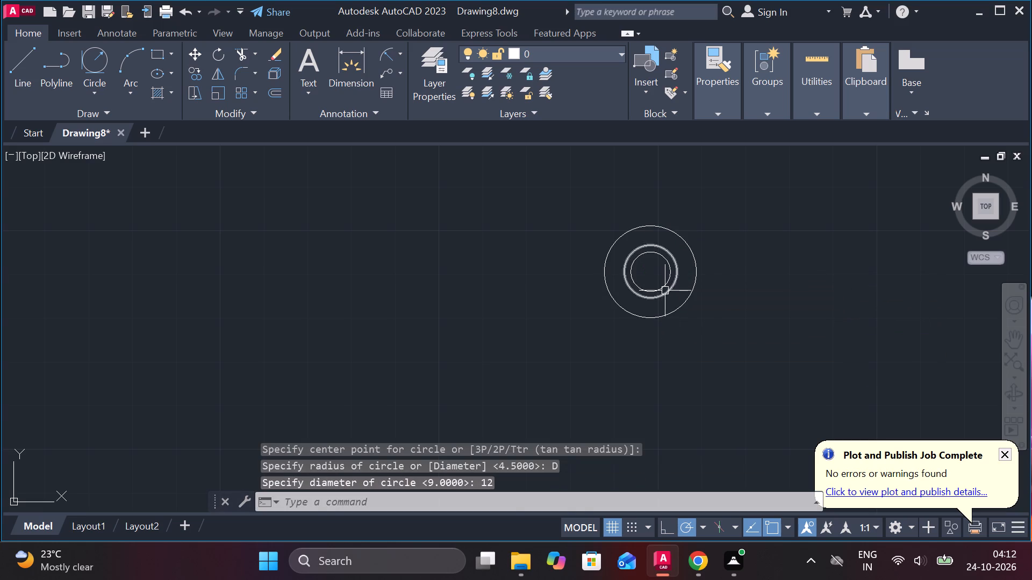
Change the linetype of the 9 and 12 diameter circles to DASHED.
left_click(675, 298)
left_click(647, 260)
left_click(727, 114)
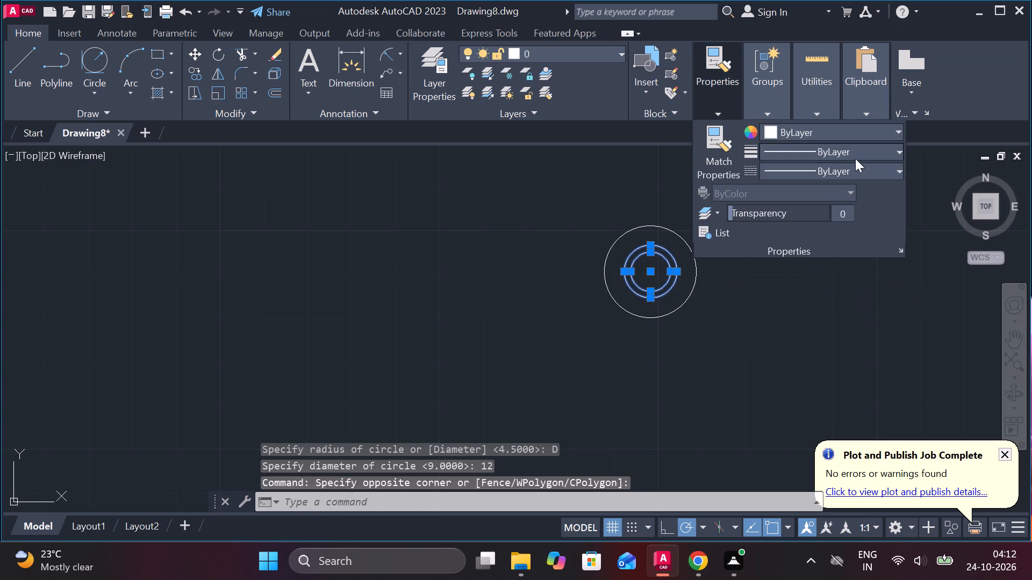
left_click(862, 172)
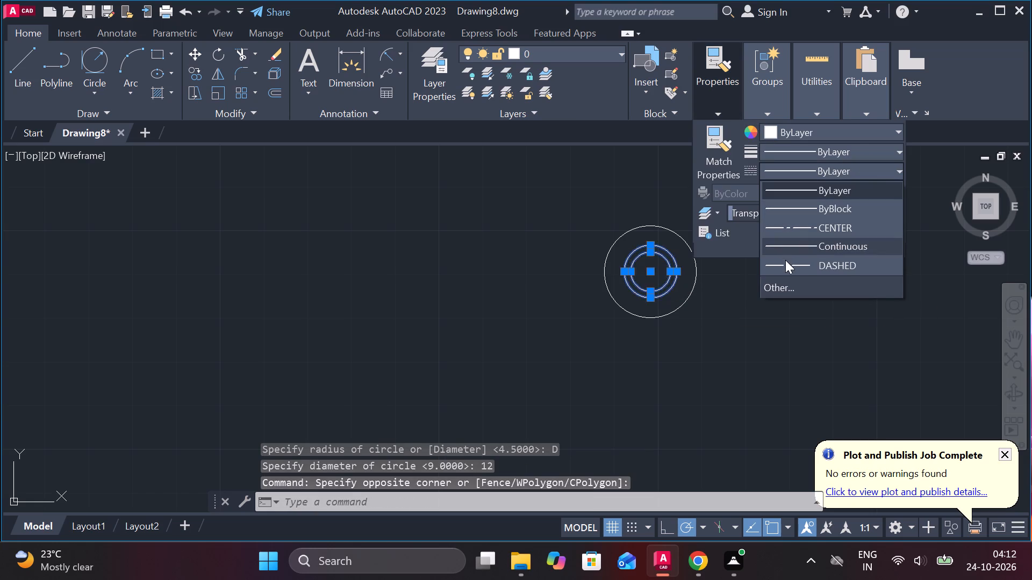
left_click(785, 264)
key("Escape")
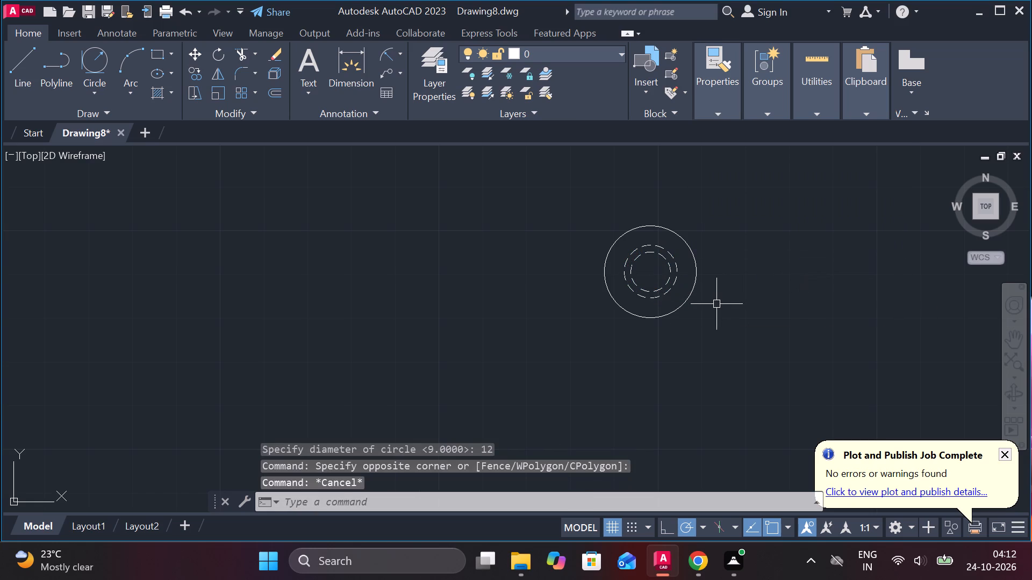
Draw vertical lines about 21 units down from the outer circle's left and right quadrants and join their lower ends with a horizontal line.
key("l")
key("Return")
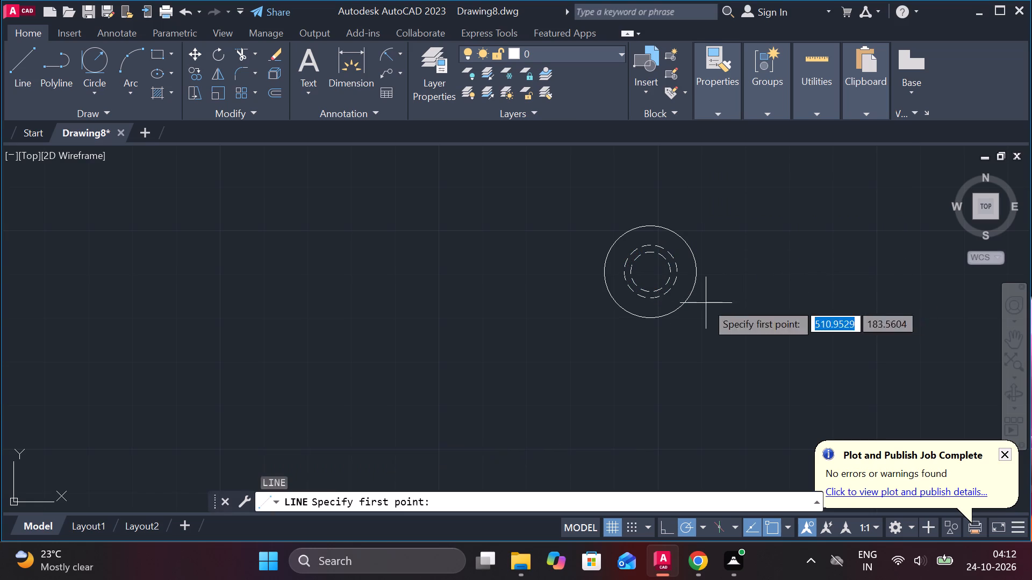
middle_click_drag(700, 299, 678, 234)
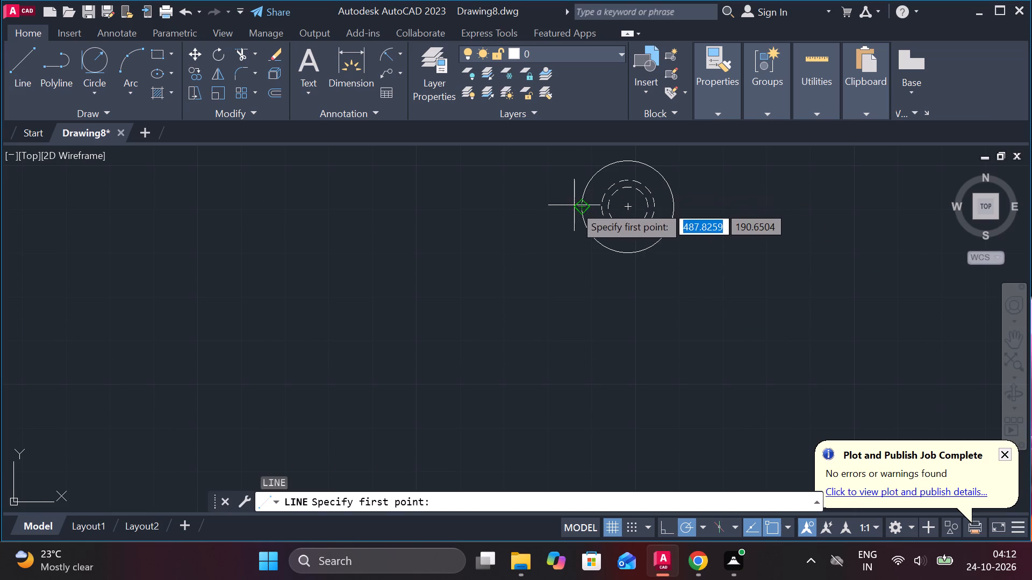
left_click(579, 209)
left_click(578, 300)
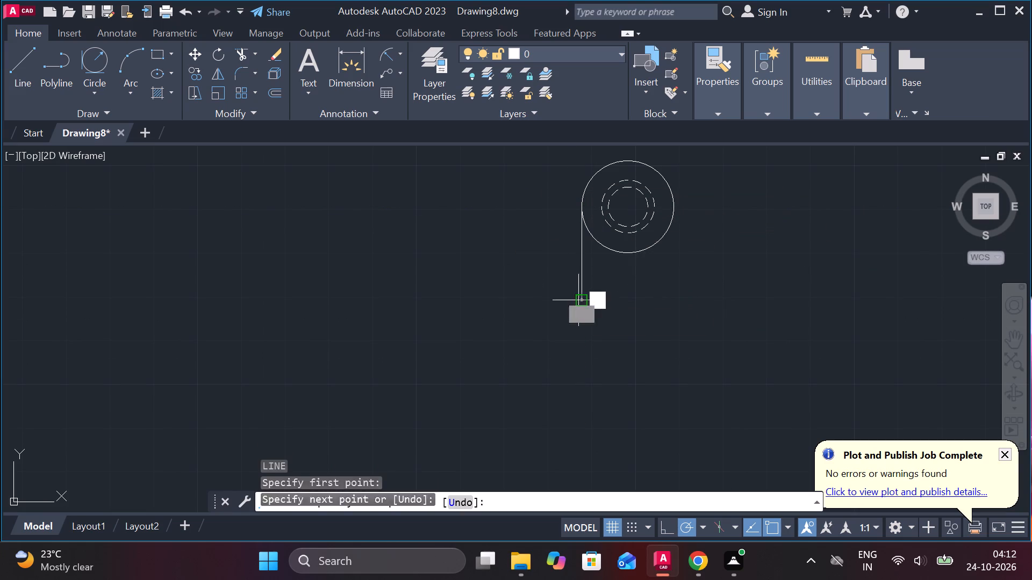
key("Escape")
key("space")
left_click(684, 206)
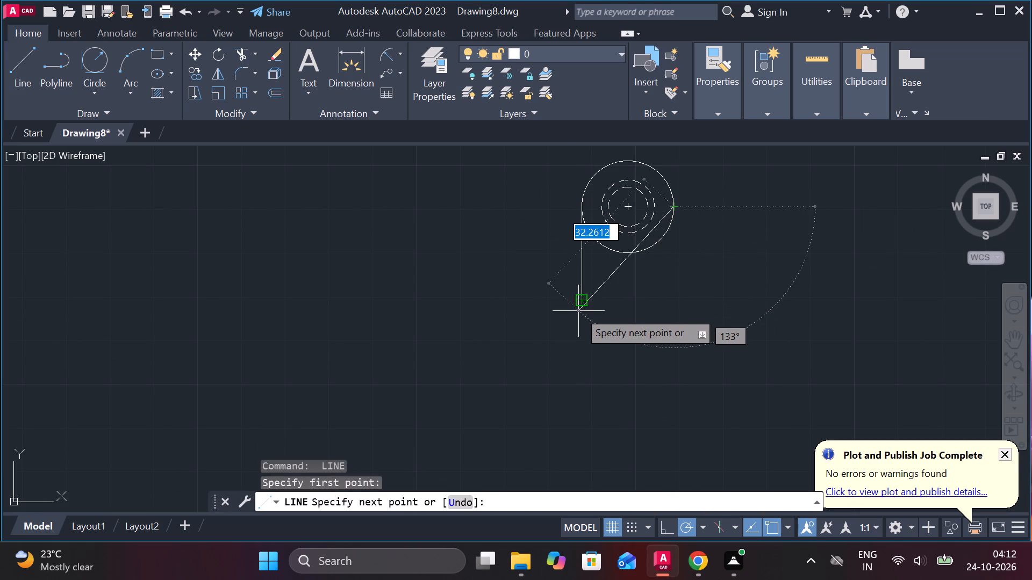
left_click(674, 305)
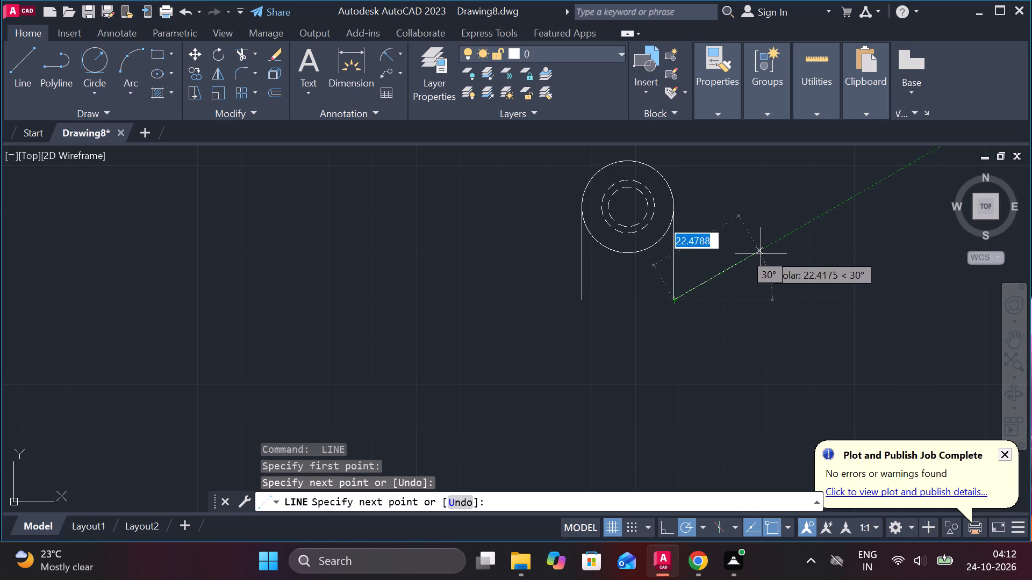
left_click(578, 295)
key("Escape")
Draw the other three sides of a 21 wide by 15 high rectangle below the horizontal line.
key("l")
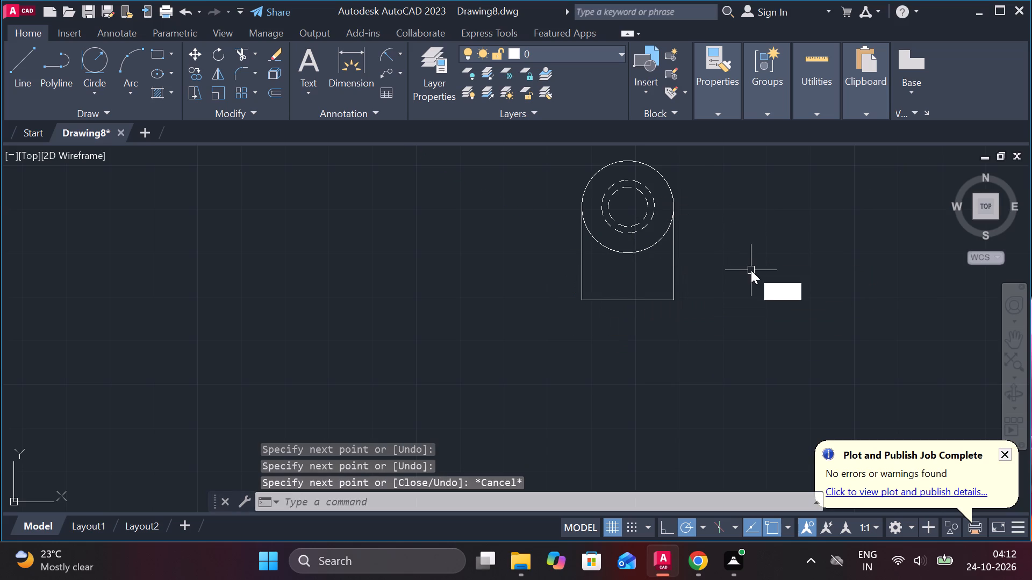
key("Return")
left_click(581, 300)
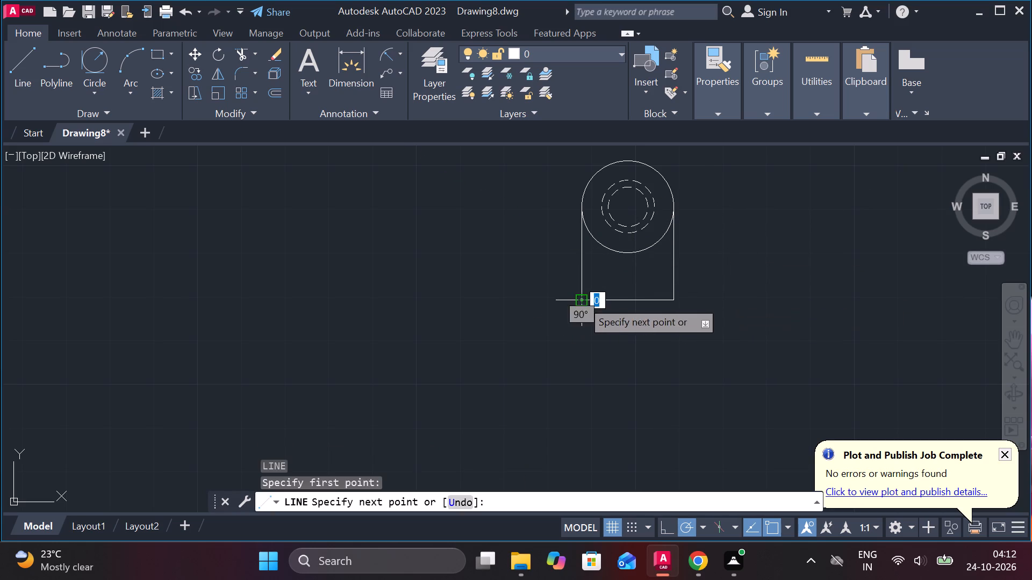
type("15")
key("space")
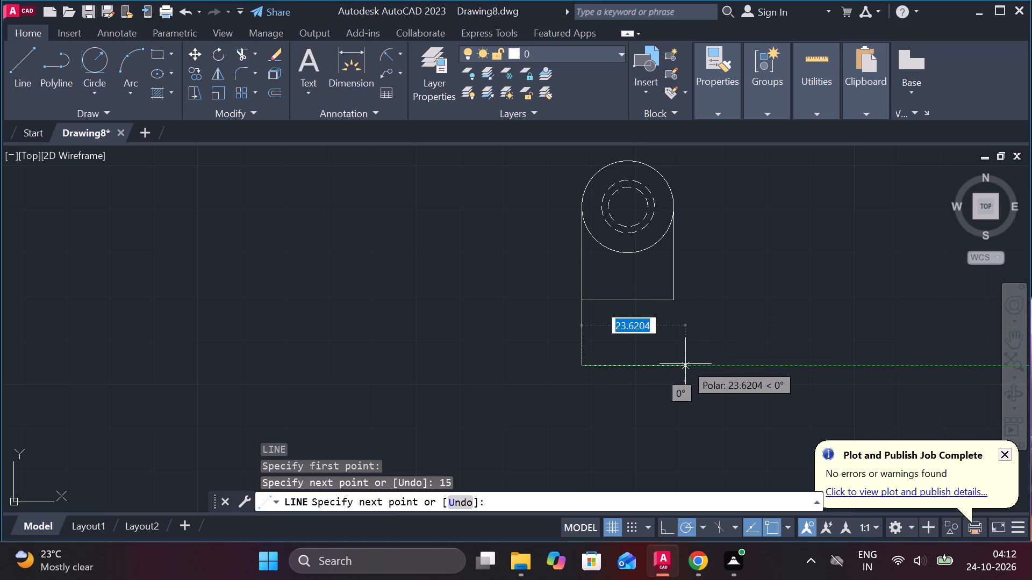
type("21")
key("space")
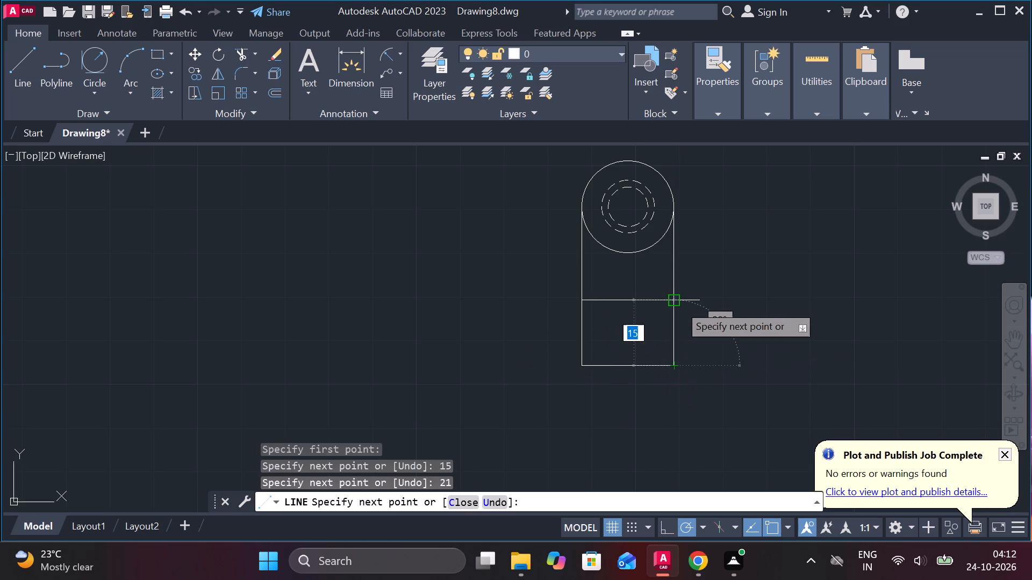
left_click(679, 305)
key("Escape")
Trim away both vertical projection lines between the outer circle and the rectangle.
type("TR")
key("space")
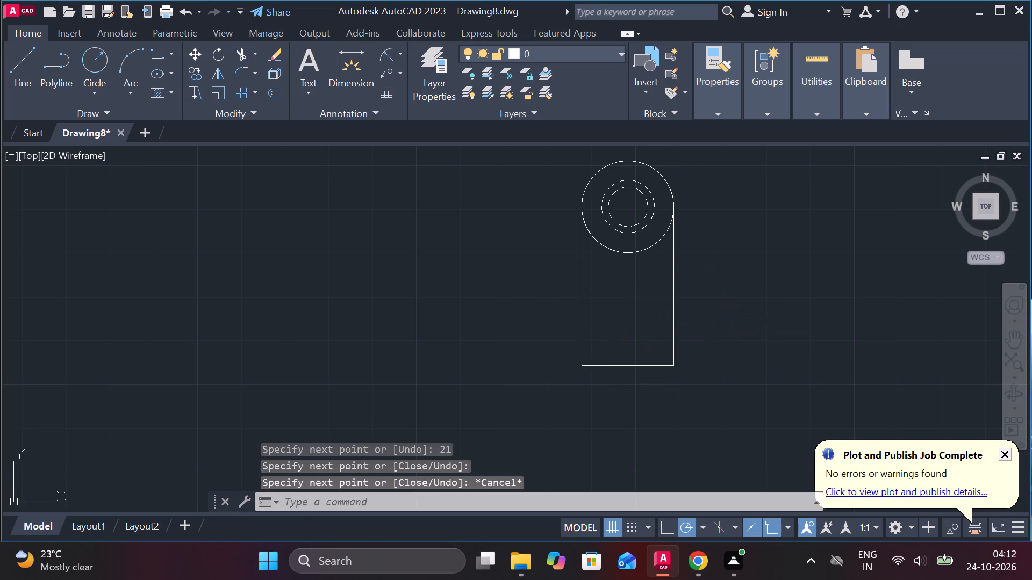
left_click_drag(724, 273, 504, 275)
middle_click_drag(769, 300, 721, 228)
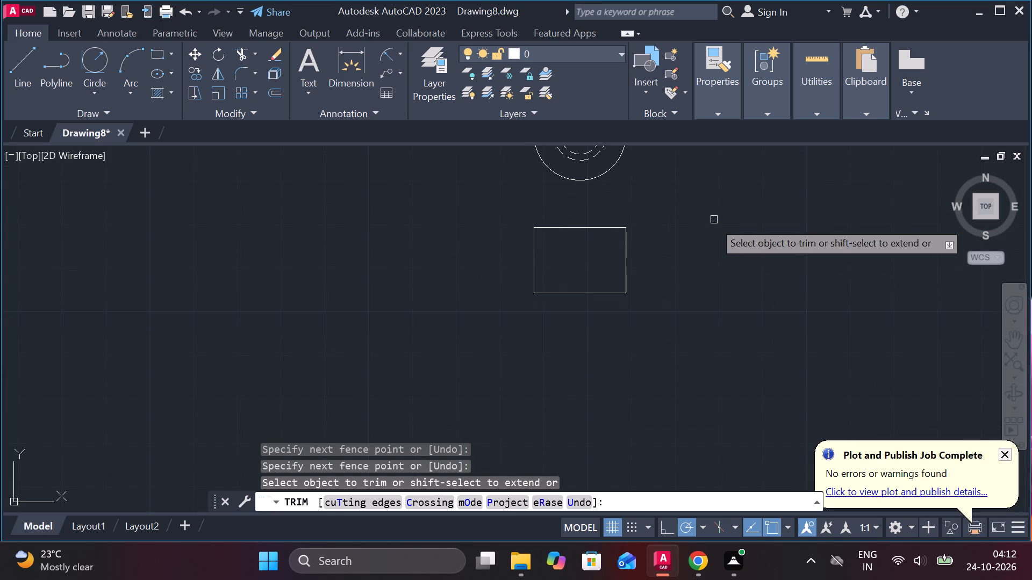
key("Escape")
Draw a vertical line 70 units straight down from the midpoint of the rectangle's top edge.
key("l")
key("Return")
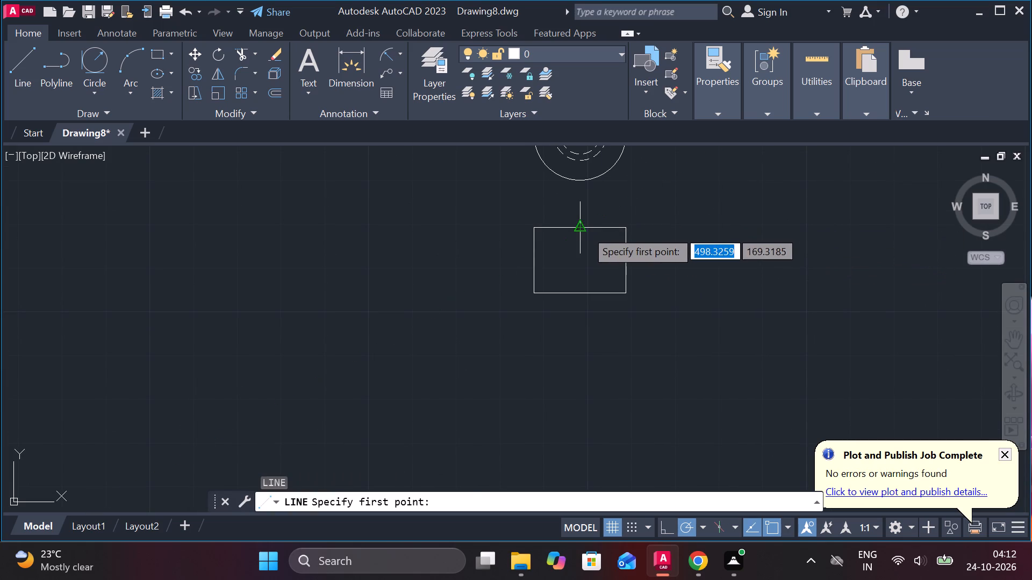
left_click(585, 230)
middle_click_drag(577, 384, 572, 363)
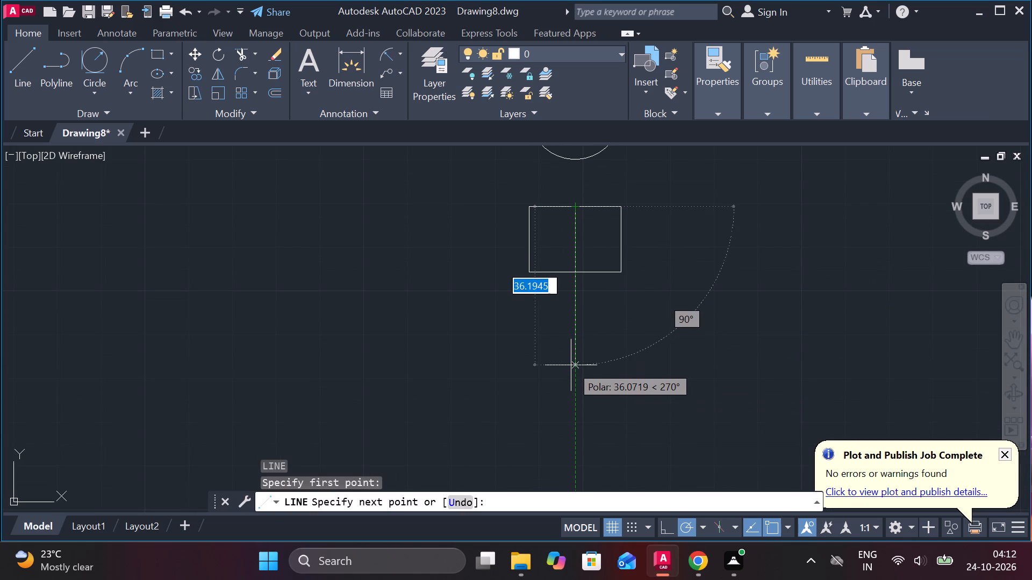
type("70")
key("Return")
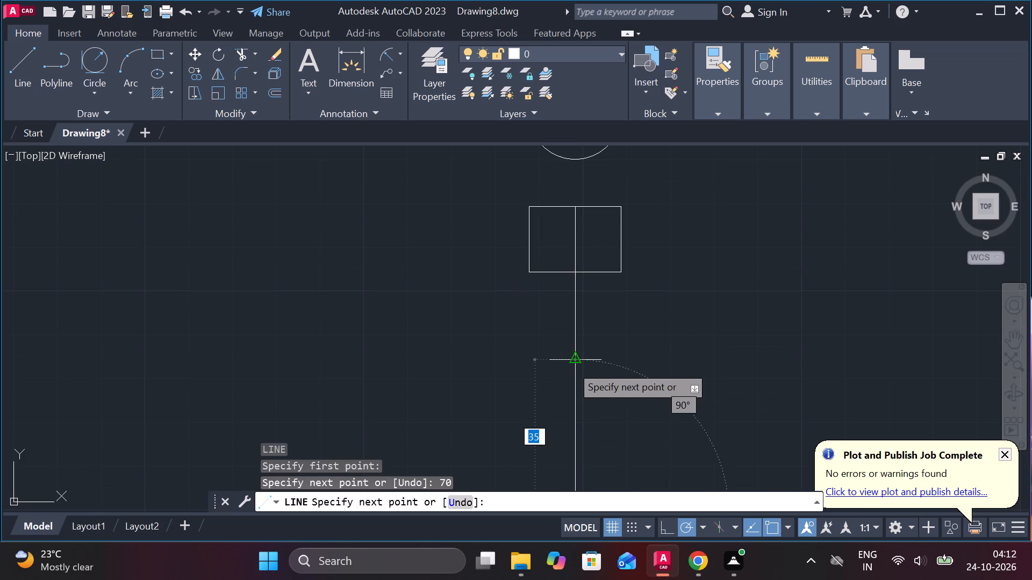
Draw a 12 wide by 15 high rectangle centred on the lower end of the vertical line, starting with a 6-unit half base.
middle_click_drag(635, 360, 654, 240)
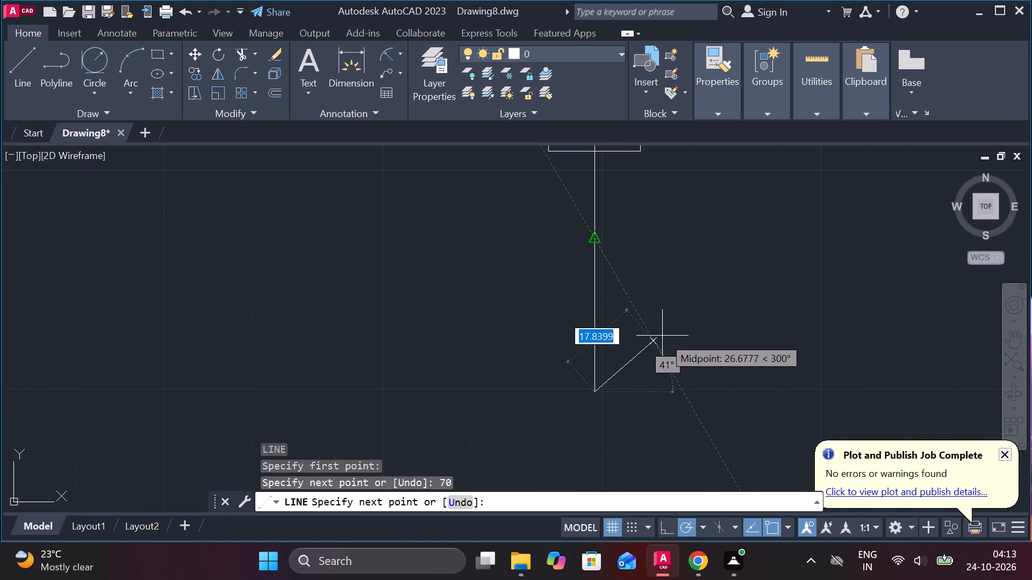
middle_click_drag(682, 347, 675, 306)
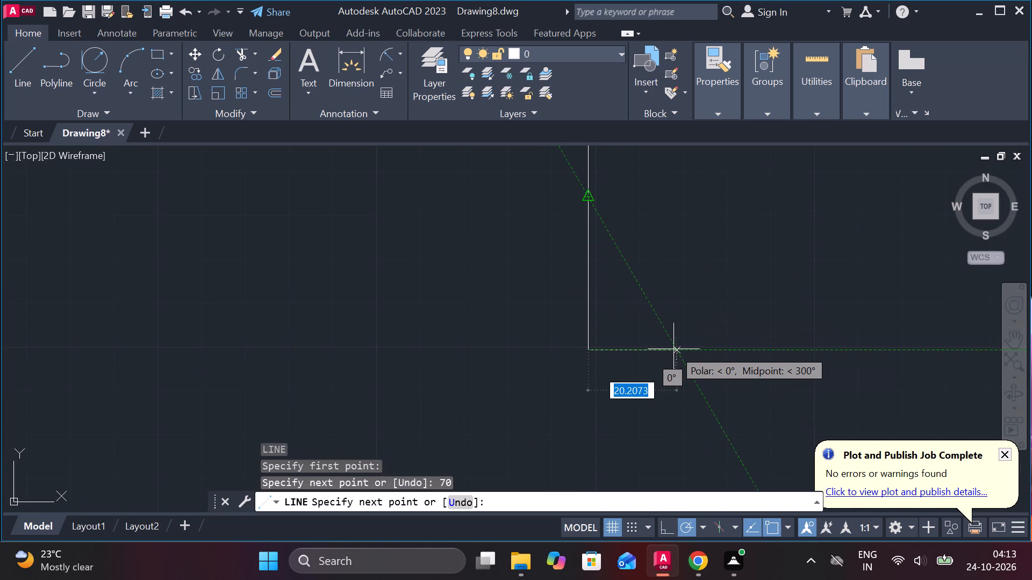
key("6")
key("Return")
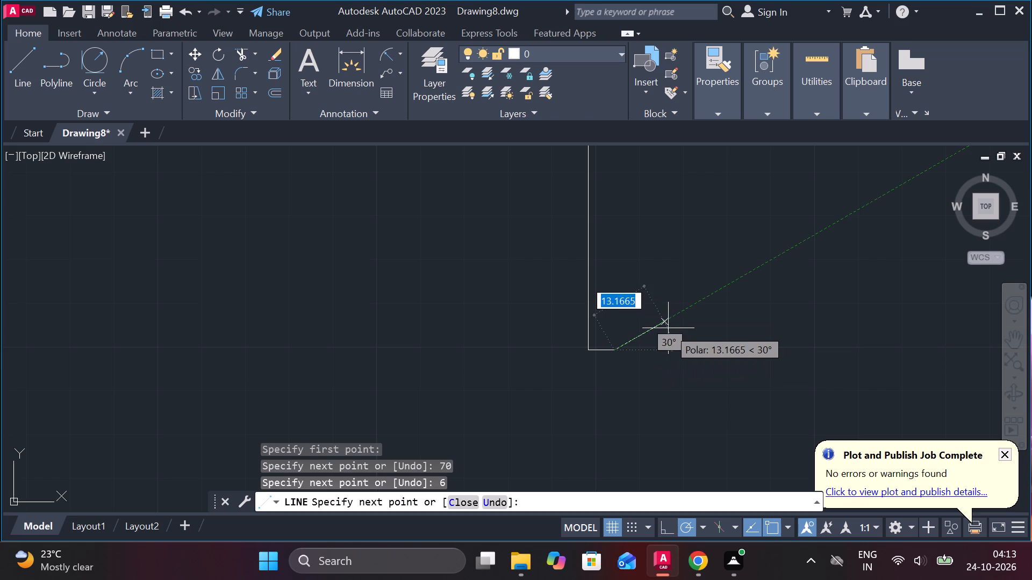
scroll(635, 277, "down", 2)
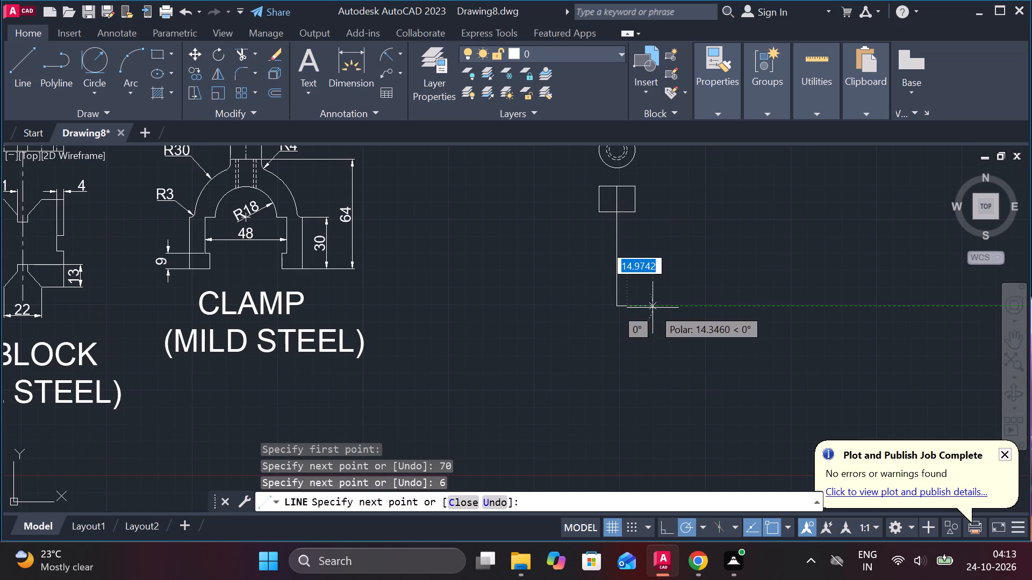
scroll(639, 264, "up", 2)
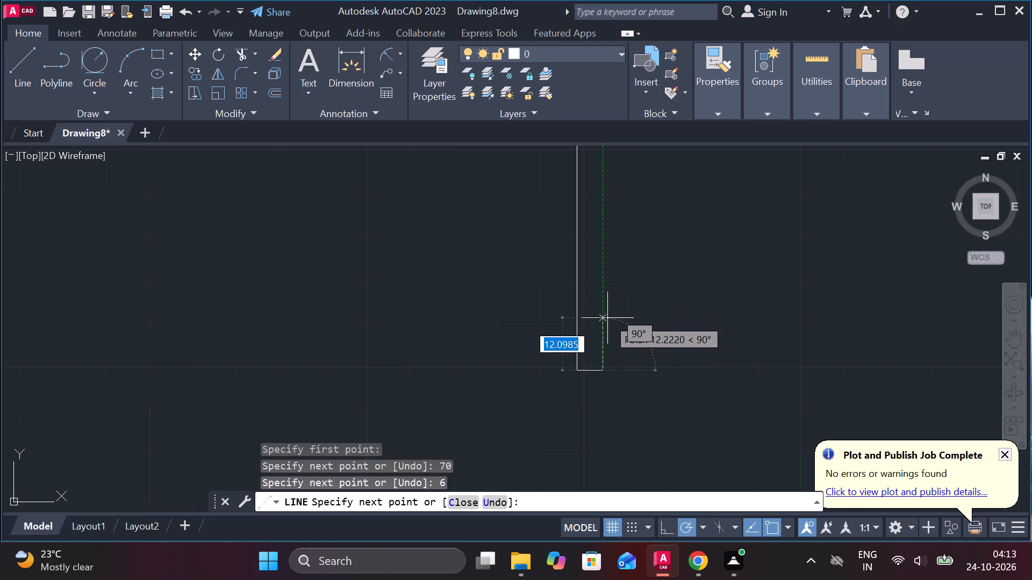
type("15")
key("Return")
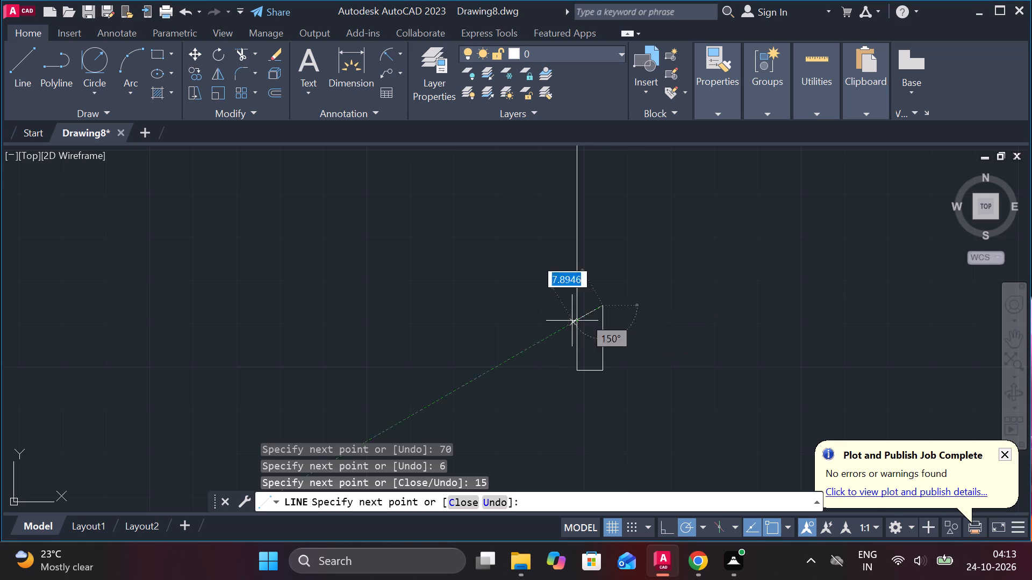
type("12")
key("space")
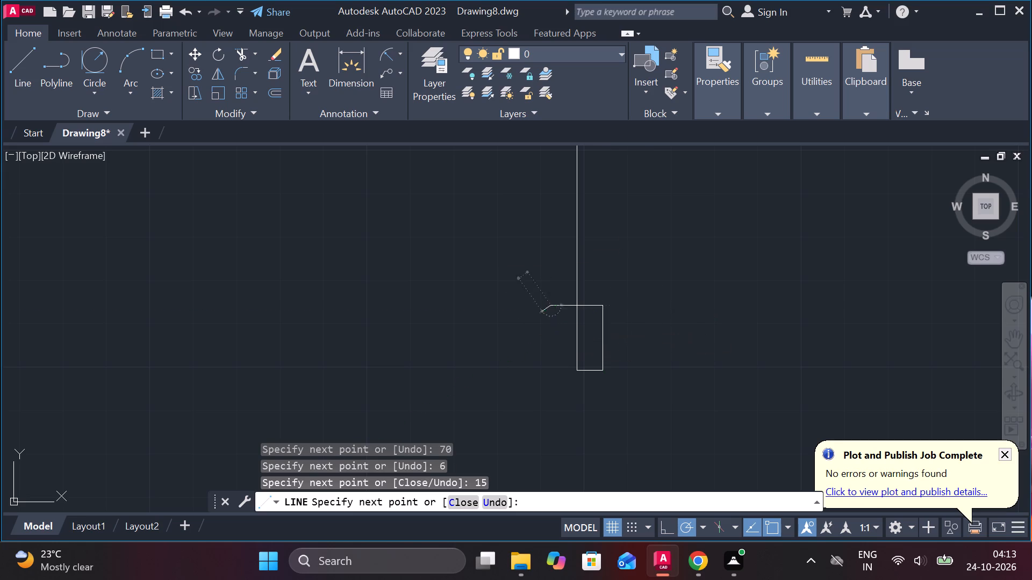
type("15")
key("space")
left_click(578, 369)
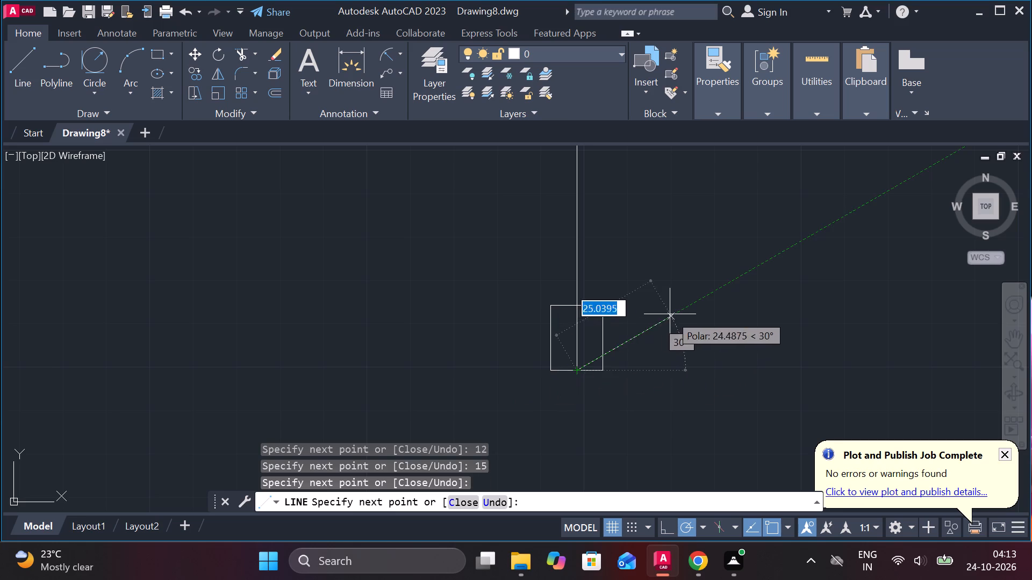
key("Escape")
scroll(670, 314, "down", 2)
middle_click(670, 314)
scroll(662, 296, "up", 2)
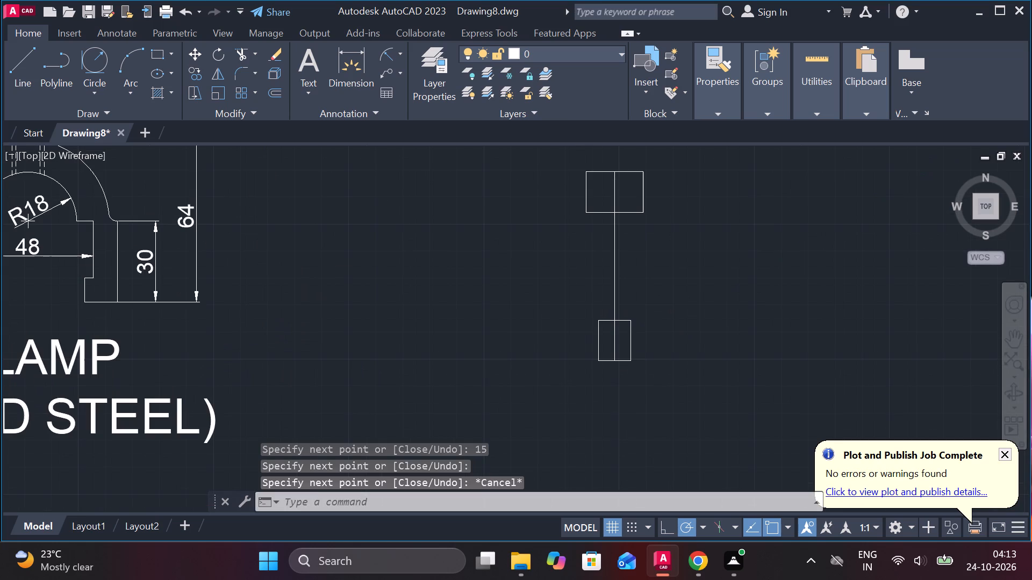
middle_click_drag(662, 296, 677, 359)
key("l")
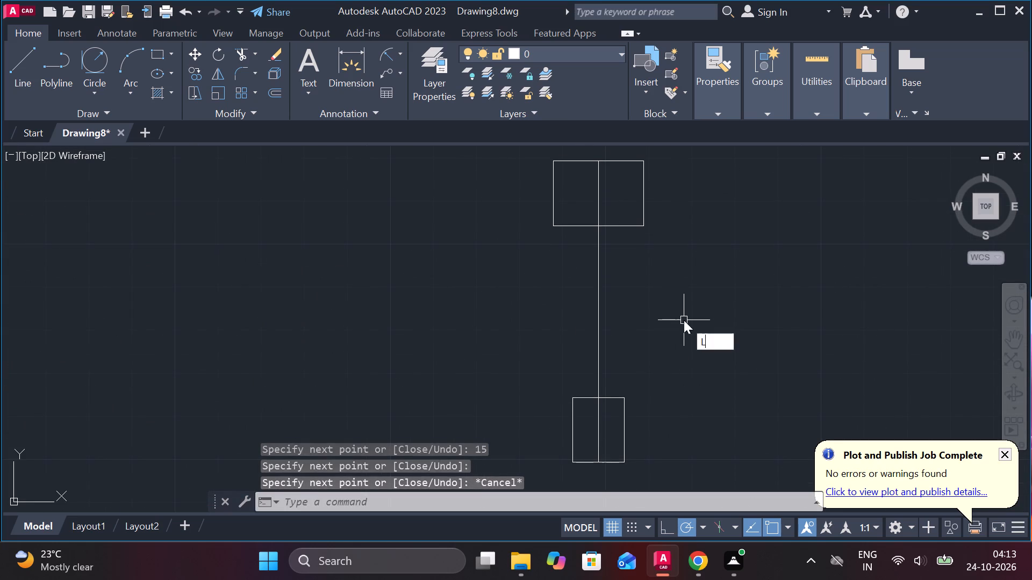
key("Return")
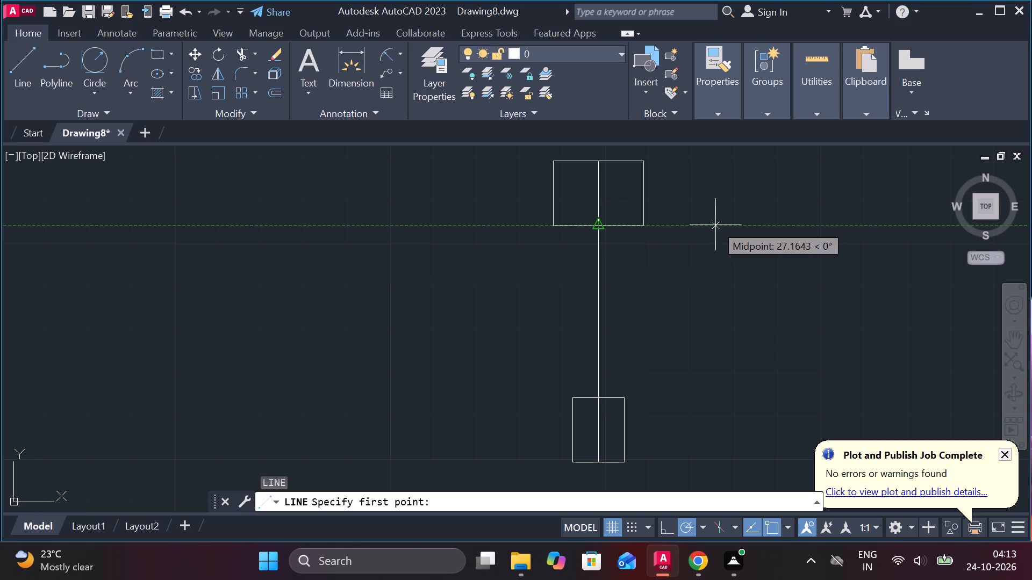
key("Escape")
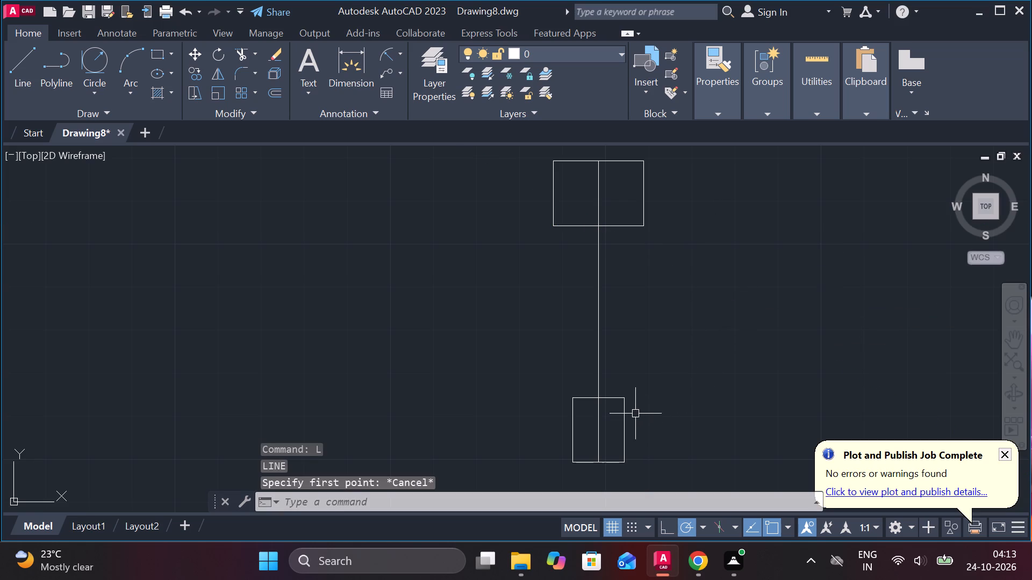
Extend both sides of the 12 wide rectangle up to the bottom edge of the 21 wide head.
type("EX")
key("space")
left_click(629, 414)
left_click(625, 417)
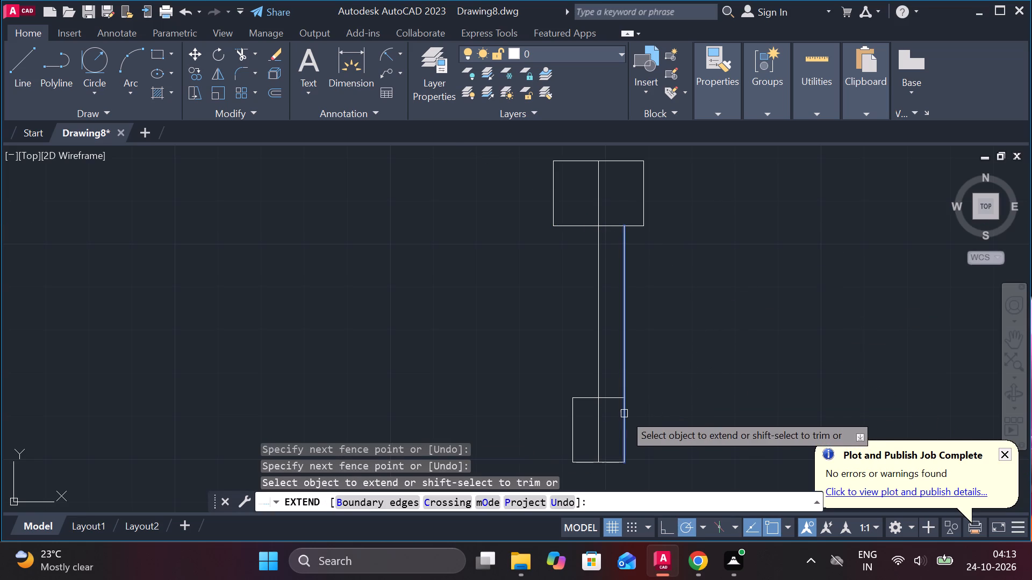
left_click(624, 414)
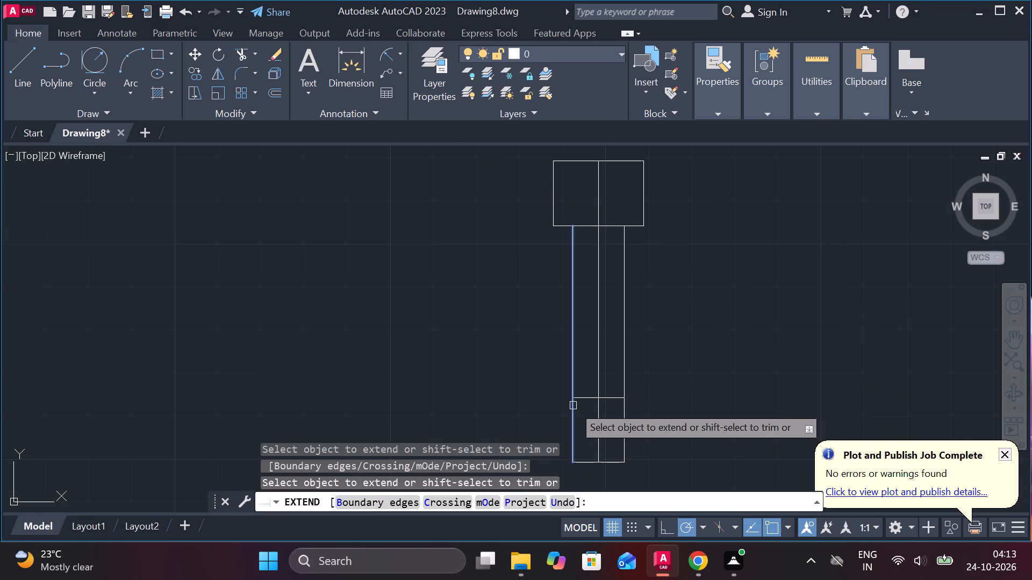
left_click(573, 405)
key("Escape")
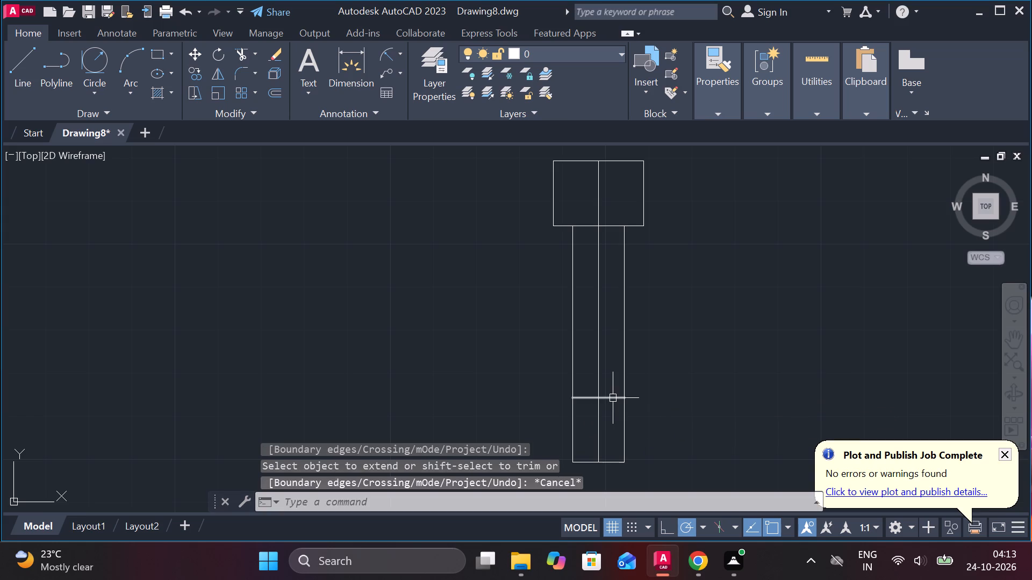
left_click(613, 397)
key("Escape")
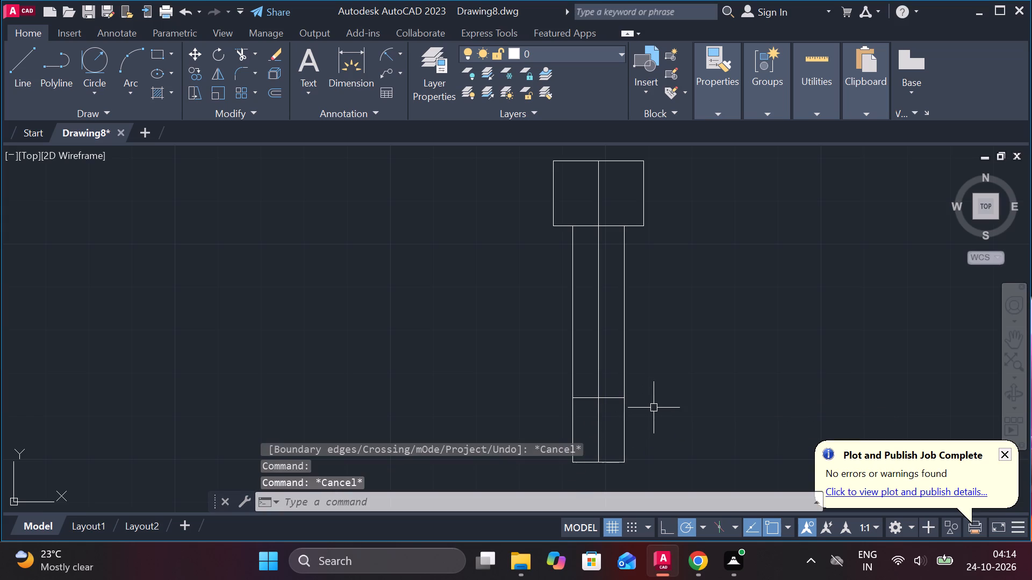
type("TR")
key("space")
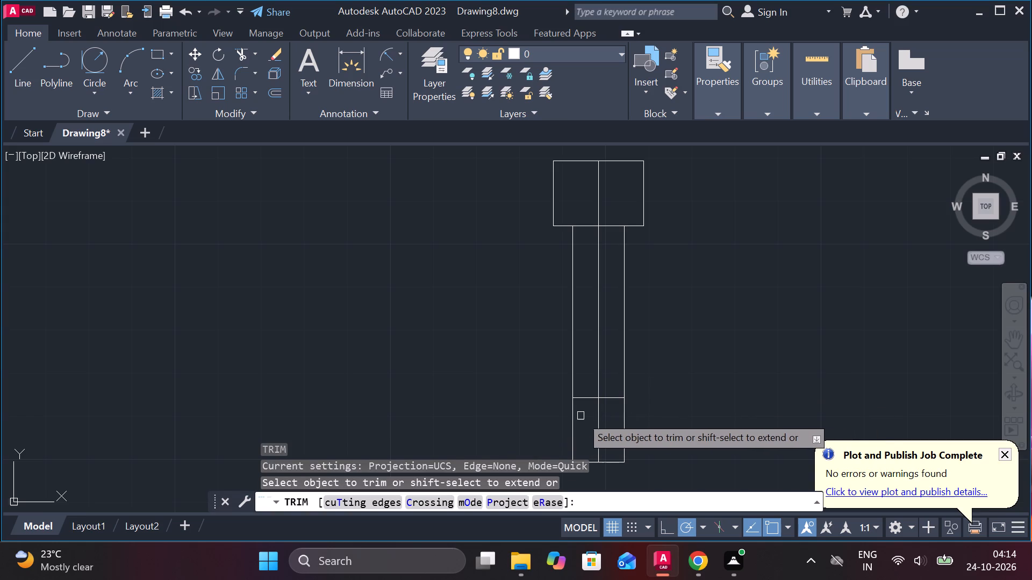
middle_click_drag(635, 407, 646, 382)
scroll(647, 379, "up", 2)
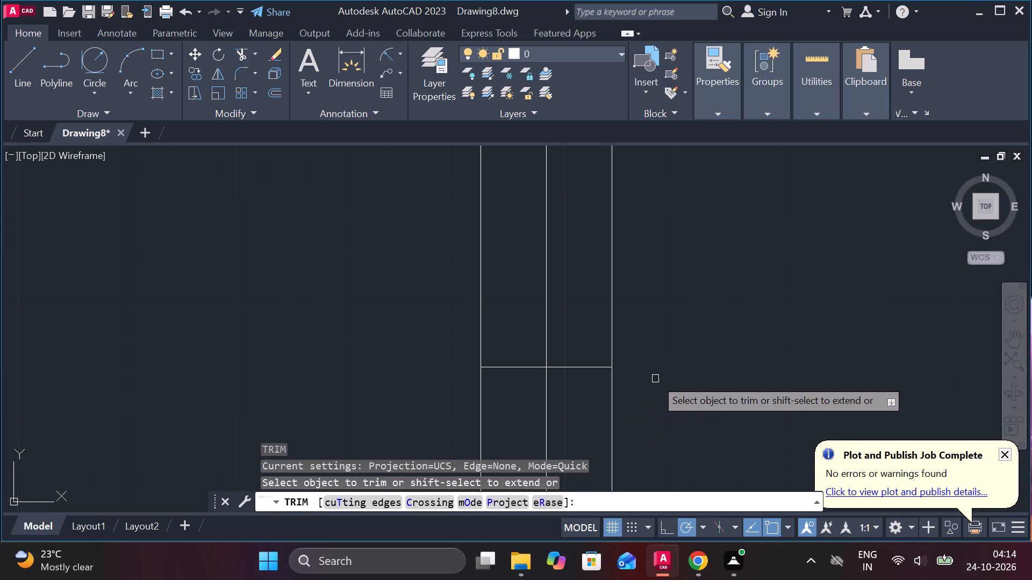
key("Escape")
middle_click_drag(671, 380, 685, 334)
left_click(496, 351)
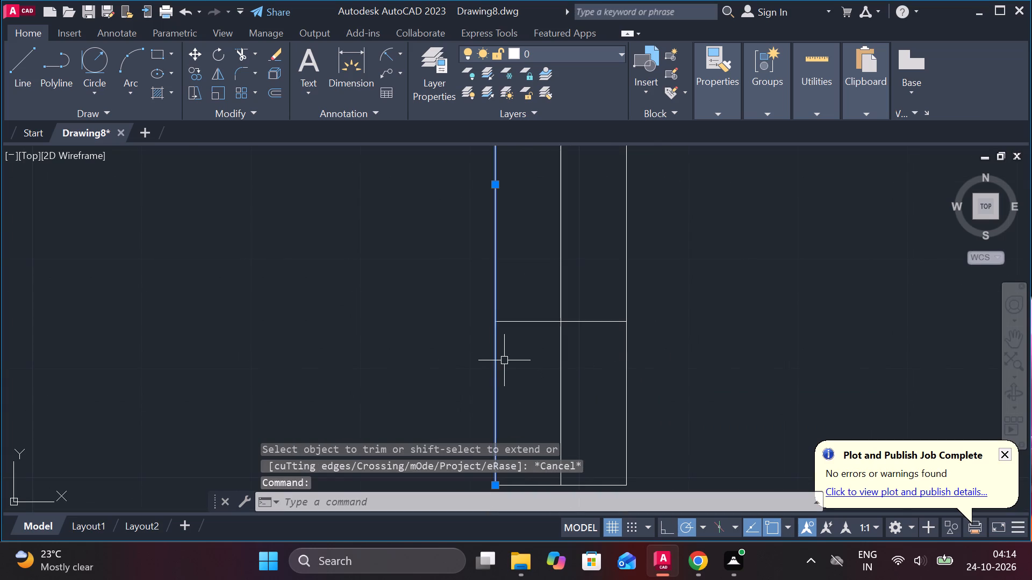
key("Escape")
Trim away the shank's sides and bottom edge below its lower cross line, keeping the central vertical line.
type("TR")
key("space")
left_click_drag(524, 364, 450, 367)
left_click_drag(604, 356, 682, 373)
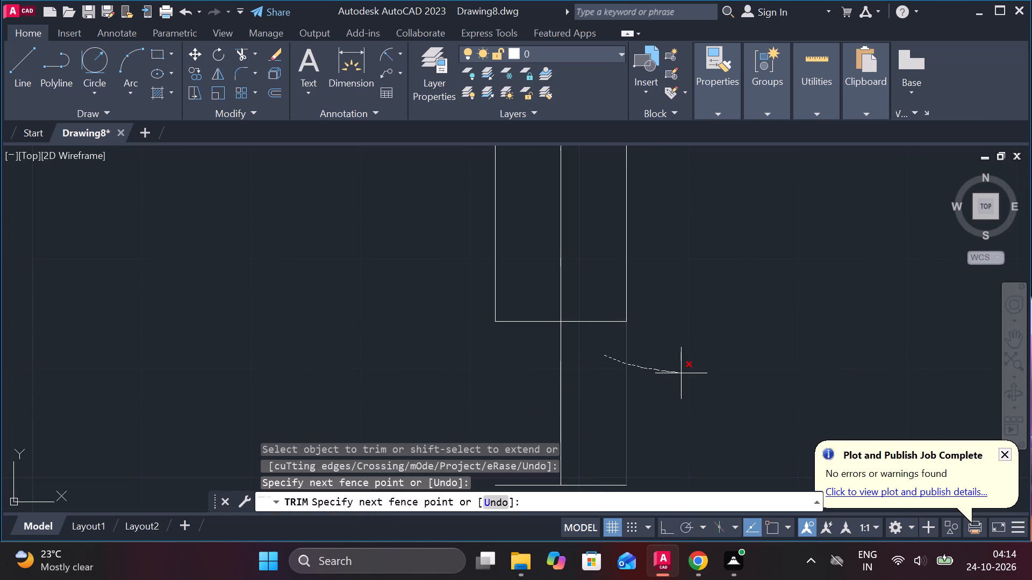
left_click_drag(682, 373, 684, 373)
middle_click_drag(693, 373, 704, 328)
left_click(612, 437)
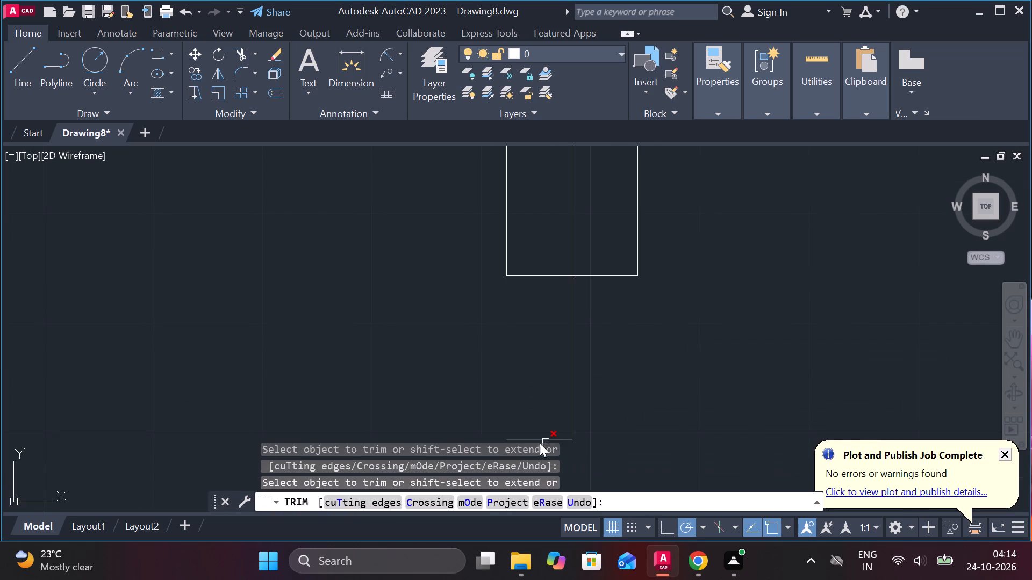
left_click(557, 438)
key("Escape")
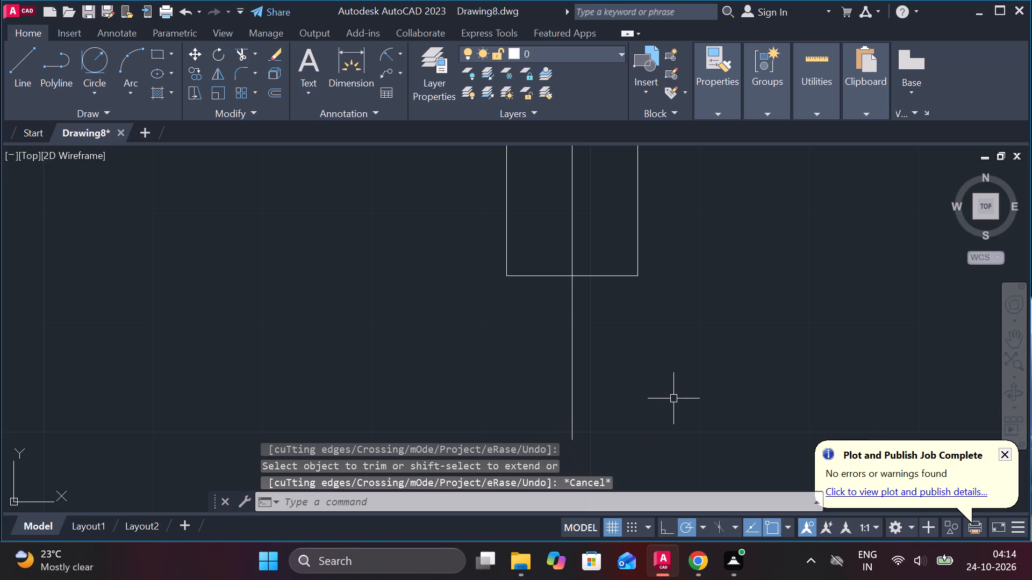
Draw a 4.5-unit line right from the central line's lower end, and a vertical from there up to the shank's bottom edge.
key("l")
key("Return")
left_click(576, 441)
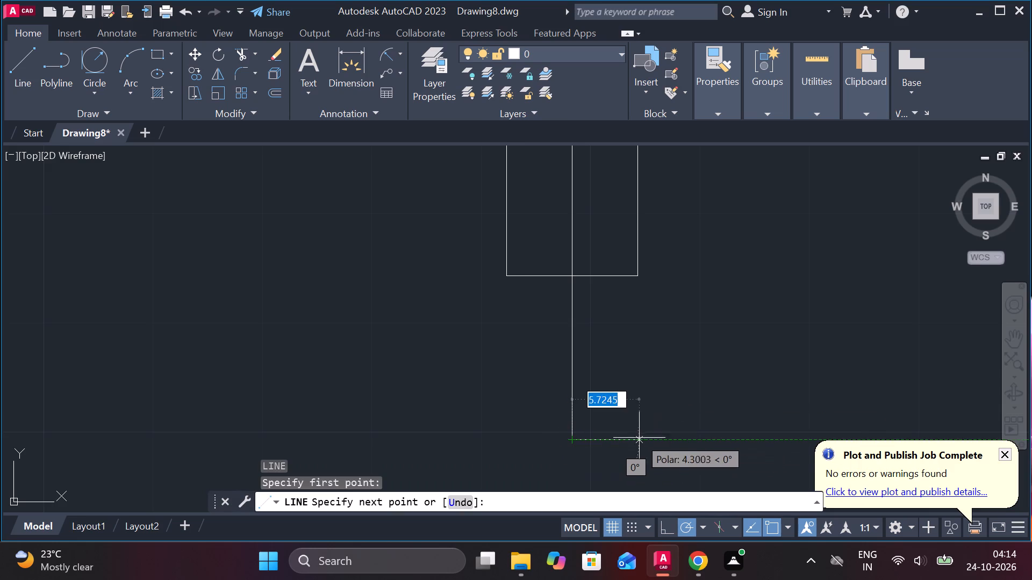
type("4.5")
key("Return")
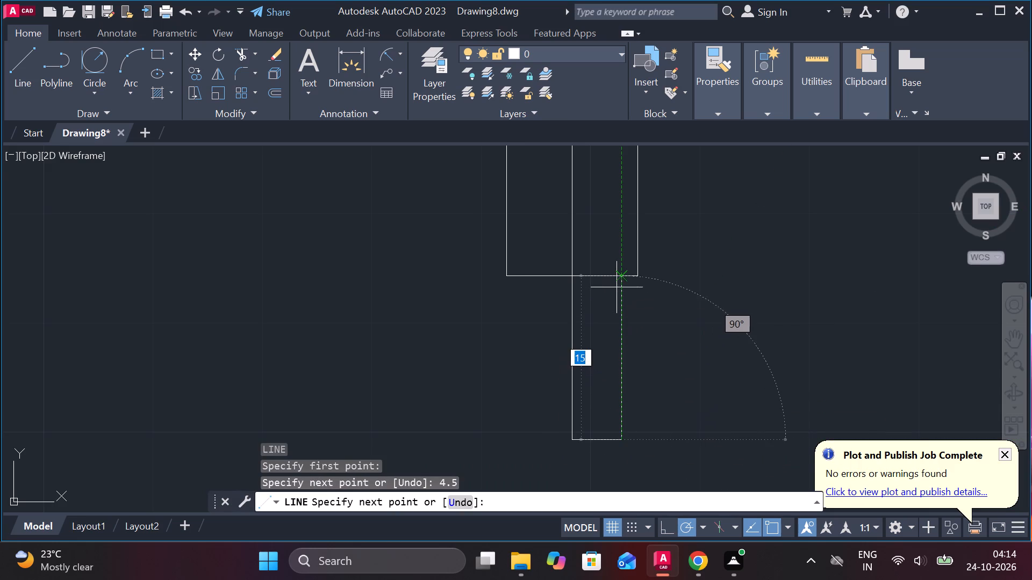
left_click(617, 286)
key("Escape")
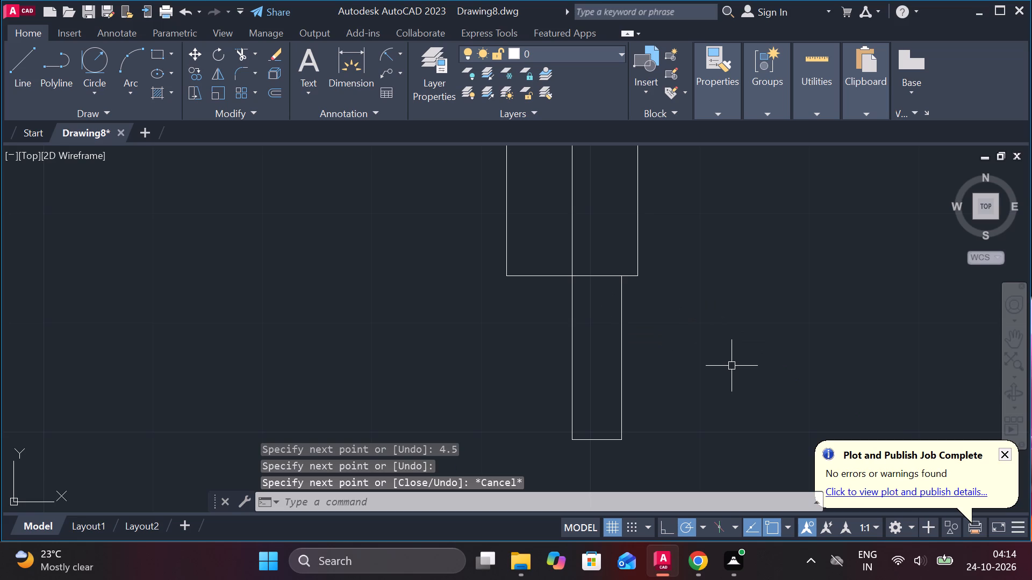
Draw a 4.5-unit line left from the central line's lower end, and a vertical from there up to the shank's bottom edge.
key("l")
key("Return")
left_click(573, 439)
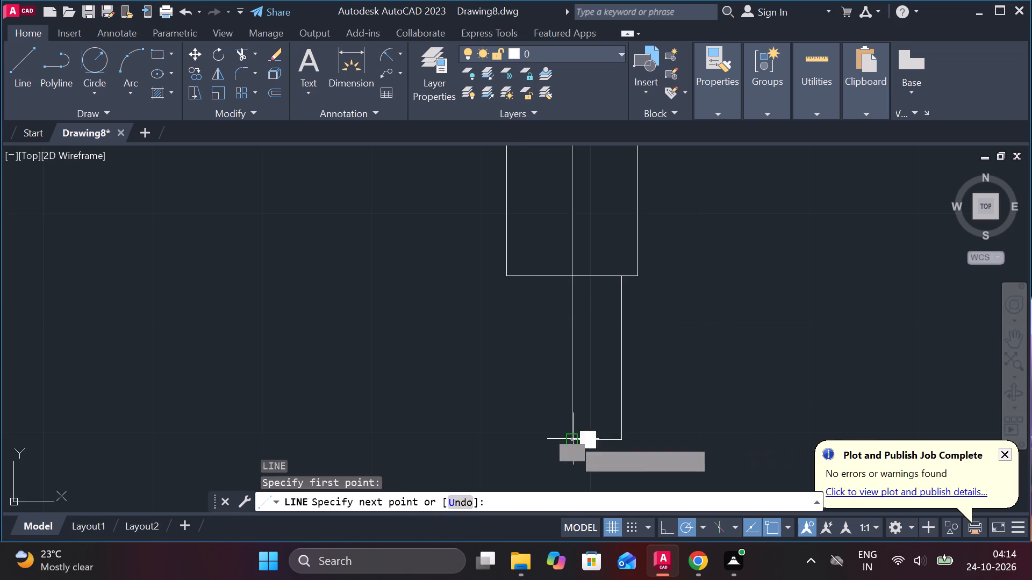
key("4")
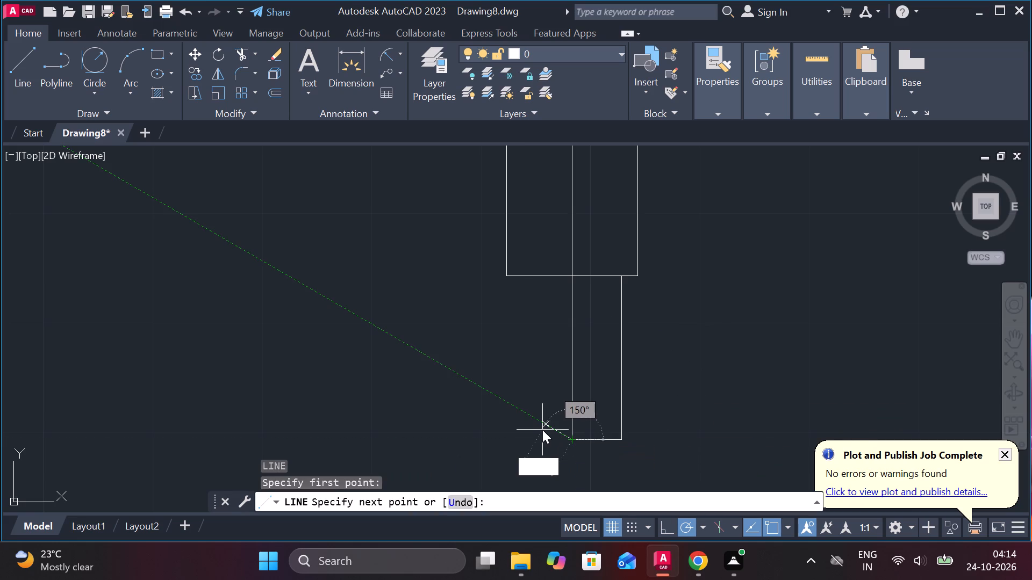
type(".5")
key("Return")
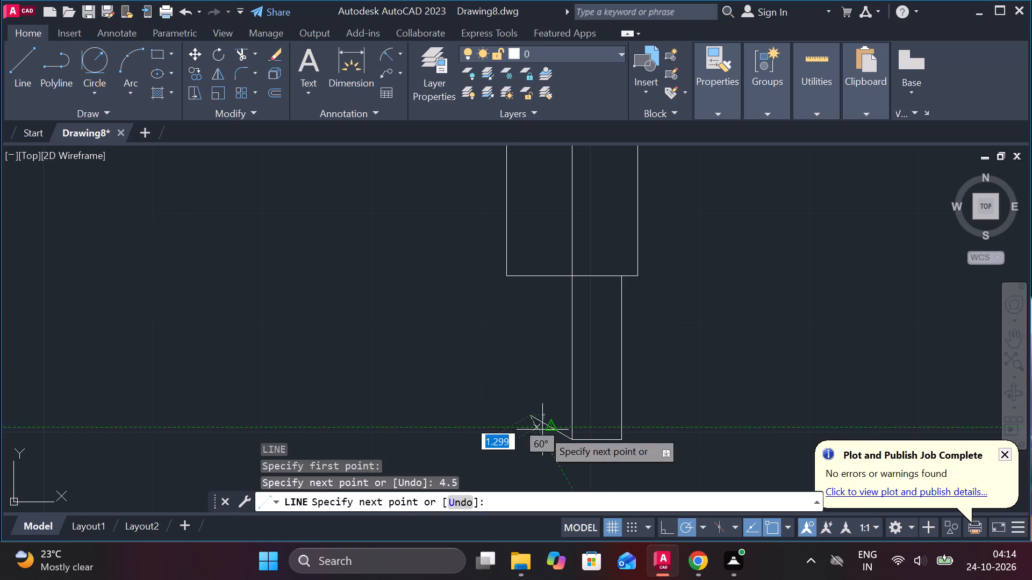
key("ctrl+z")
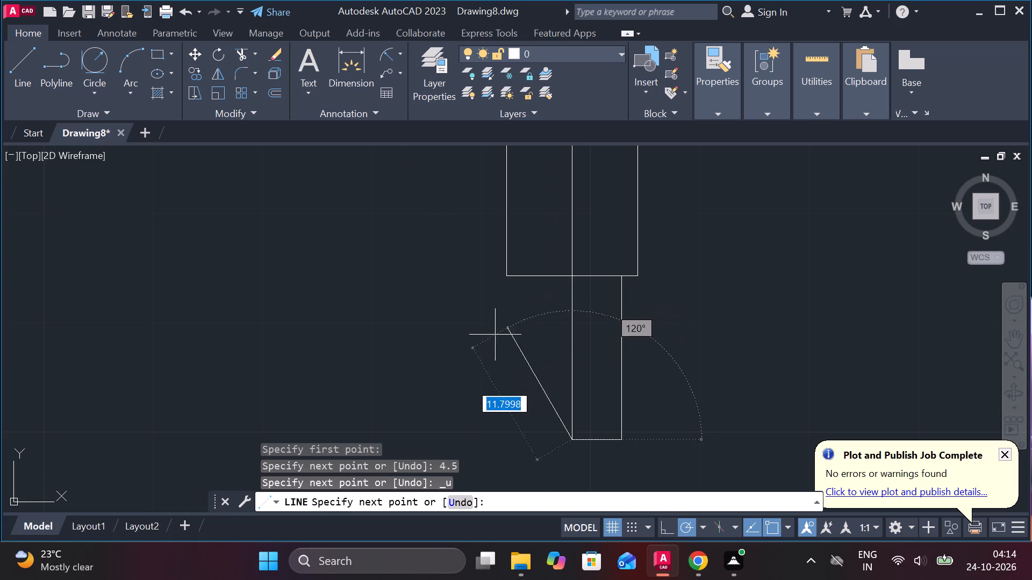
middle_click_drag(484, 405, 563, 359)
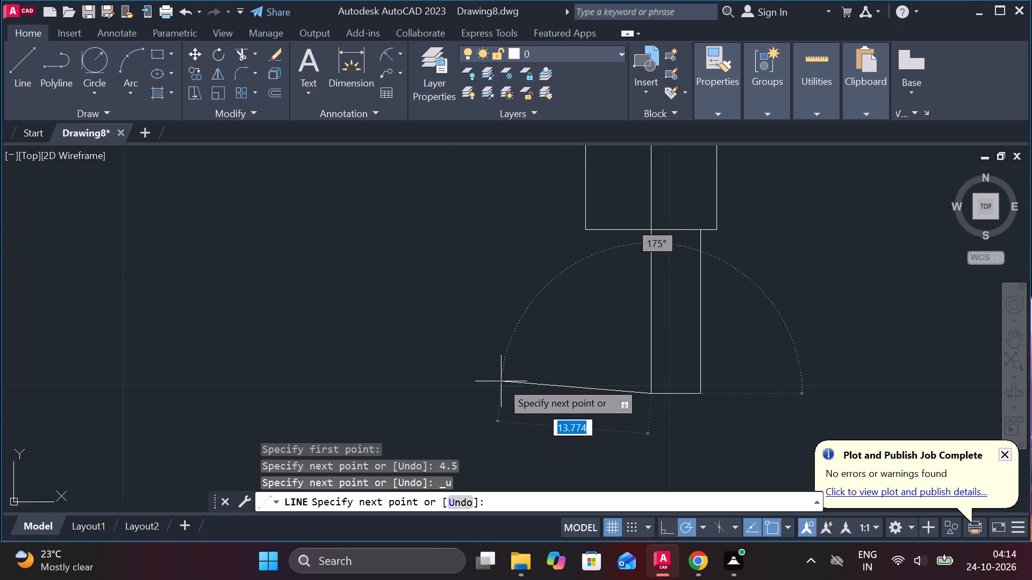
type("4.5")
key("Return")
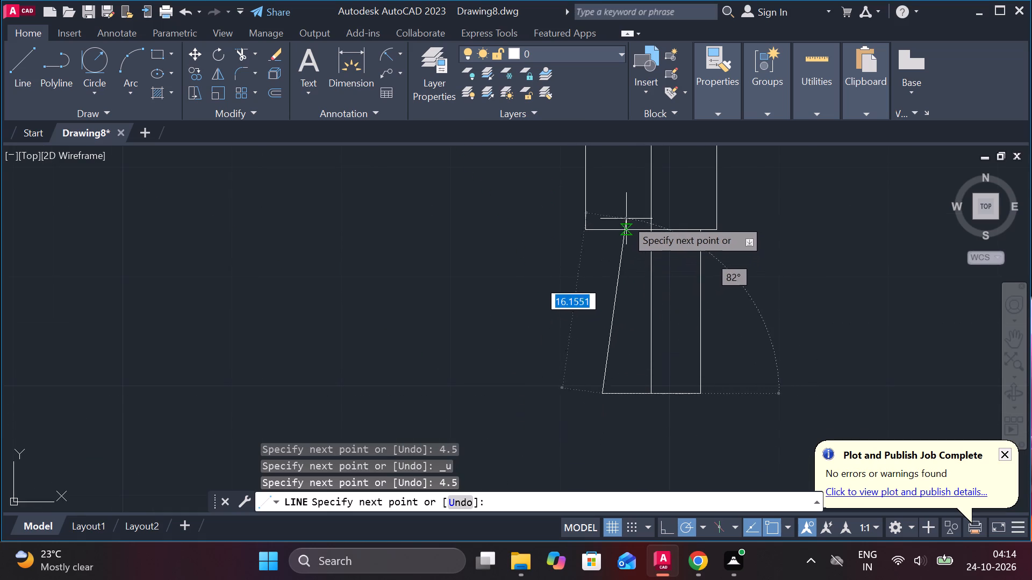
left_click(600, 232)
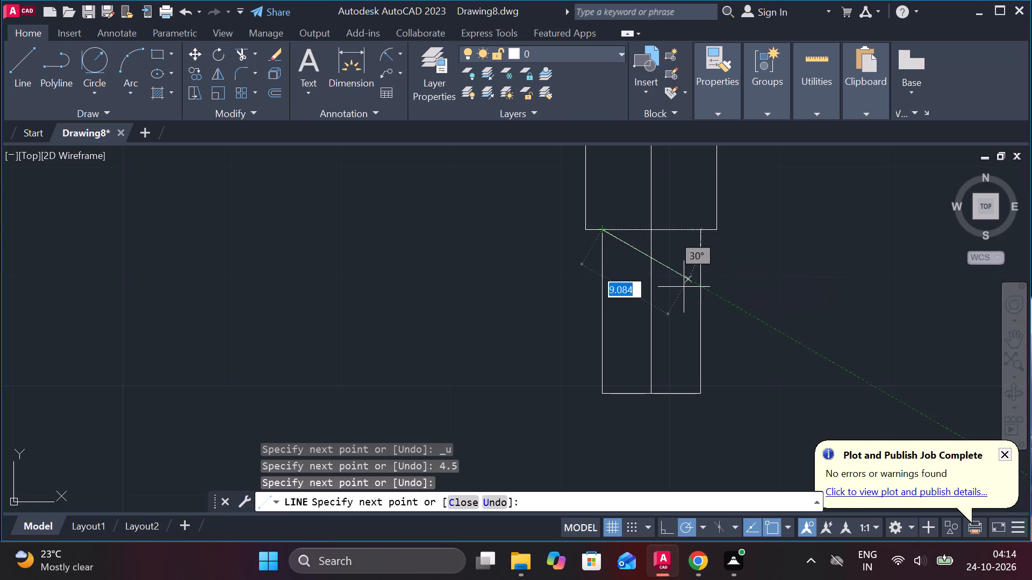
key("Escape")
Offset the bottom edge of the 12 wide shank 2 units downward.
middle_click_drag(709, 302, 704, 365)
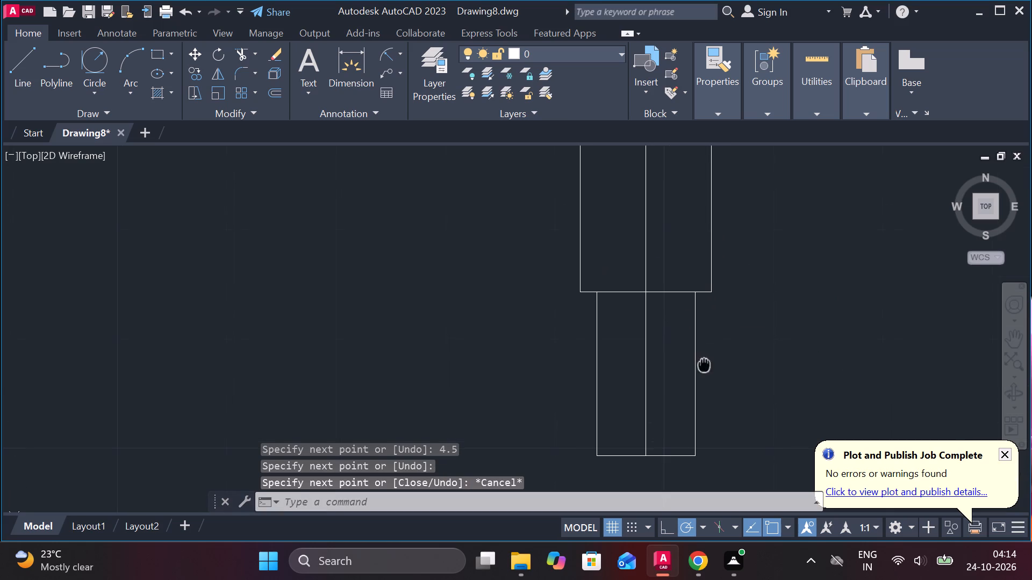
scroll(629, 330, "up", 1)
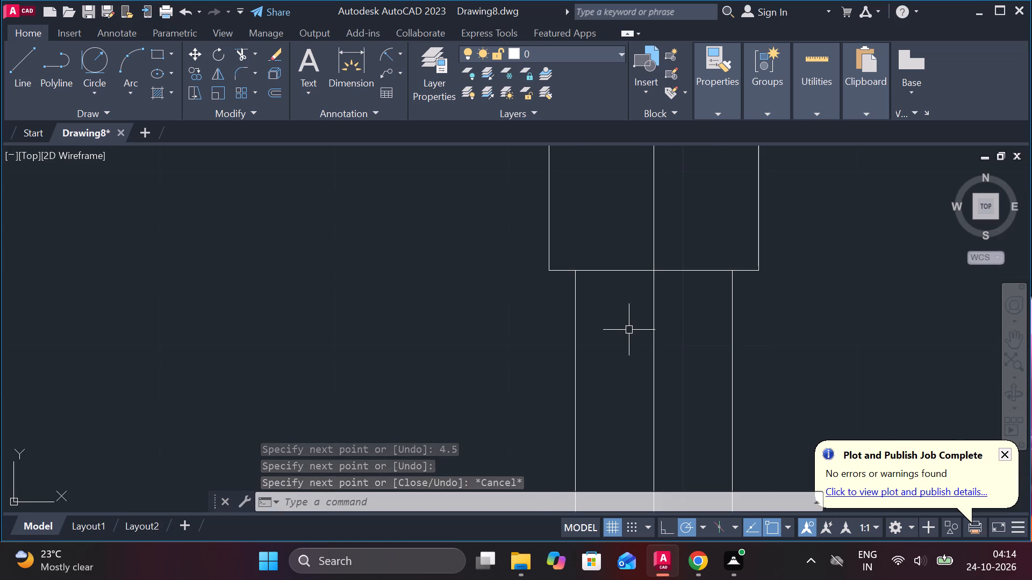
scroll(629, 330, "up", 1)
left_click(607, 239)
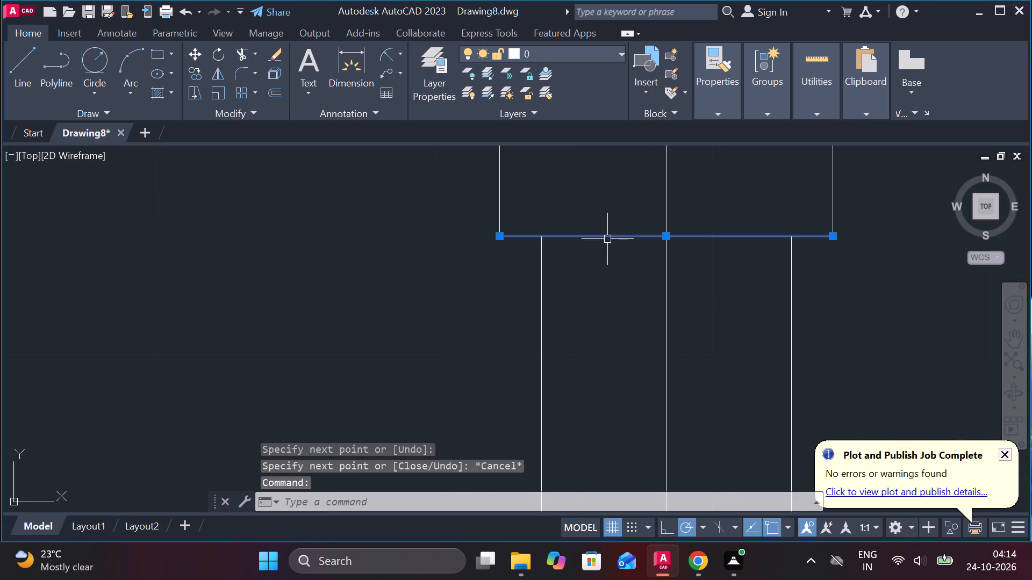
key("o")
key("Return")
key("Return")
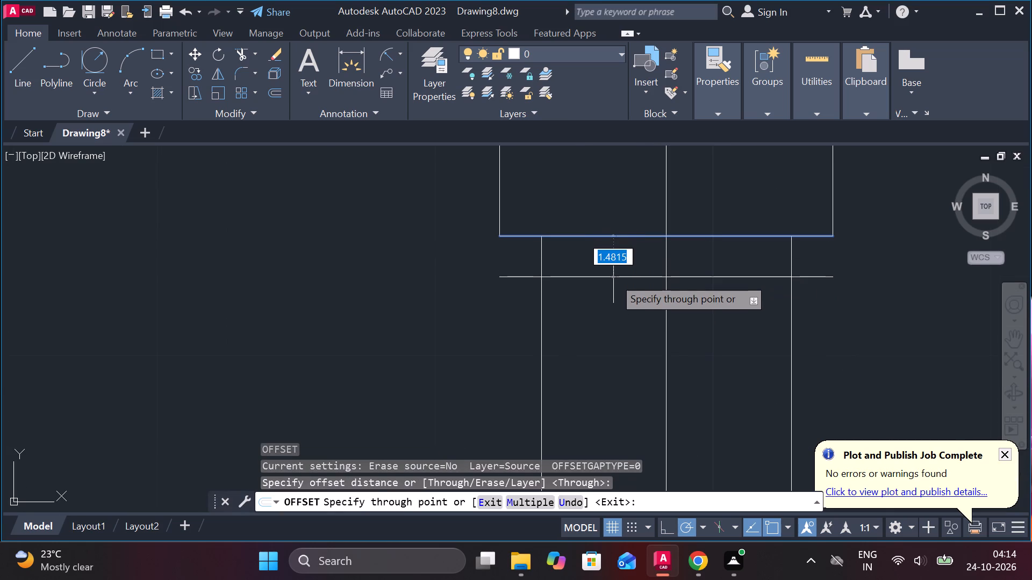
scroll(613, 277, "down", 2)
type("2")
key("space")
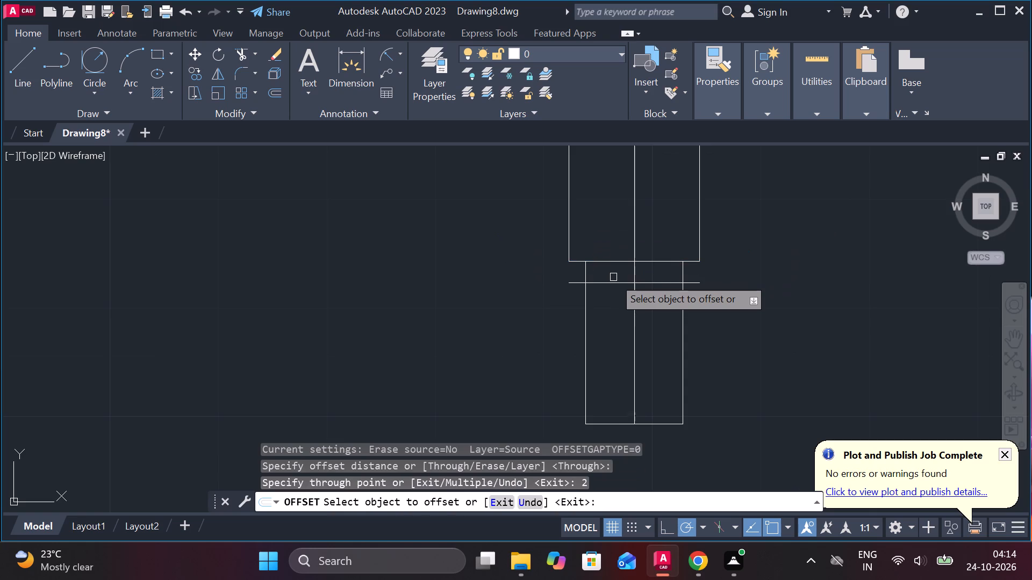
scroll(592, 280, "up", 2)
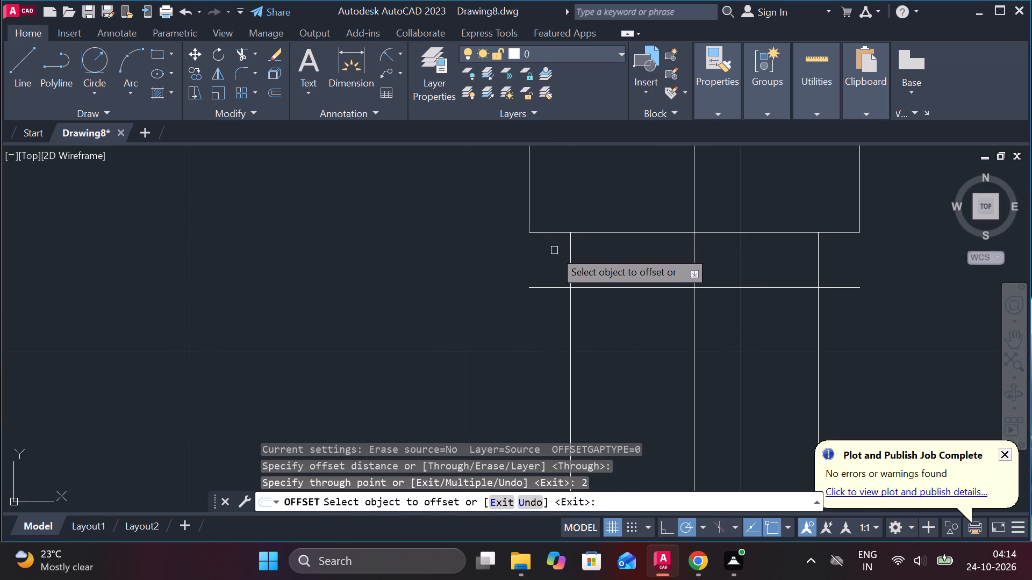
key("Escape")
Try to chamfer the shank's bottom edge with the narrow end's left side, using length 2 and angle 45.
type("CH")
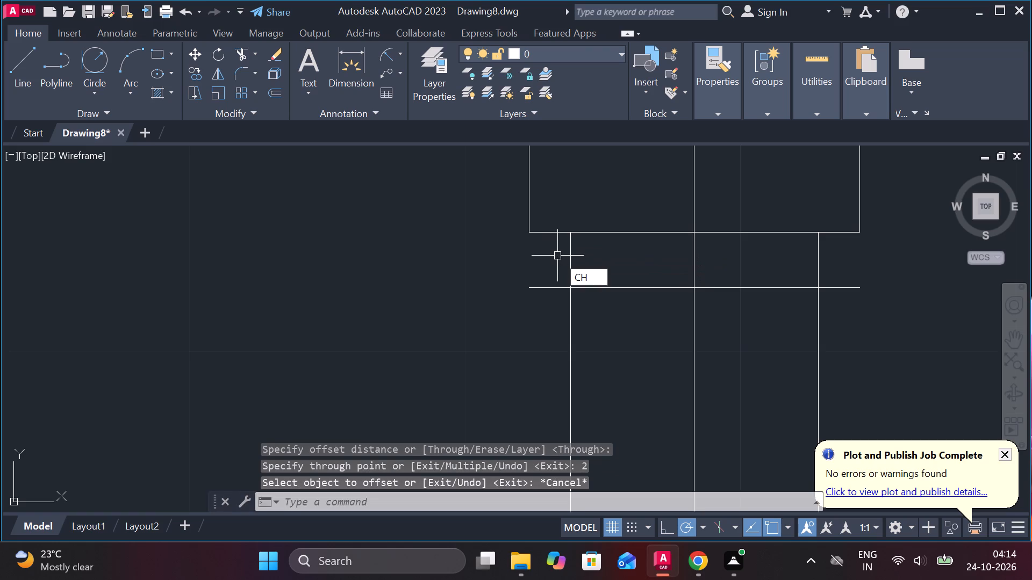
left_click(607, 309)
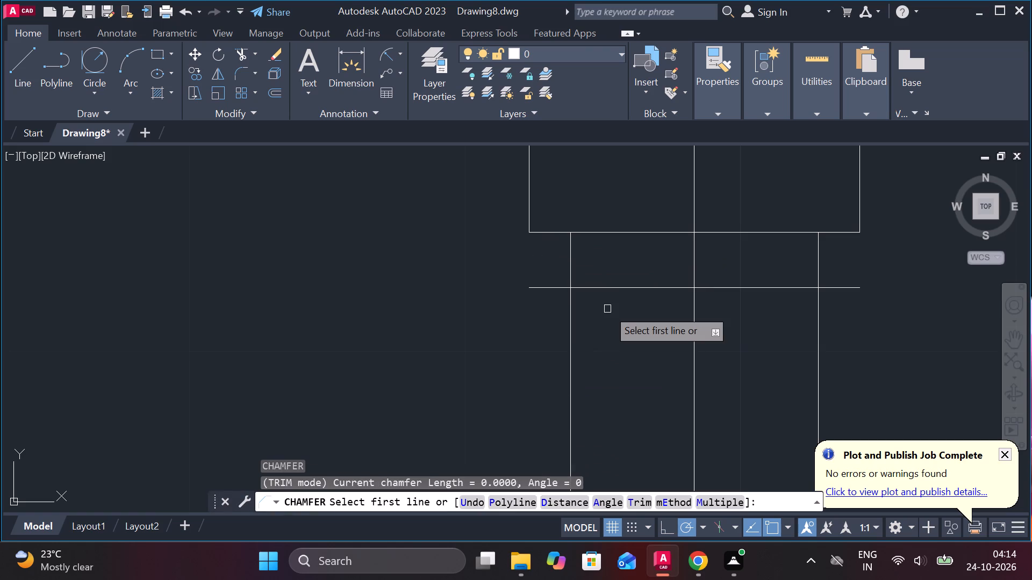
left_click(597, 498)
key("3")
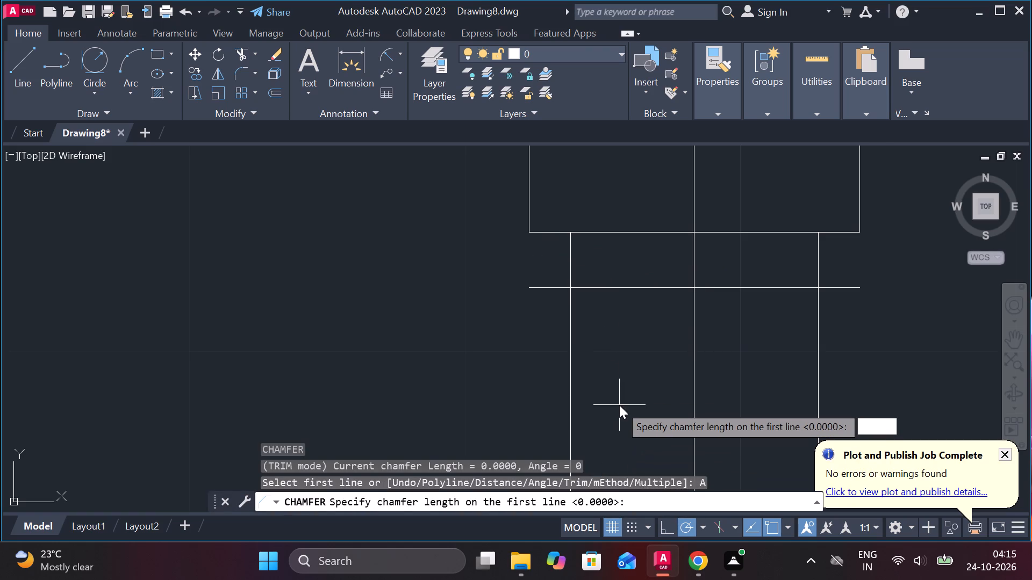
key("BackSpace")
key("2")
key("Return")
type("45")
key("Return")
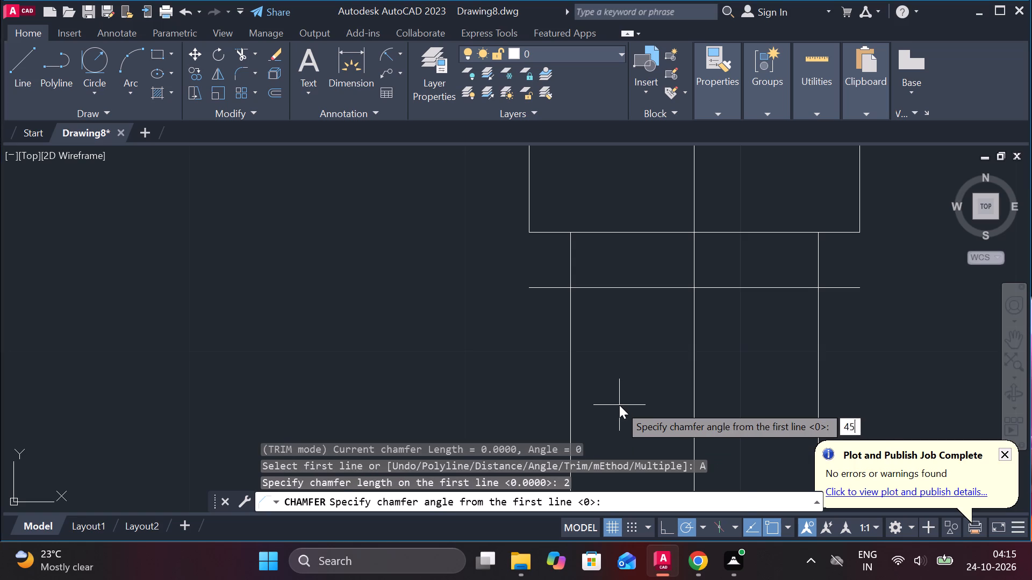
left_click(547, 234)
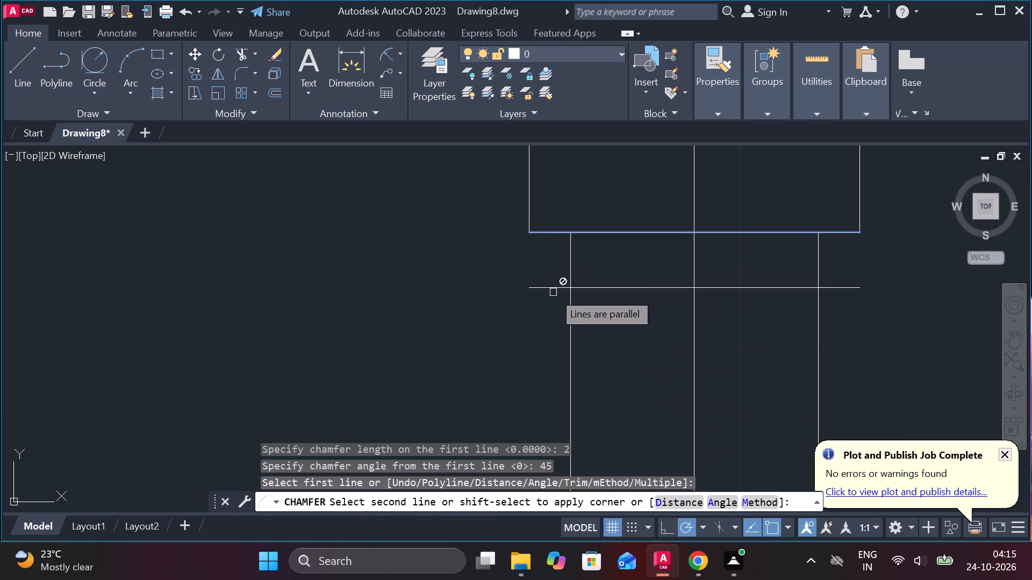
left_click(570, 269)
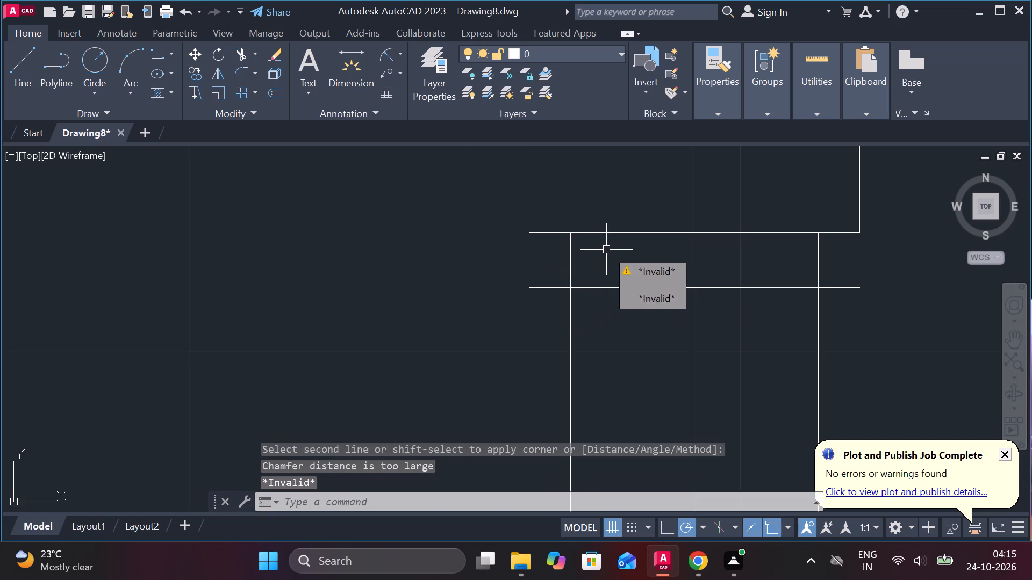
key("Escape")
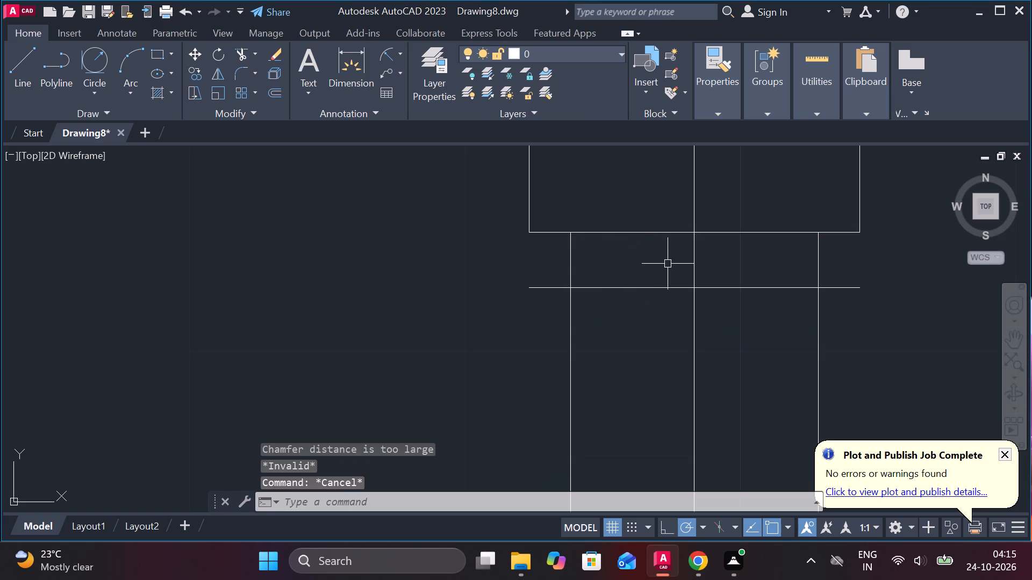
Trim the shank's bottom edge between the narrow end's sides, and the offset line's overhangs outside those sides.
type("TR")
key("space")
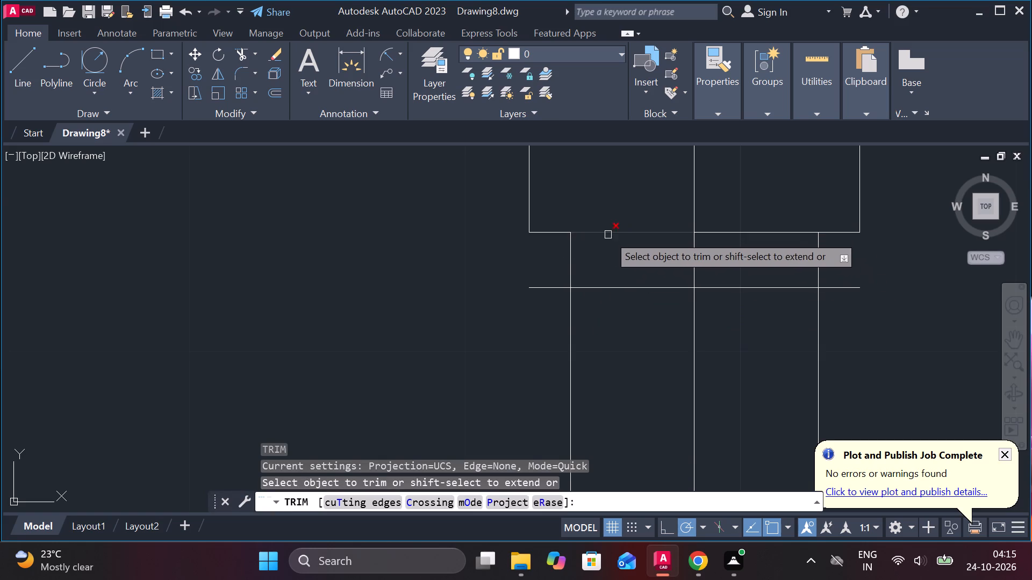
left_click(608, 235)
left_click(548, 291)
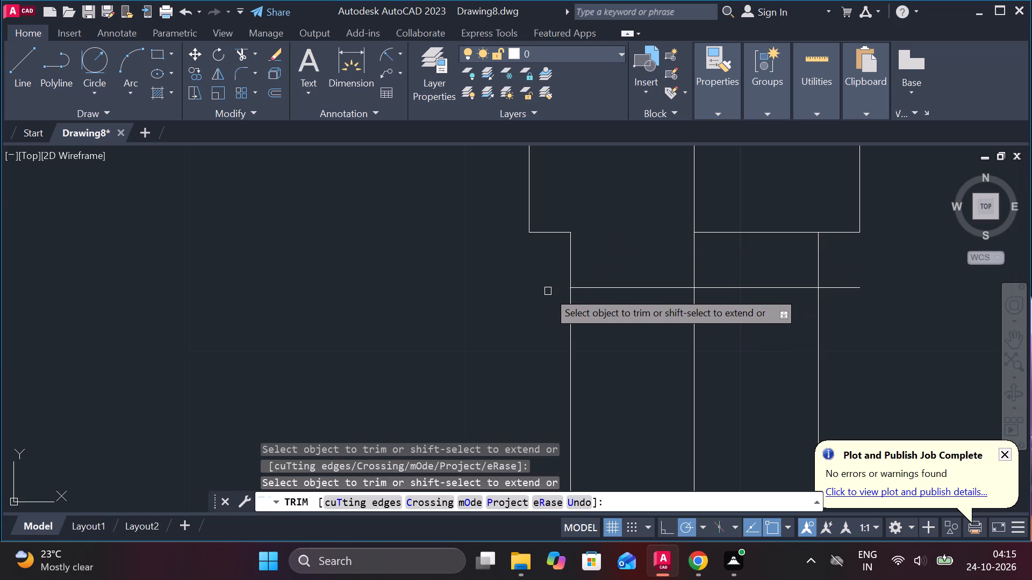
double_click(725, 234)
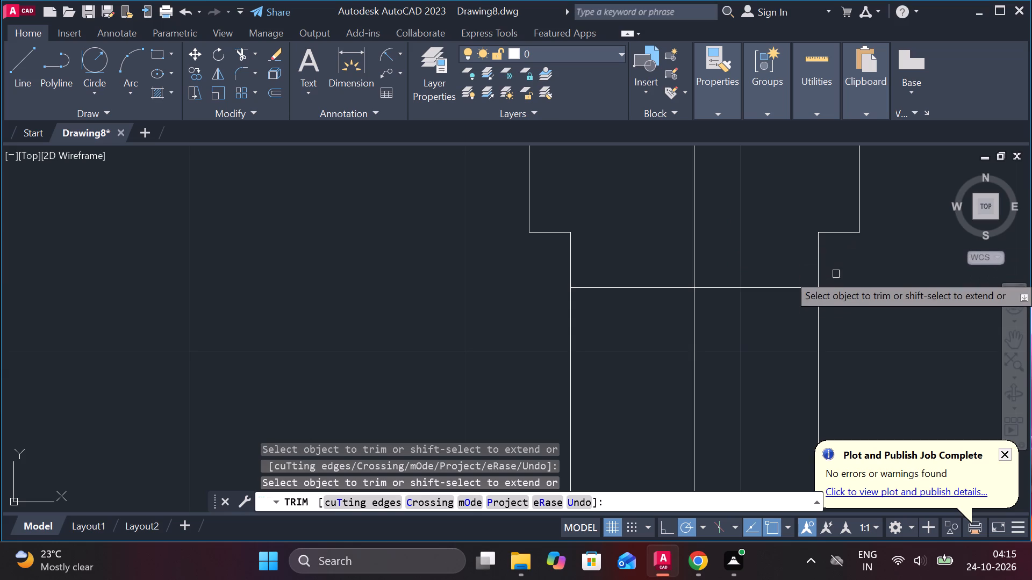
left_click(838, 283)
left_click(840, 306)
key("Escape")
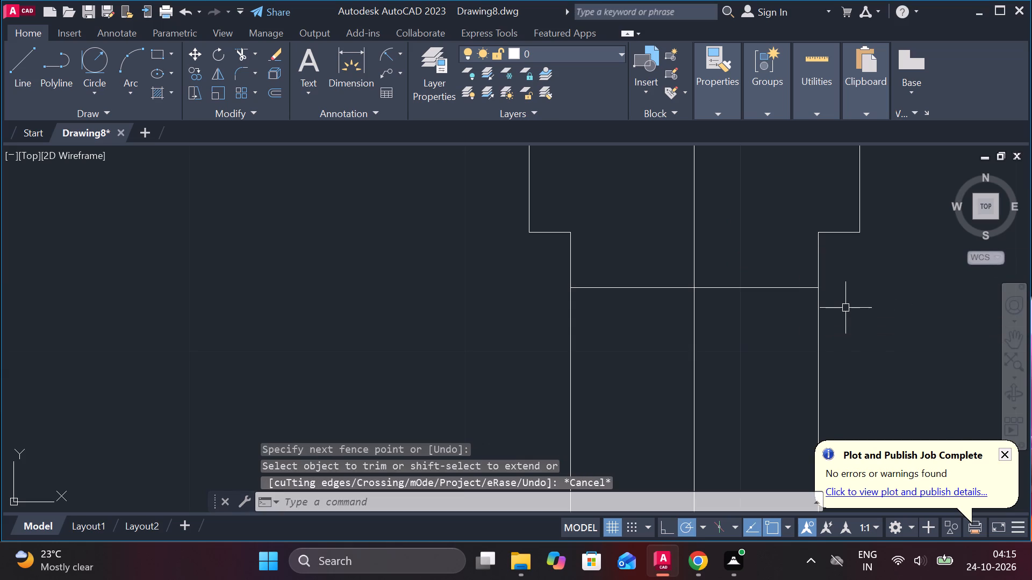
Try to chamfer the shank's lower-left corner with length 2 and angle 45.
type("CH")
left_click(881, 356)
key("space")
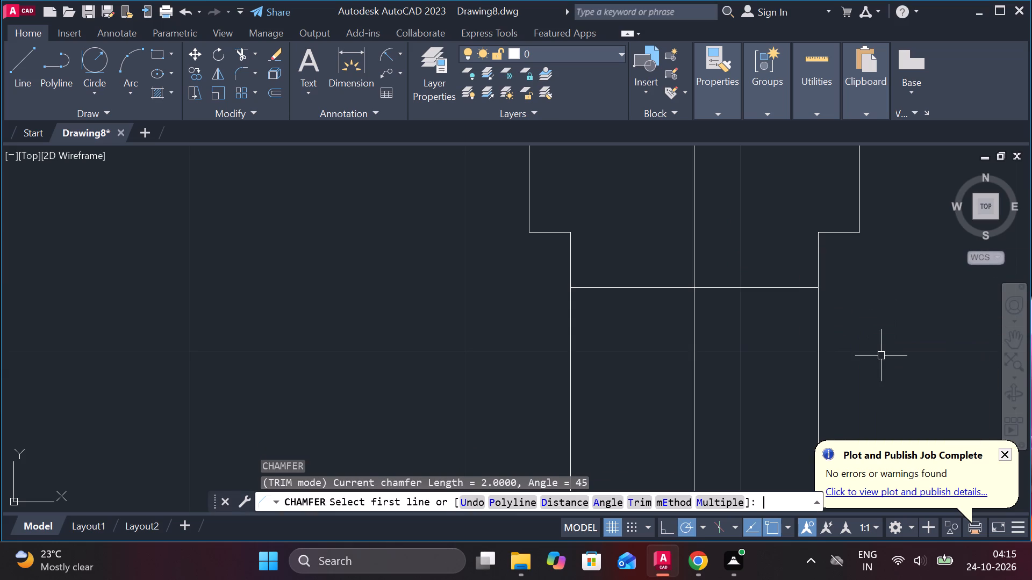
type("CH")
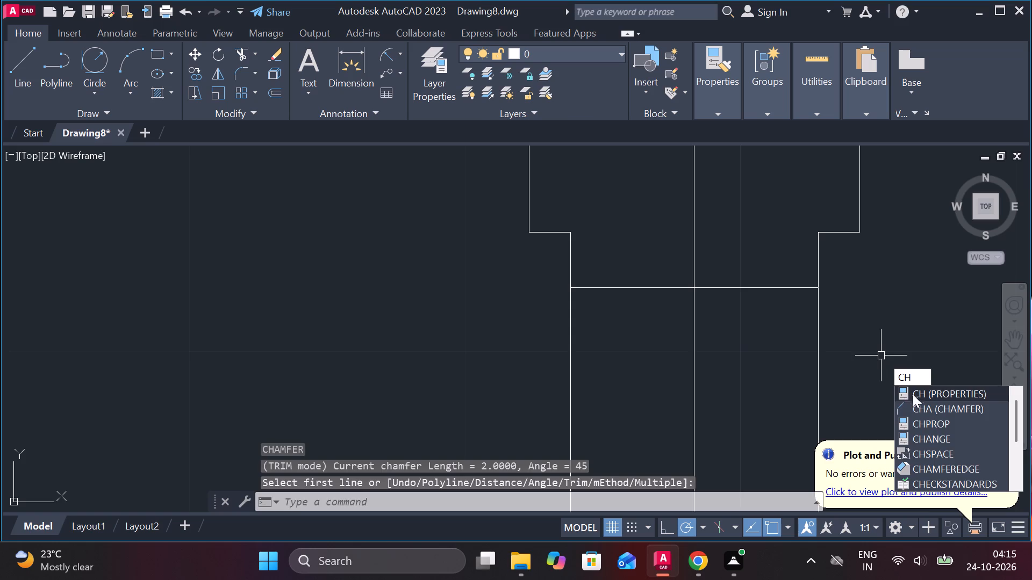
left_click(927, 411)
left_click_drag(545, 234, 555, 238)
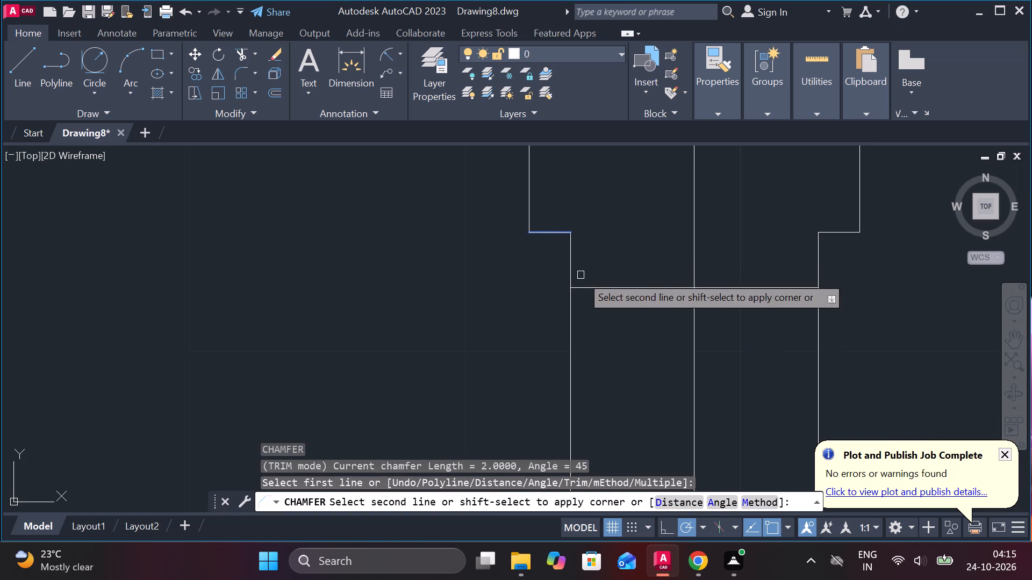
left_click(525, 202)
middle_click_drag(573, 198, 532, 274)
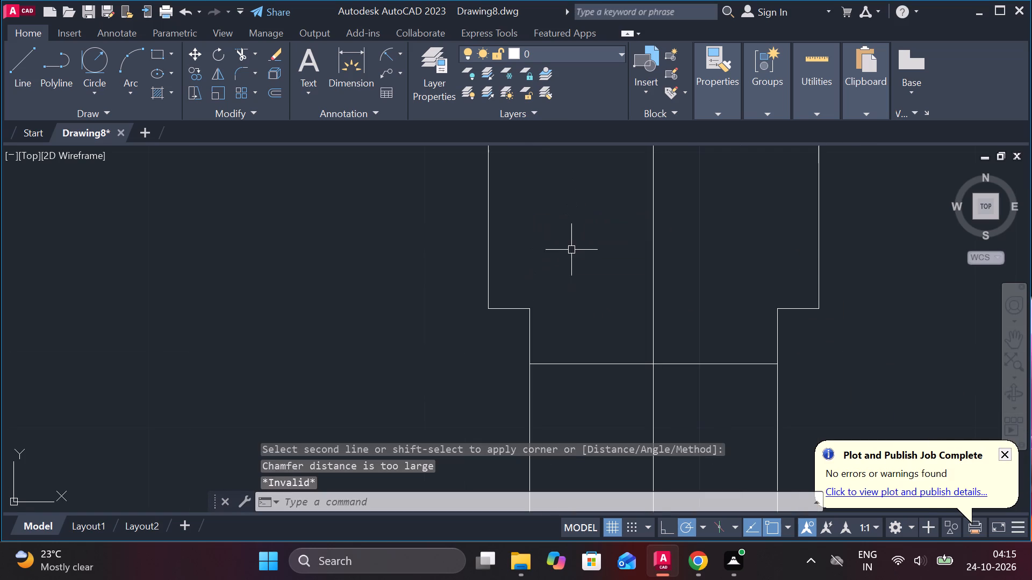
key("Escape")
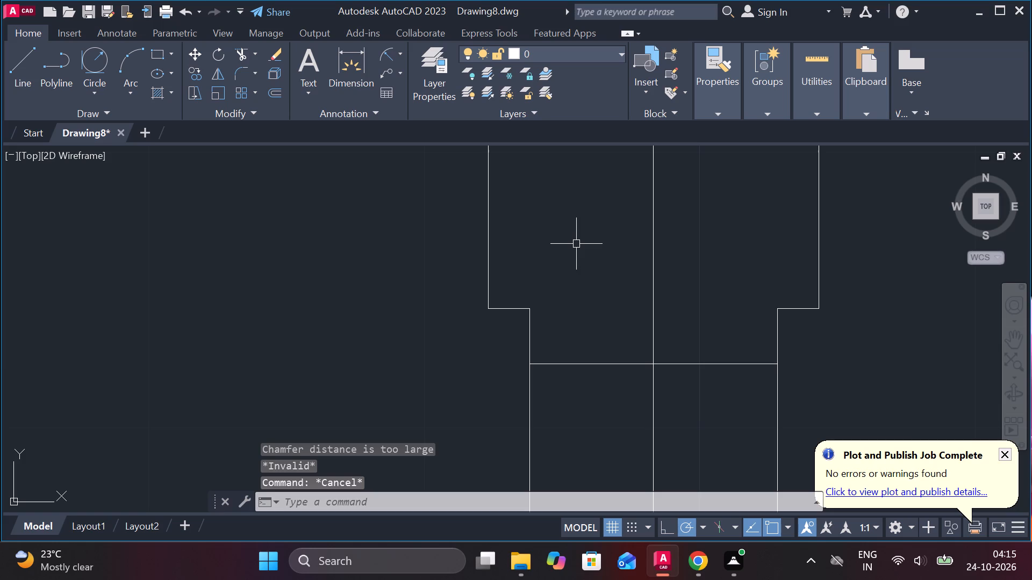
Draw sloping lines from the shank's two bottom corners to the matching ends of the offset line below.
scroll(577, 244, "down", 3)
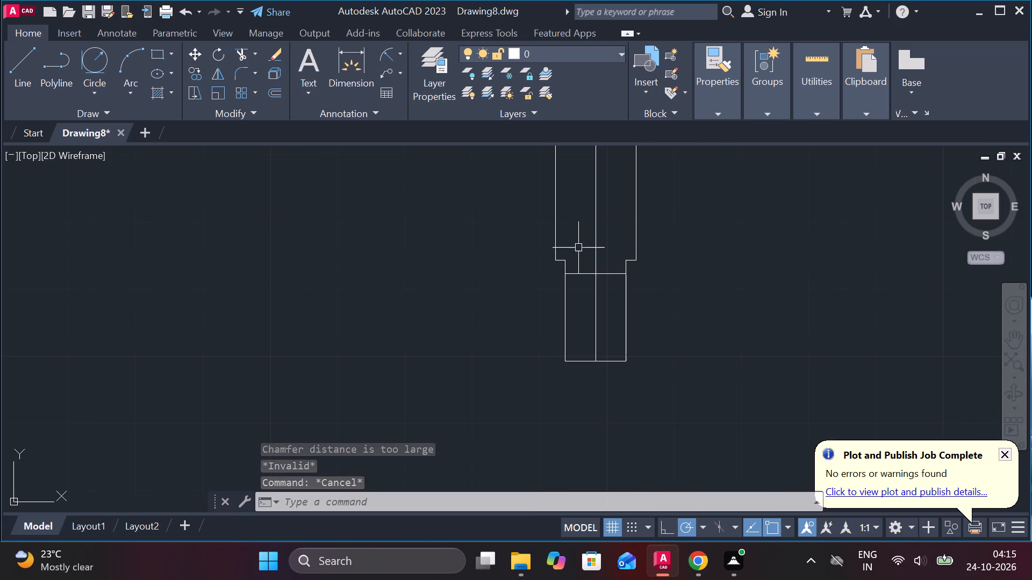
scroll(588, 267, "up", 3)
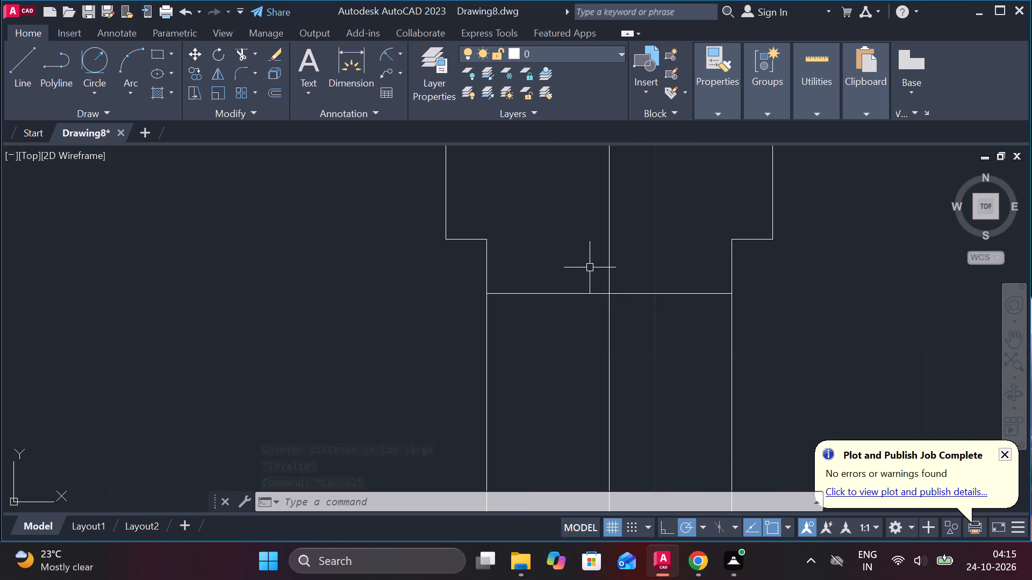
key("l")
key("Return")
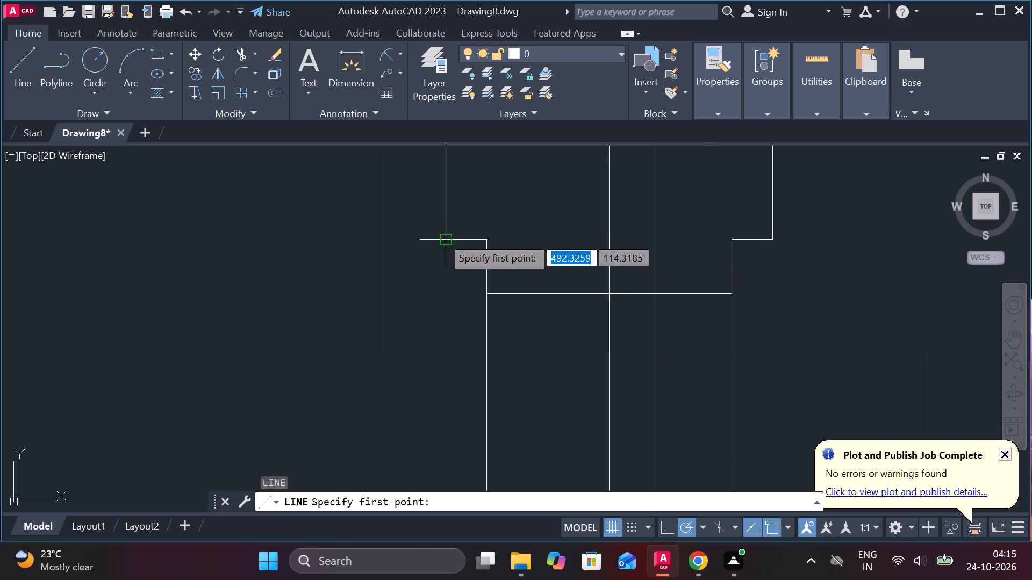
left_click(443, 236)
left_click(490, 292)
key("Escape")
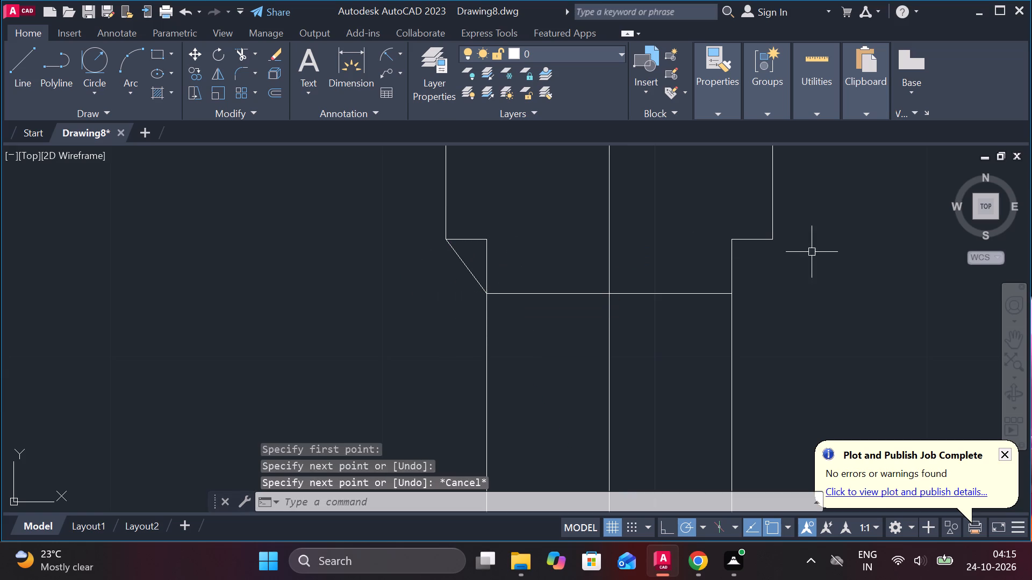
key("space")
left_click(768, 241)
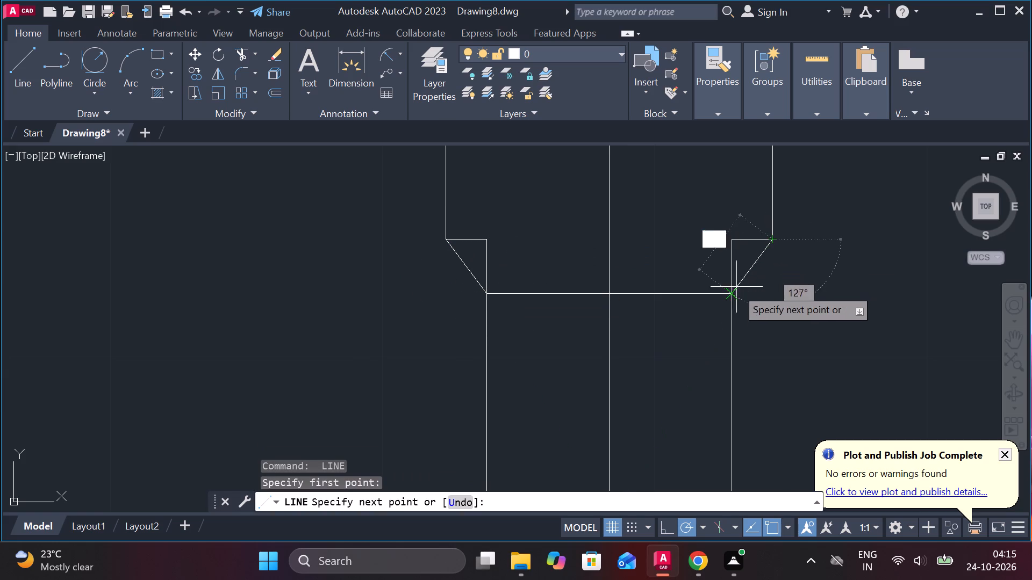
left_click(733, 289)
key("Escape")
Extend the shank's bottom edge segments across the middle to close the full shank width.
type("EC")
key("BackSpace")
type("X")
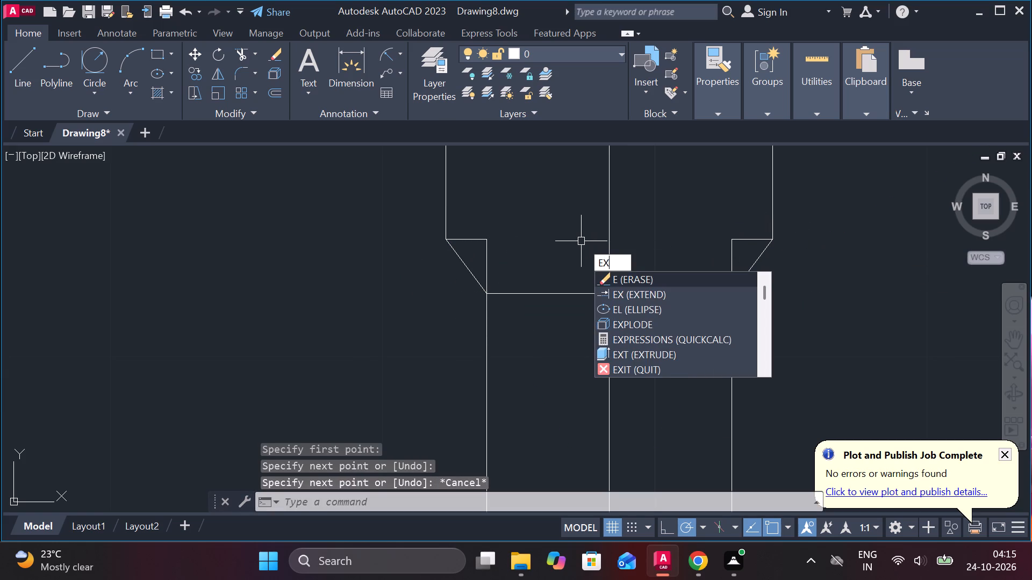
key("space")
left_click(473, 240)
left_click(572, 238)
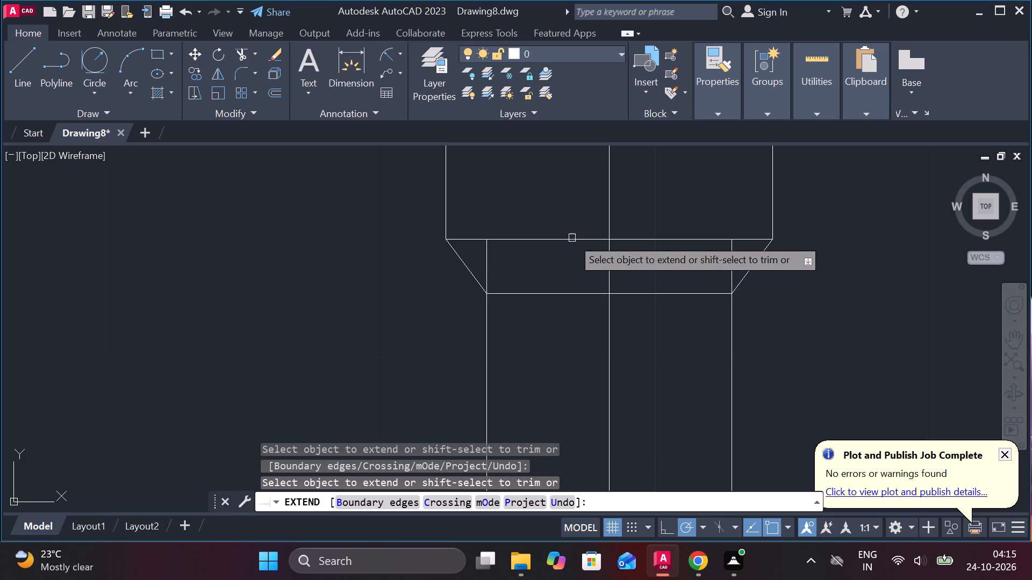
key("Escape")
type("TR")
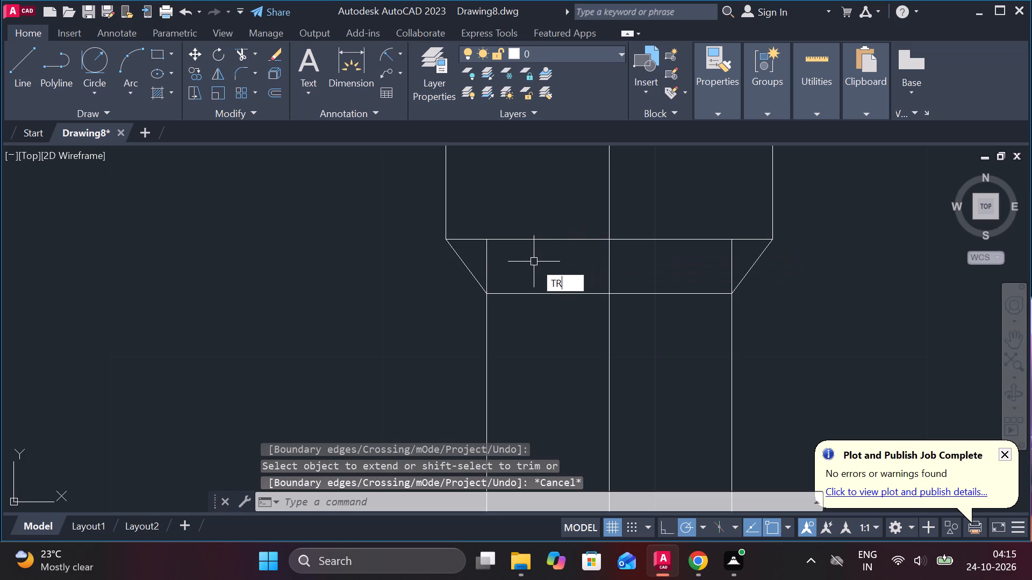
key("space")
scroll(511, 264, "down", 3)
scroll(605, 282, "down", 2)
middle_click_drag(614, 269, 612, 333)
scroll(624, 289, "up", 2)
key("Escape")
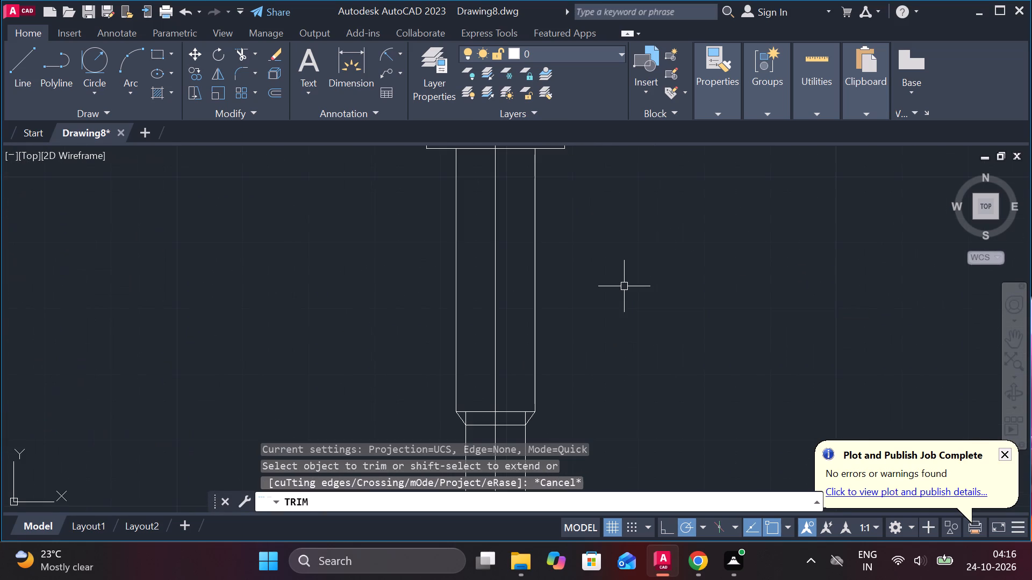
Extend both sides of the narrow end up through the shank to the underside of the head.
type("EX")
key("space")
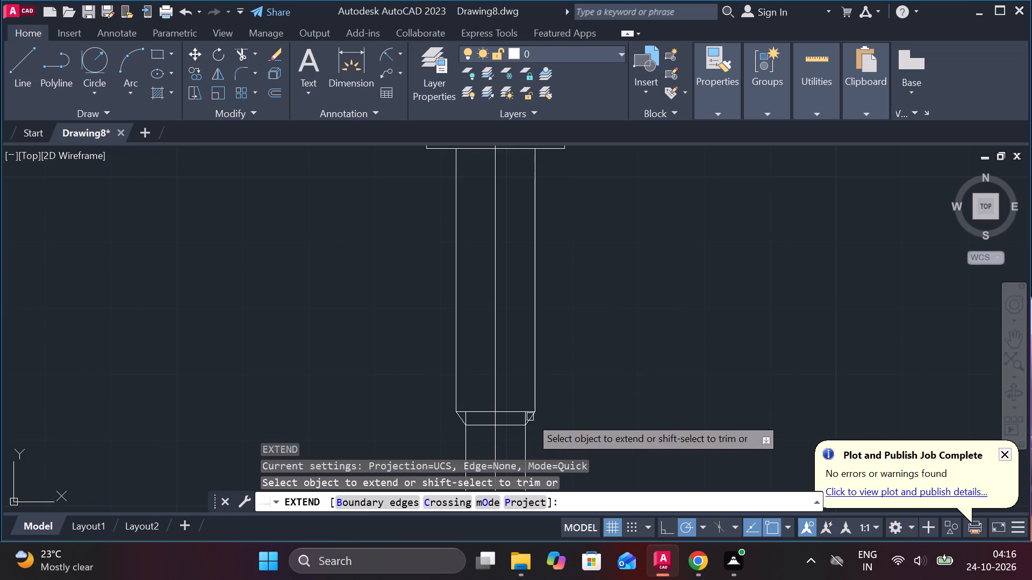
left_click(525, 414)
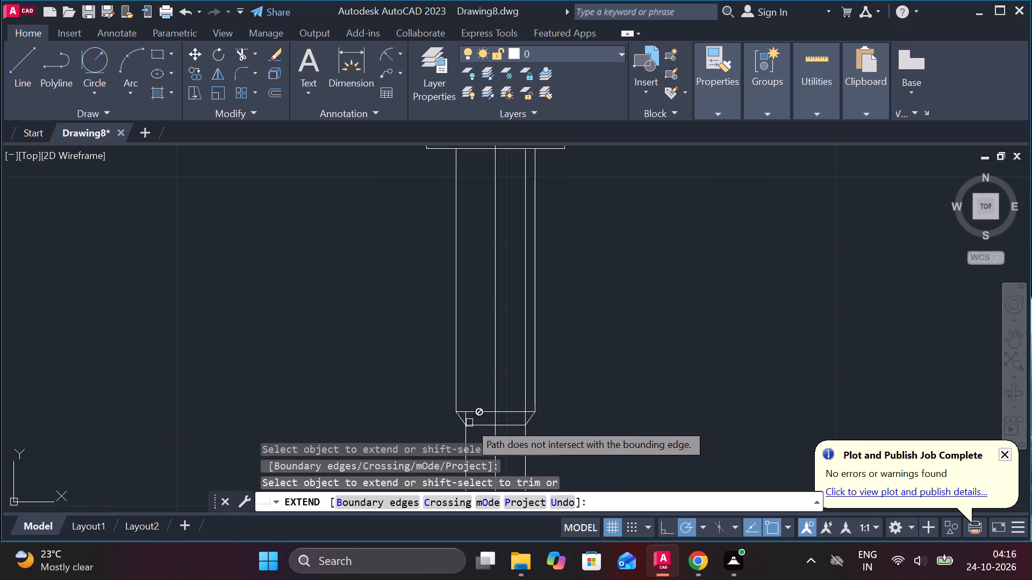
left_click(466, 415)
scroll(570, 327, "down", 1)
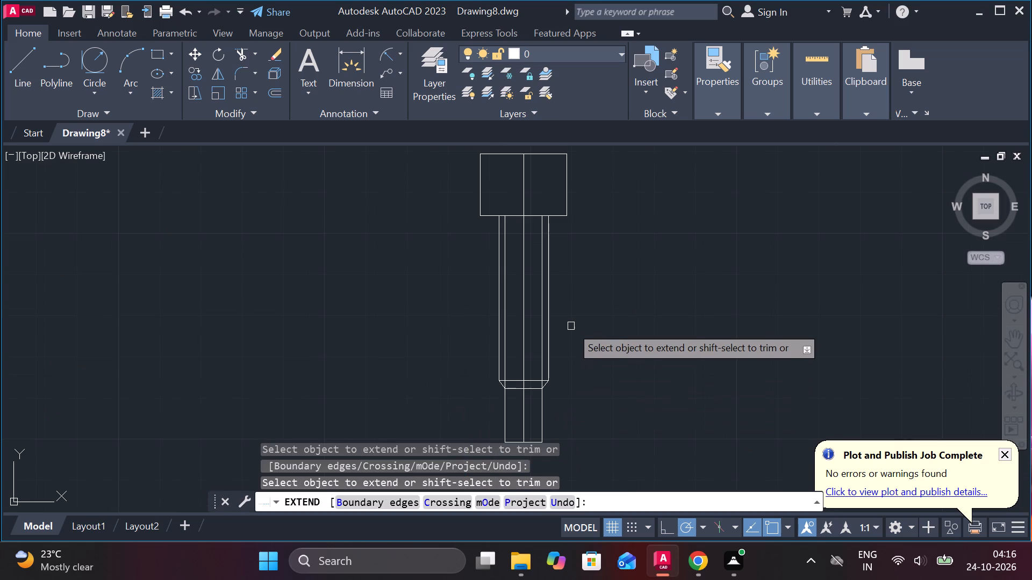
middle_click_drag(571, 326, 583, 277)
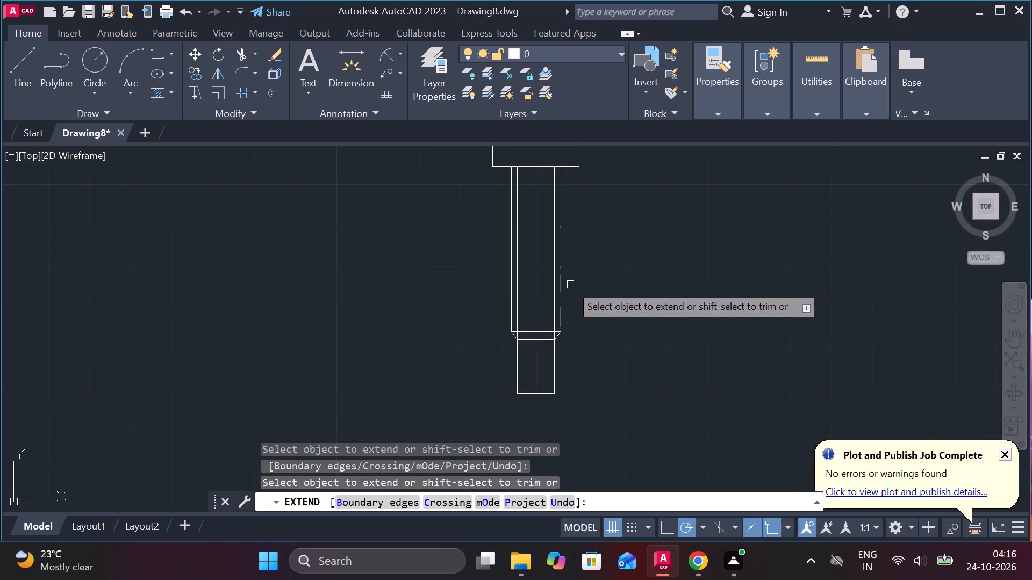
scroll(572, 315, "up", 1)
middle_click_drag(572, 315, 588, 275)
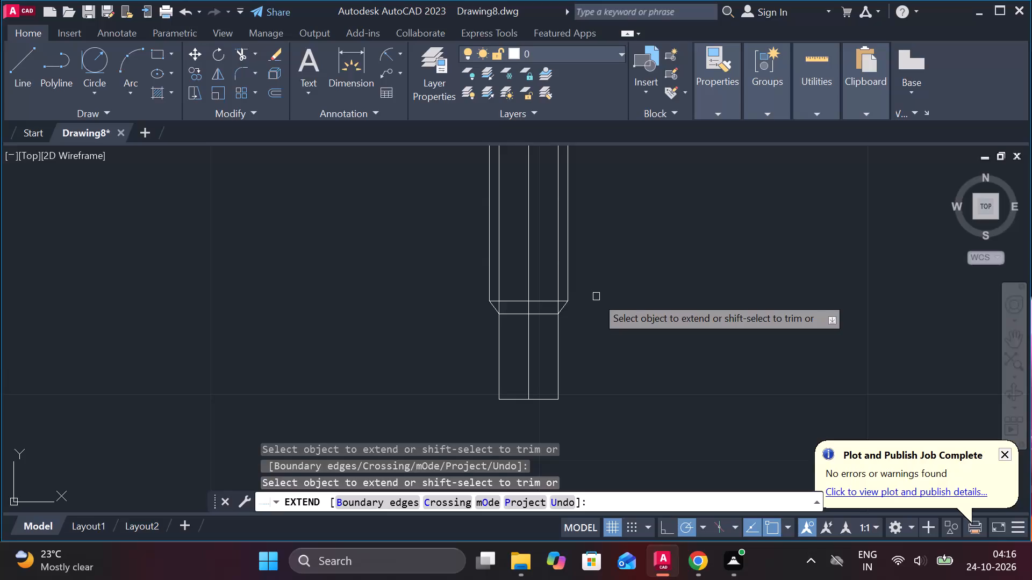
key("Escape")
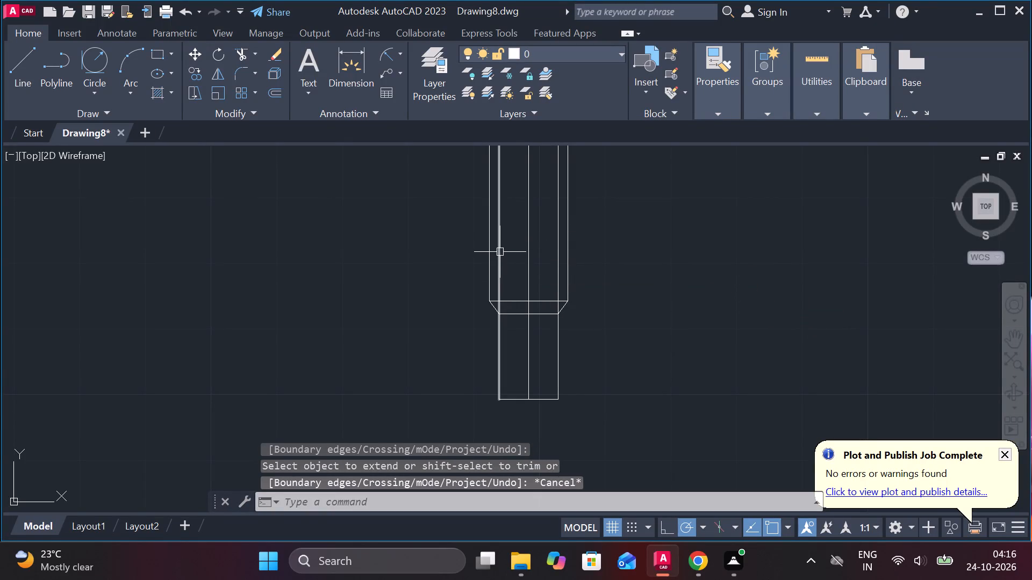
left_click(500, 252)
key("Escape")
Trim the two vertical segments inside the tapered section, between the shank's bottom edge and the narrow end.
scroll(508, 288, "up", 2)
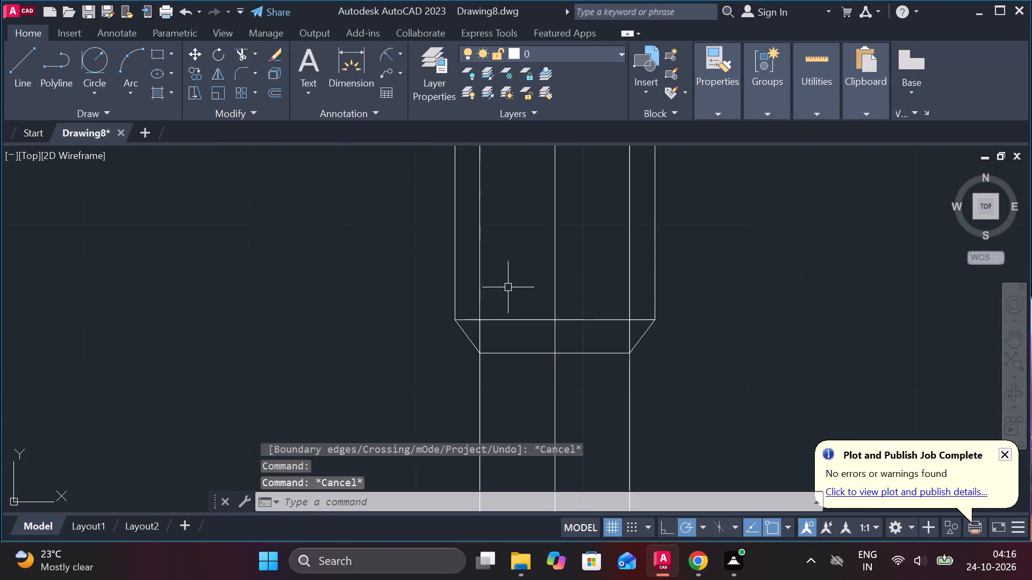
type("TR")
key("space")
left_click(482, 332)
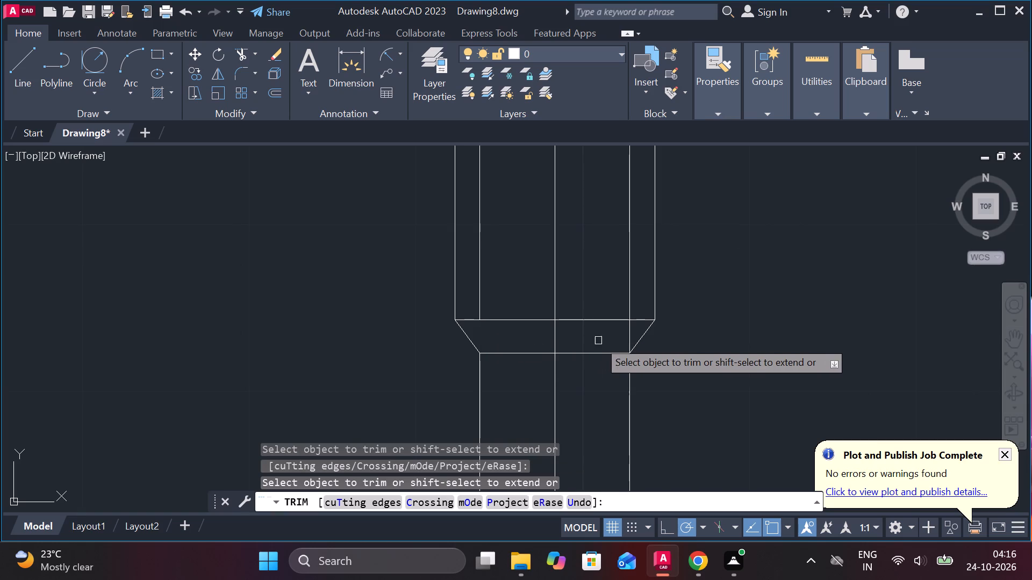
left_click(627, 332)
key("Escape")
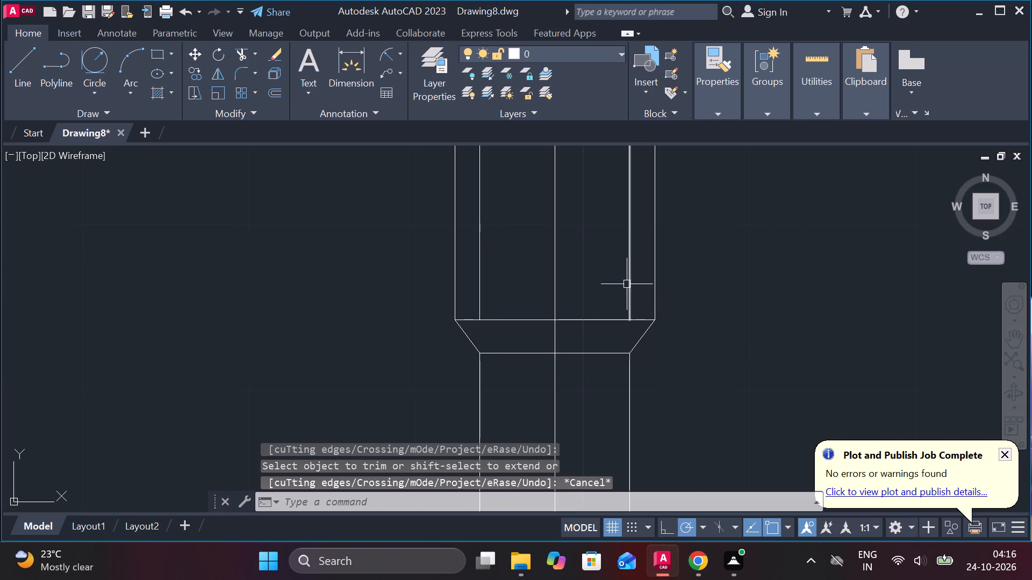
Change the linetype of the two inner vertical lines in the shank to DASHED.
left_click(627, 279)
left_click(475, 274)
left_click(484, 271)
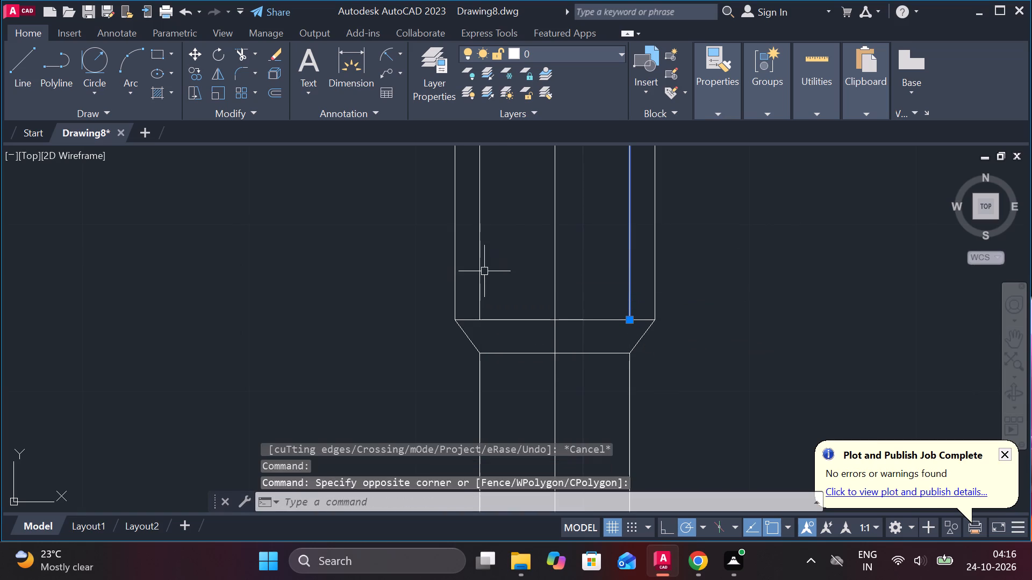
left_click(482, 264)
left_click(716, 113)
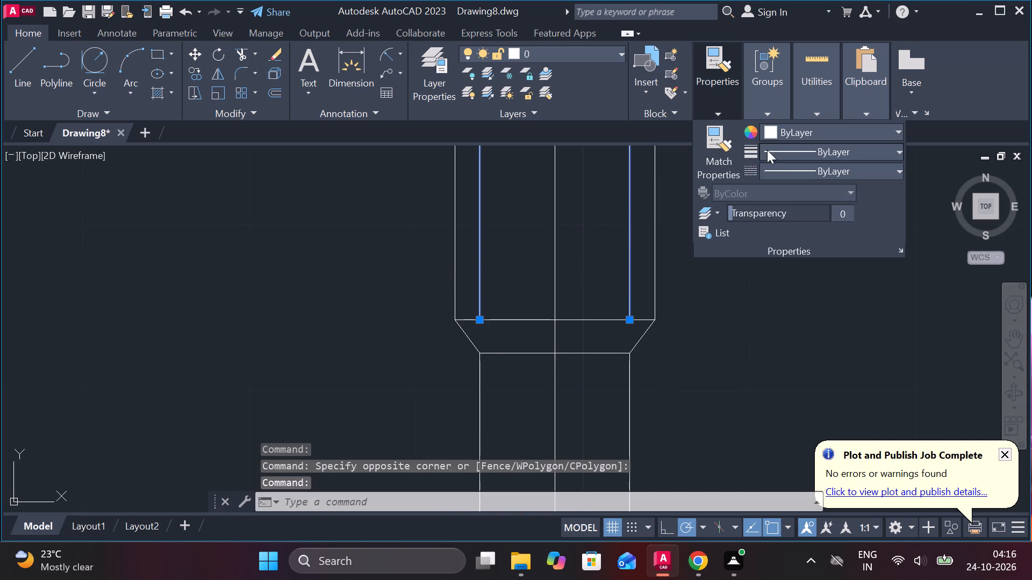
left_click(814, 166)
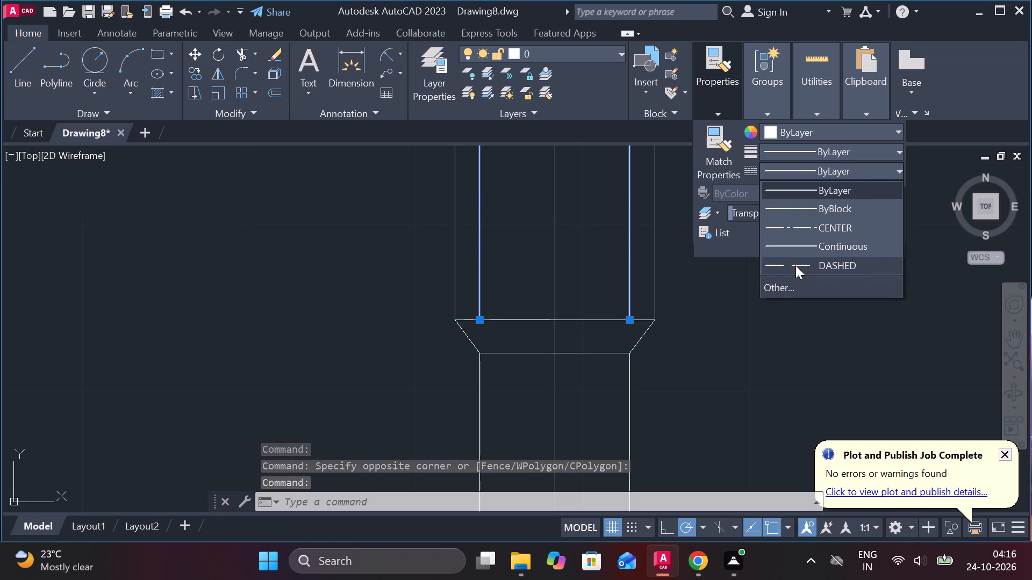
left_click(795, 267)
key("Escape")
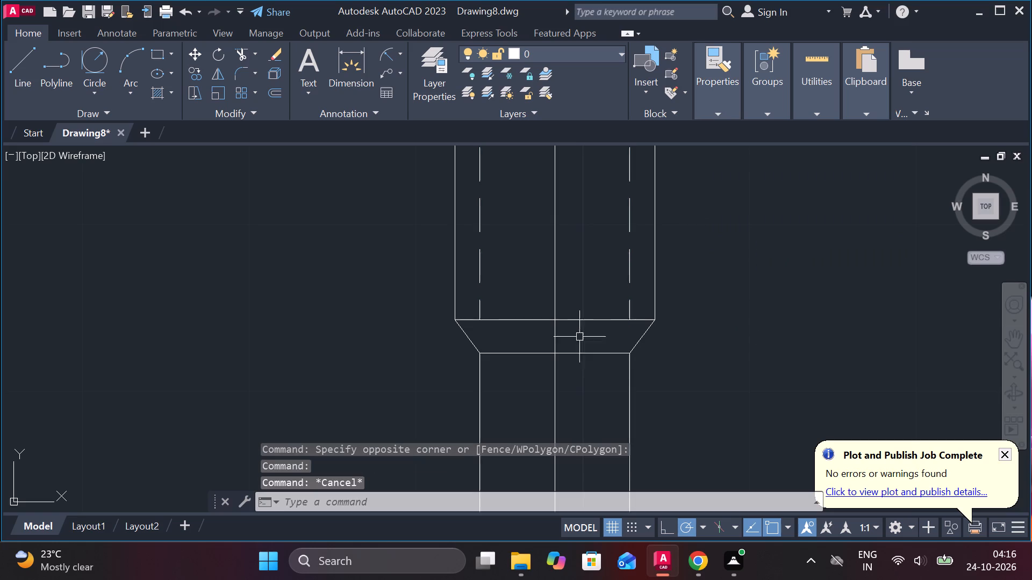
Extend the two dashed hidden lines in the shank down through the tapered section to its lower edge.
type("EX")
key("space")
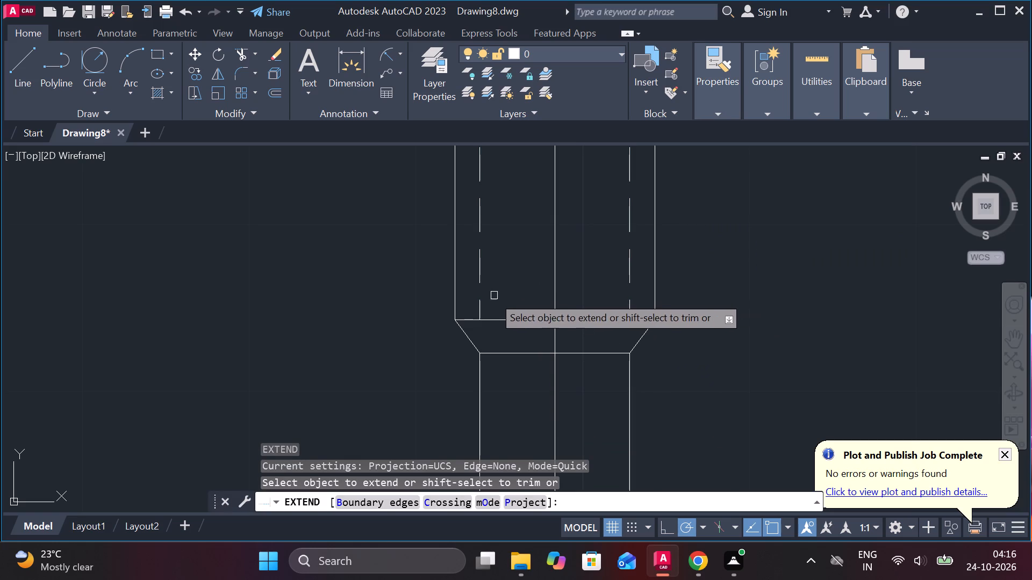
left_click(481, 301)
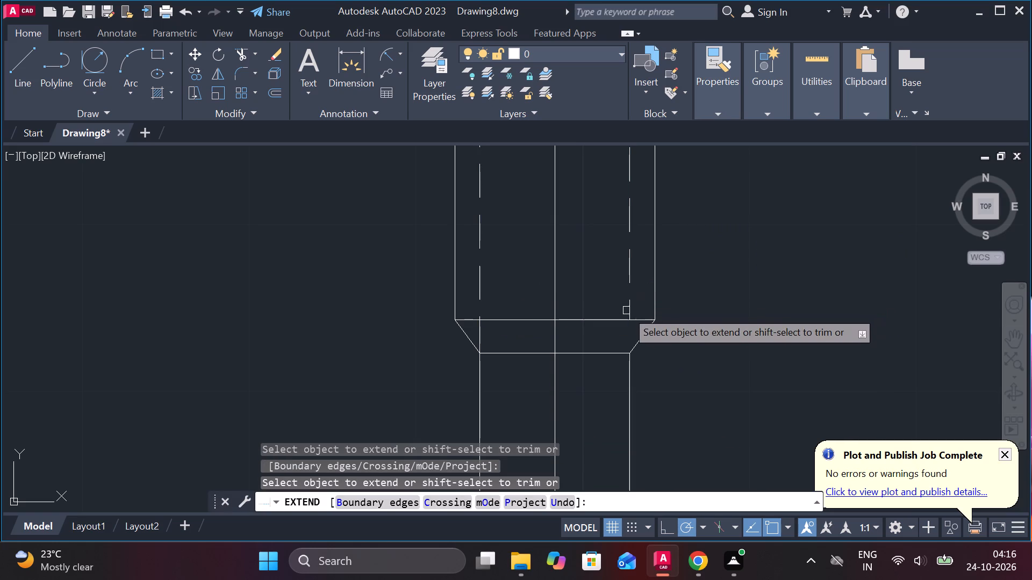
left_click(628, 309)
scroll(692, 293, "down", 5)
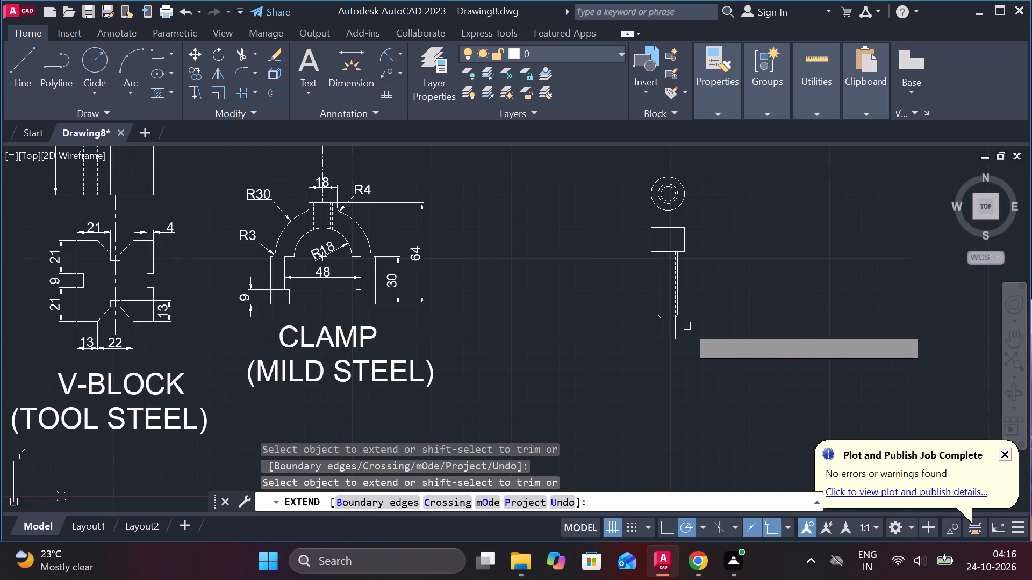
scroll(709, 272, "up", 1)
middle_click_drag(694, 272, 625, 349)
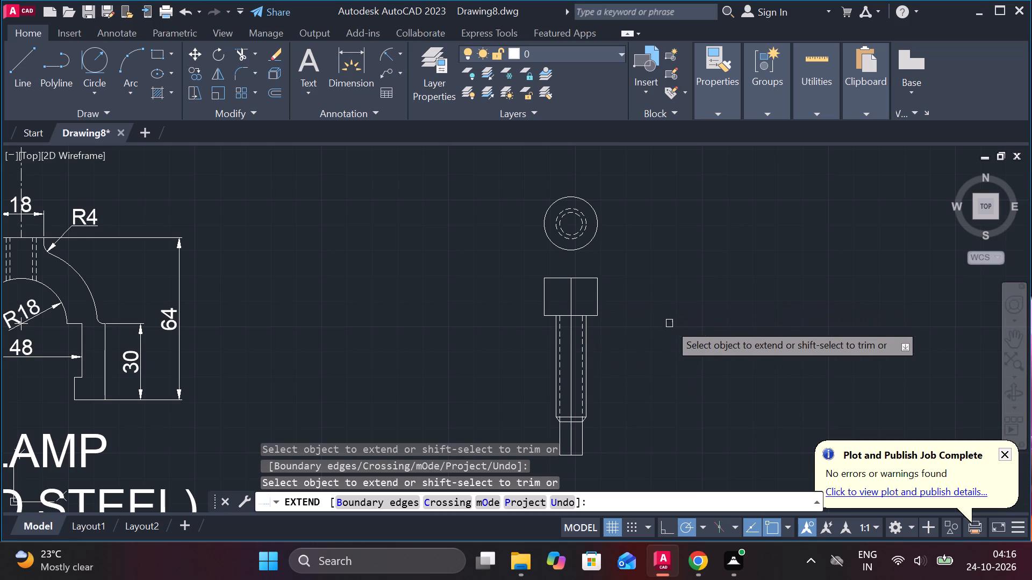
key("Escape")
Trim the part of the vertical centre line that lies inside the head rectangle of the front view.
middle_click_drag(671, 335, 679, 307)
scroll(562, 262, "up", 2)
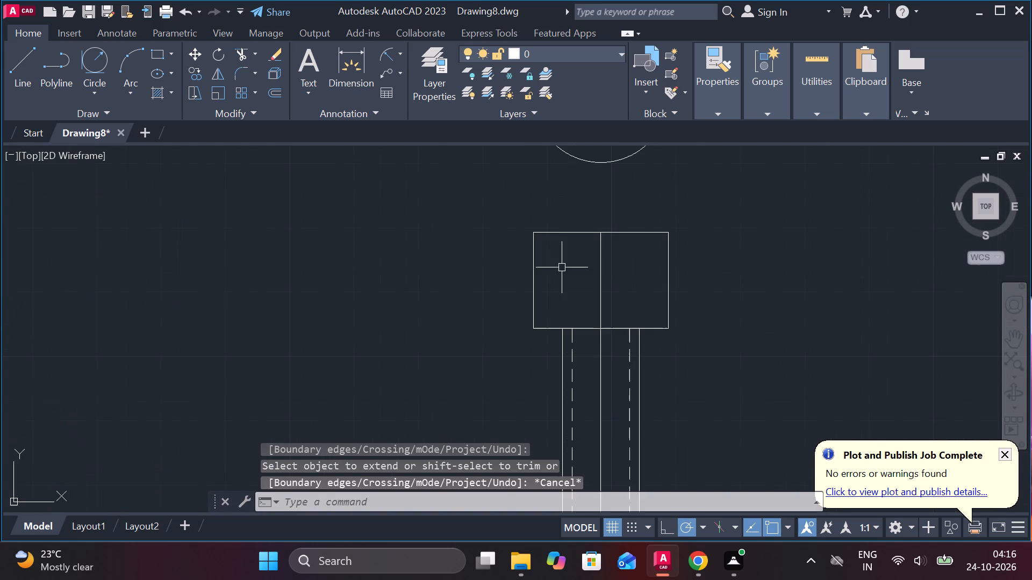
left_click(599, 260)
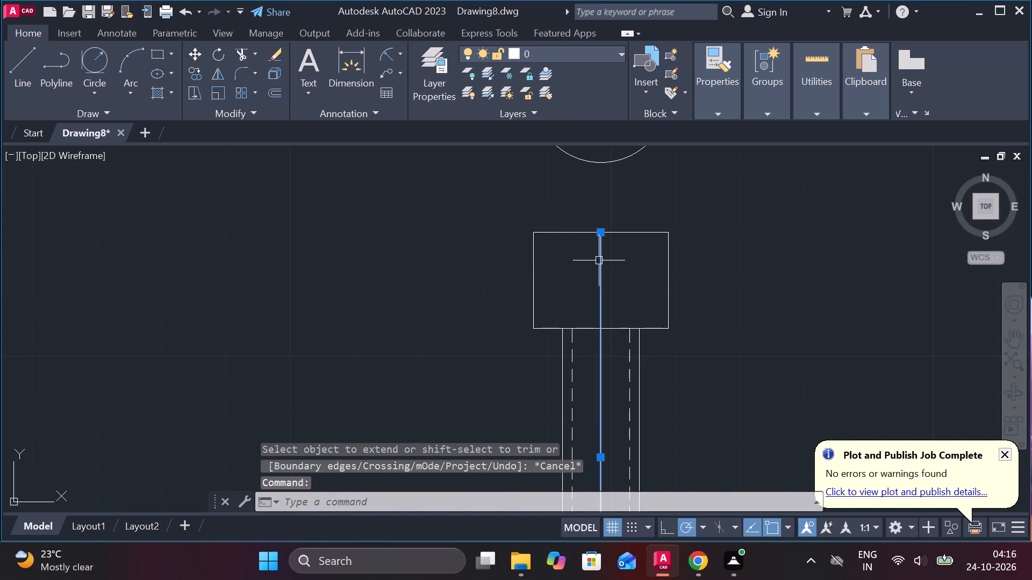
key("Escape")
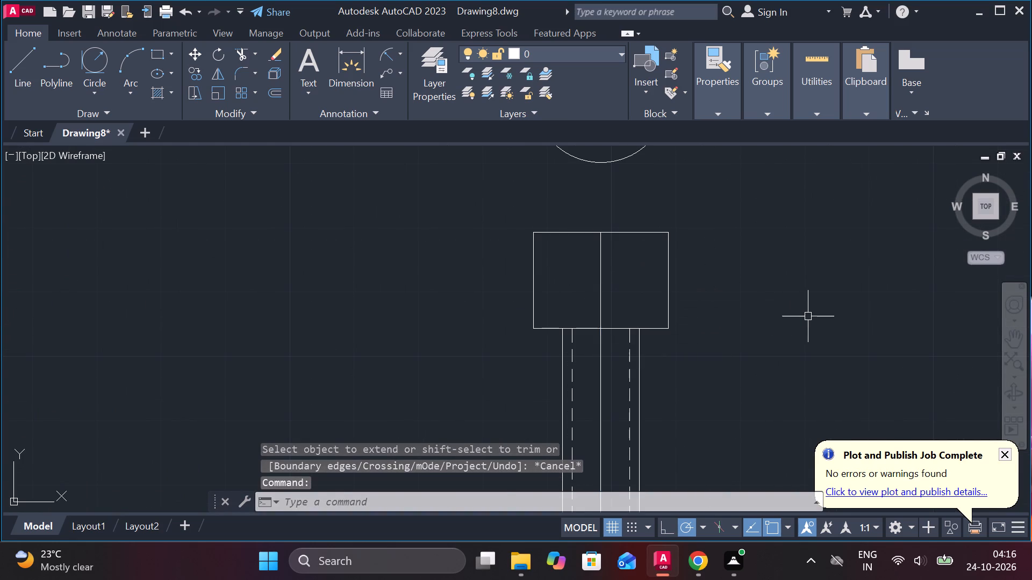
type("TR")
key("space")
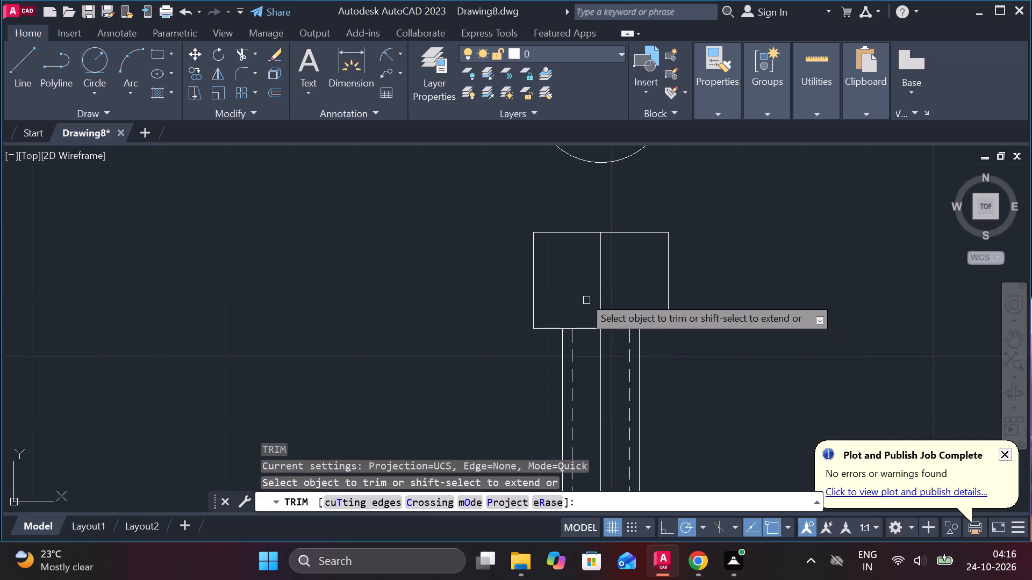
left_click(598, 264)
key("Escape")
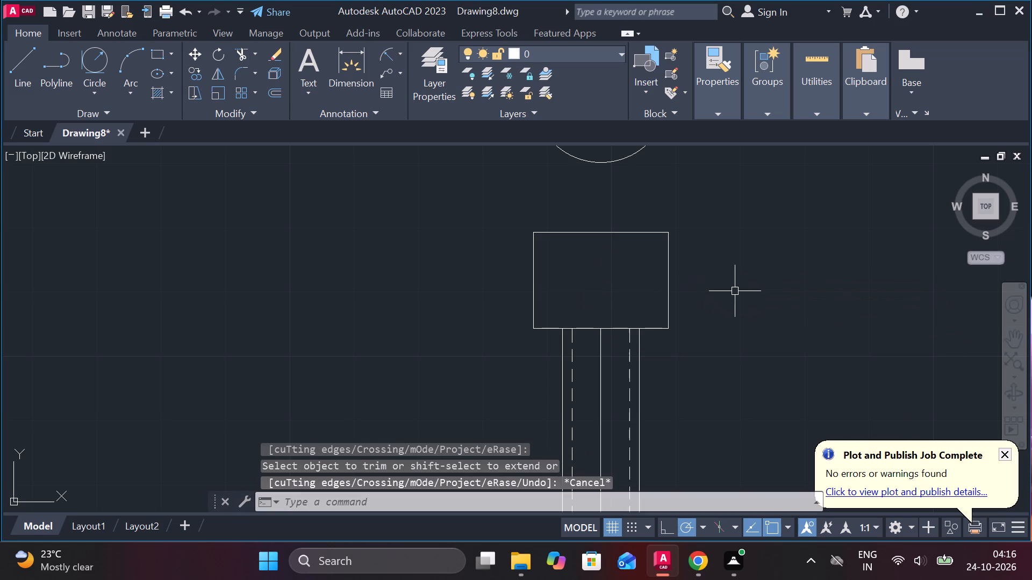
Hatch the head rectangle of the front view with the ANSI37 pattern.
scroll(733, 294, "down", 2)
left_click(161, 92)
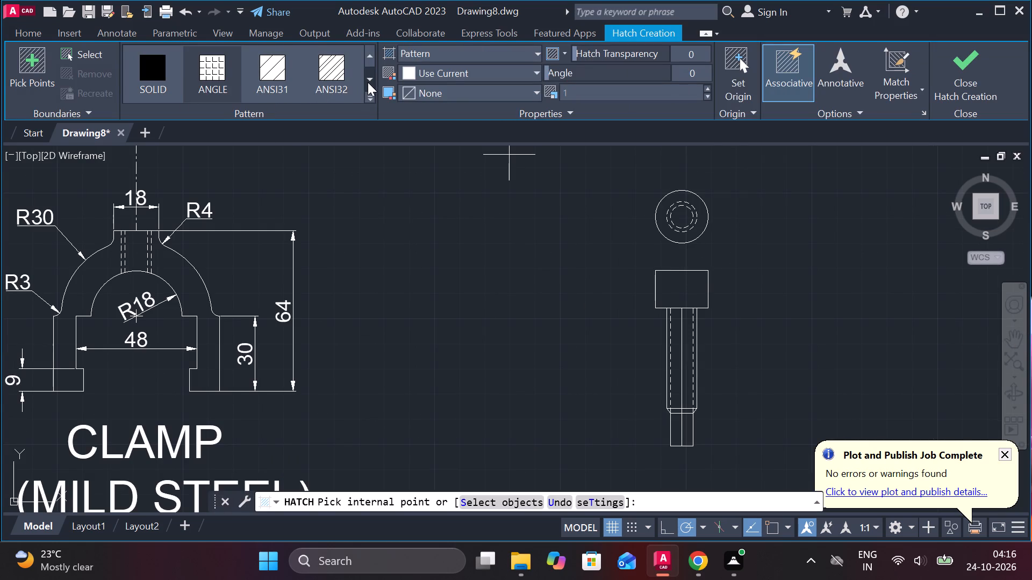
left_click(368, 82)
left_click(373, 80)
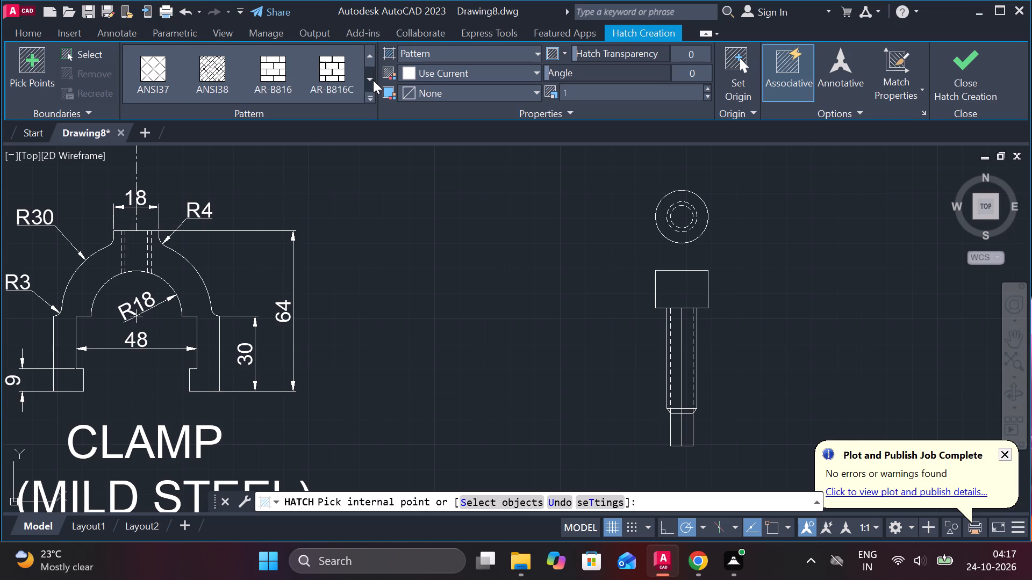
left_click(171, 75)
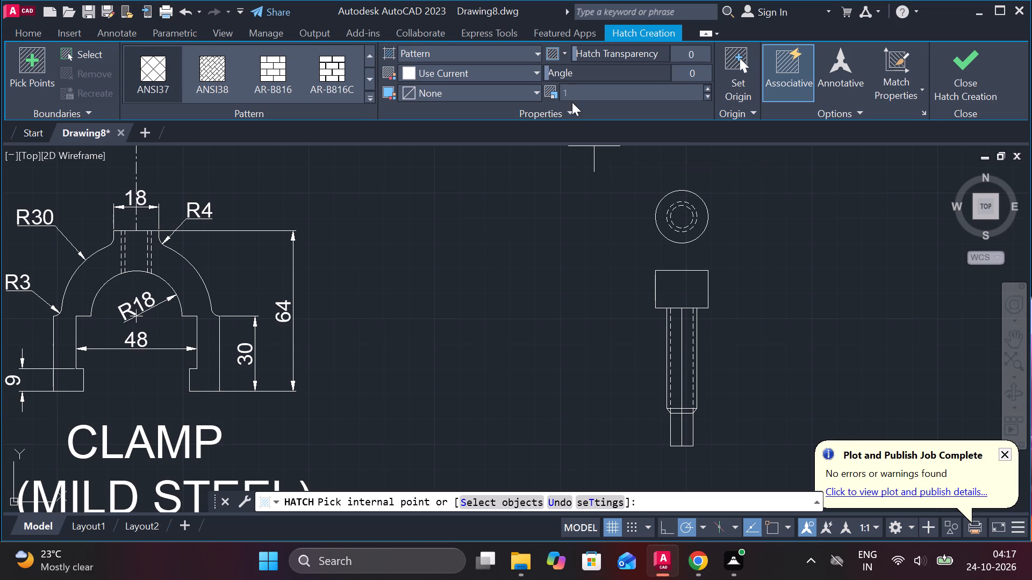
left_click(672, 289)
left_click(981, 101)
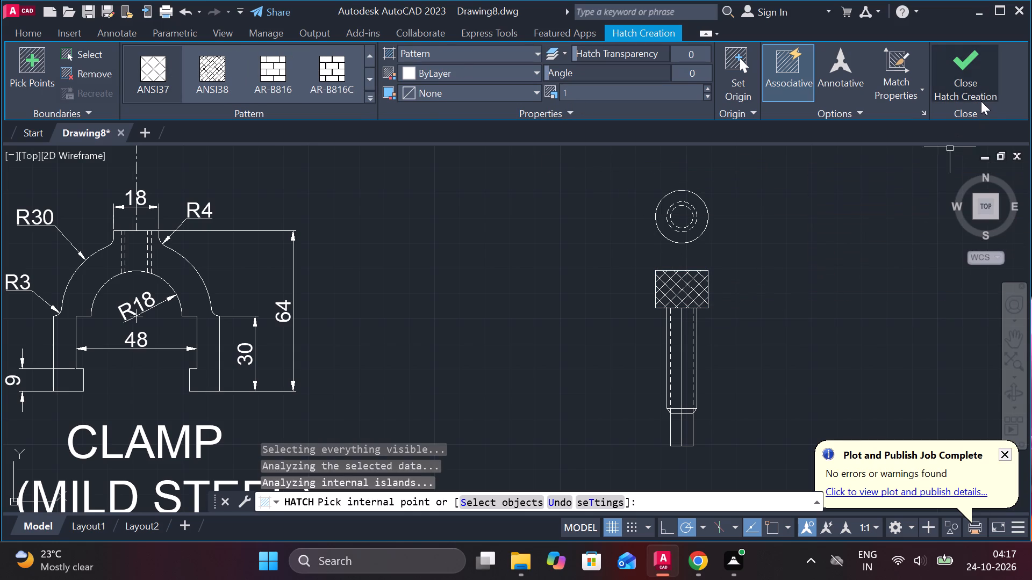
Copy the complete front view of the hatched-head part to the empty space beside the undimensioned clamp outline and V-block.
left_click(605, 256)
middle_click_drag(711, 402, 697, 368)
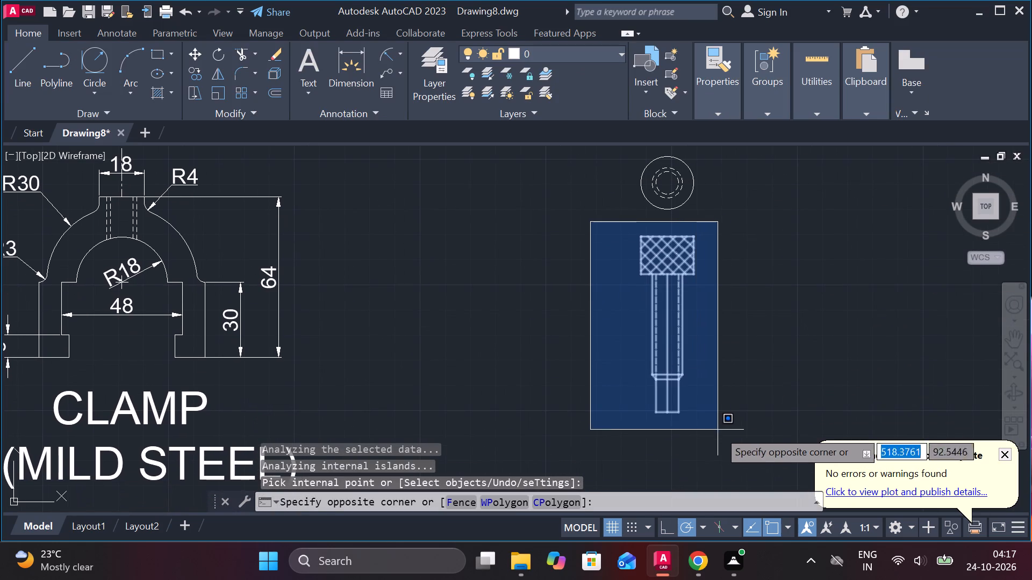
left_click(719, 438)
type("CO")
key("Return")
left_click(748, 397)
scroll(773, 393, "down", 3)
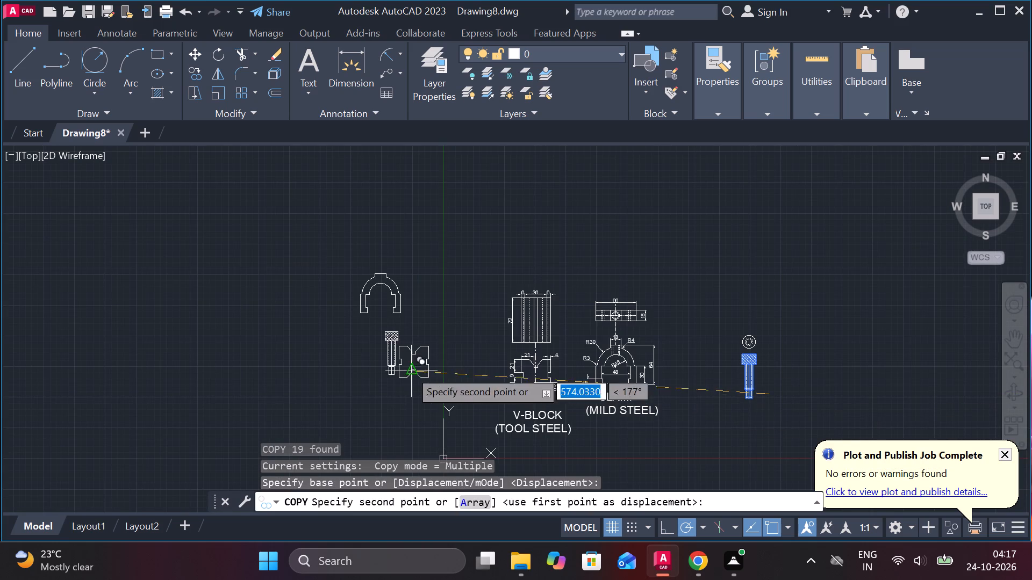
left_click(321, 355)
key("Escape")
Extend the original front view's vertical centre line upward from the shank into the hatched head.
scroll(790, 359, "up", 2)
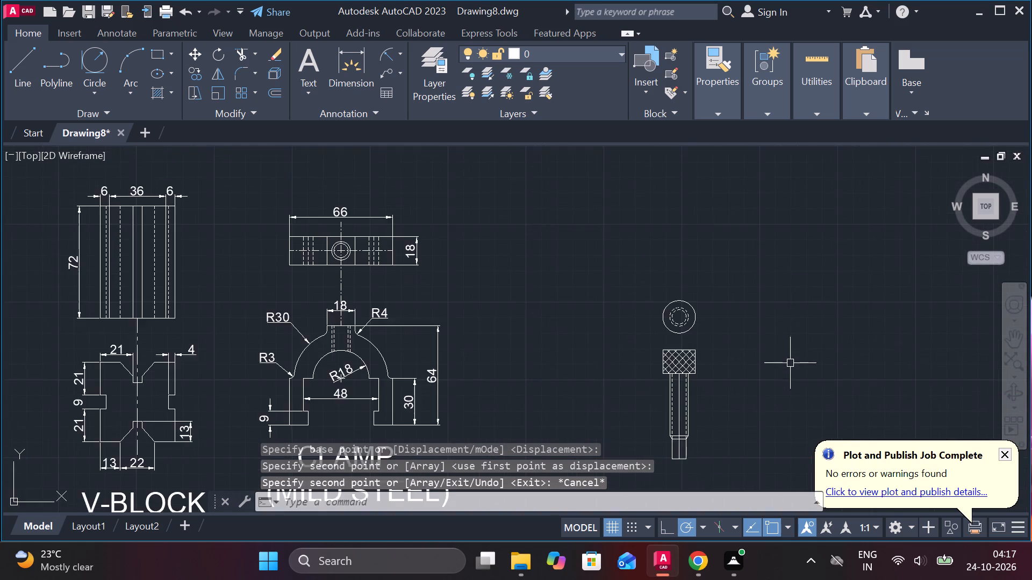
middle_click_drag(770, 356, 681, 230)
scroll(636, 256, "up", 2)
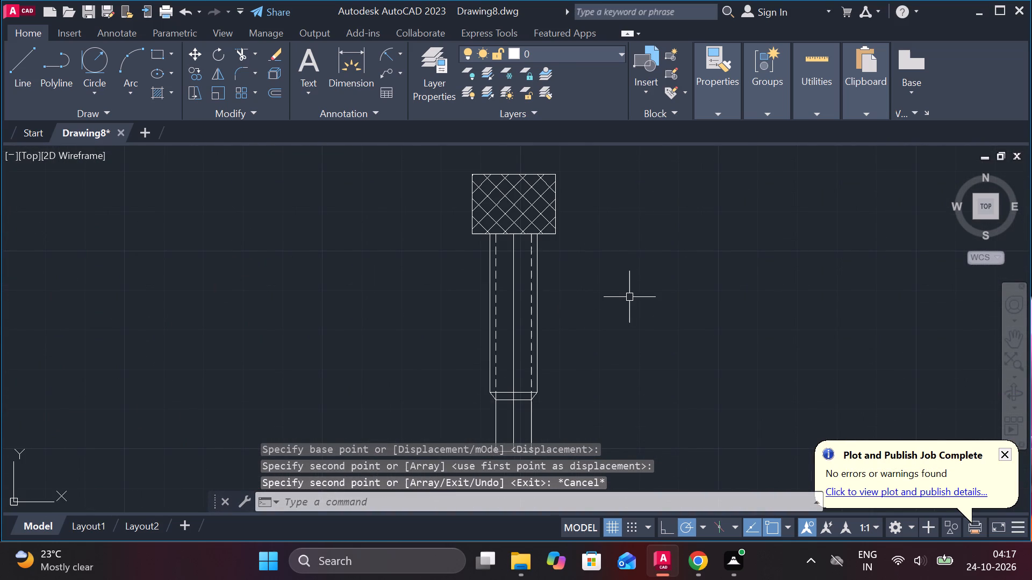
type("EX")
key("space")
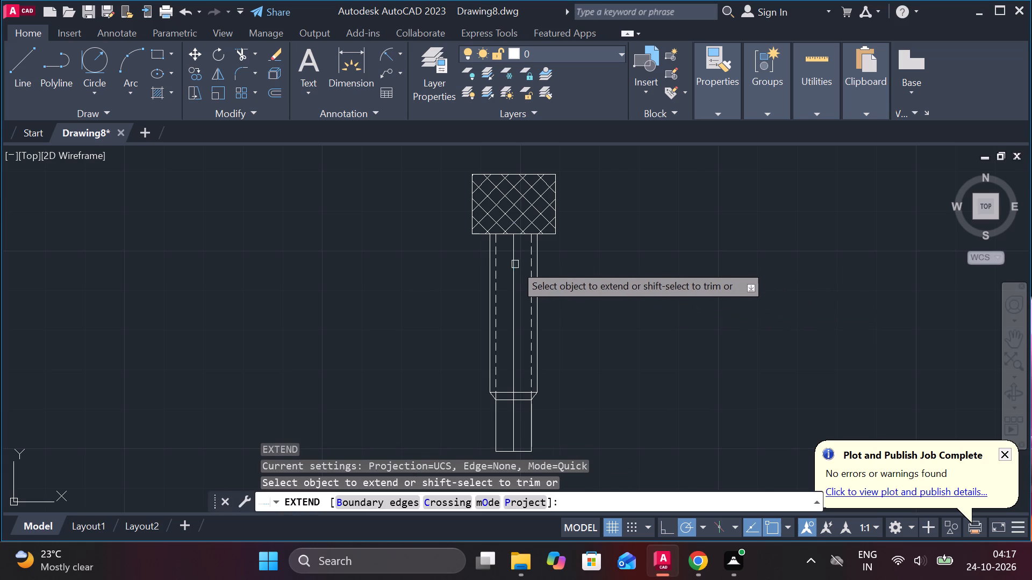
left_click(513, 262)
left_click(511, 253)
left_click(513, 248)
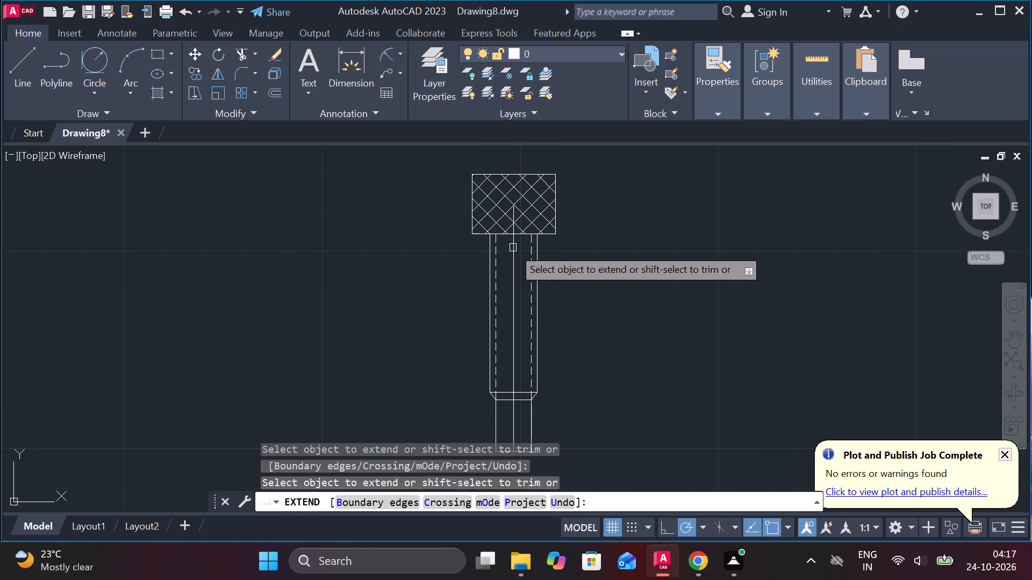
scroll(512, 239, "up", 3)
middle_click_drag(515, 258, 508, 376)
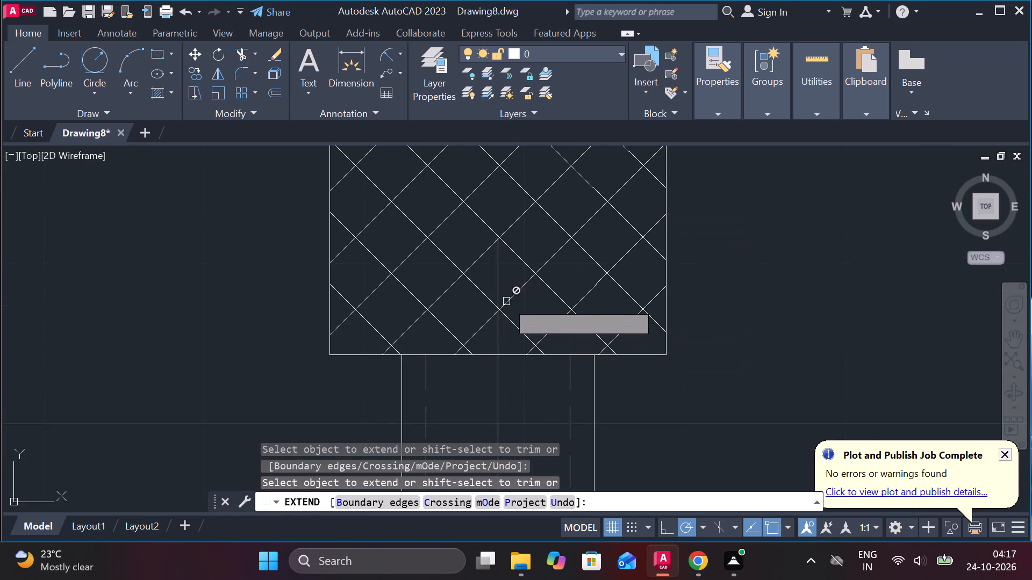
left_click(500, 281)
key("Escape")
Lengthen the vertical centre line upward through the head and the concentric circles to just above the outer circle.
left_click(497, 273)
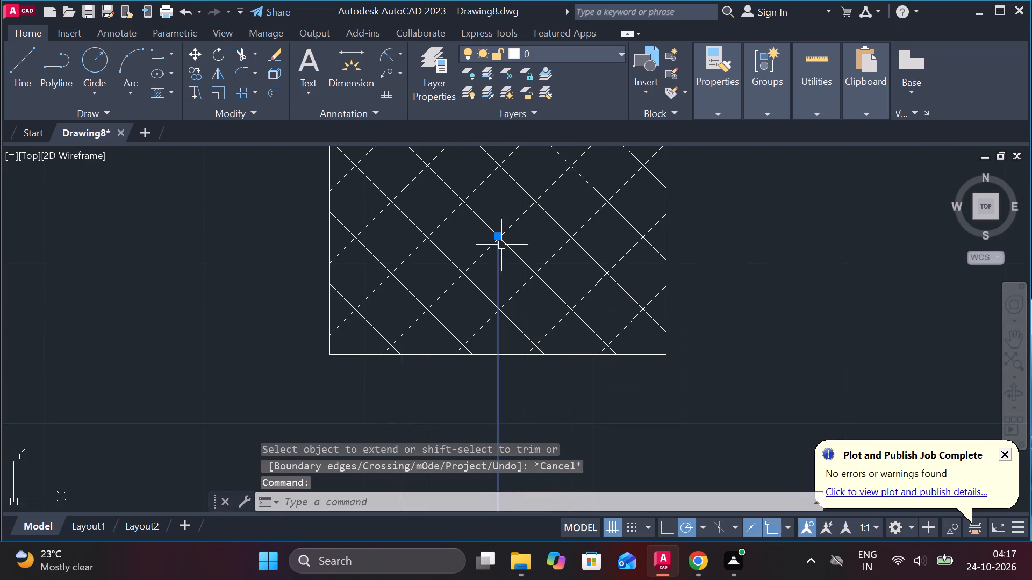
left_click(535, 270)
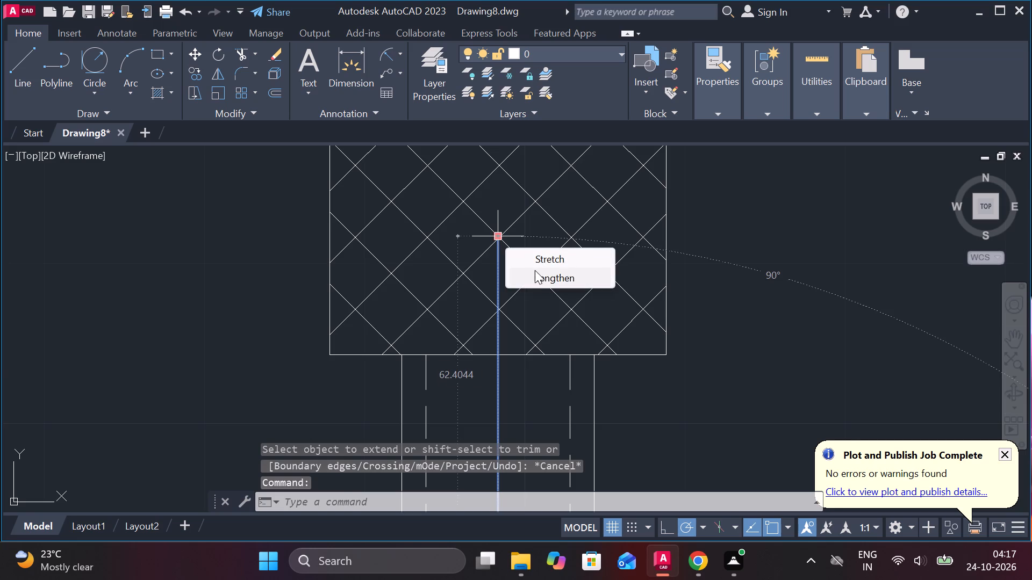
scroll(536, 271, "down", 3)
middle_click_drag(535, 273, 531, 393)
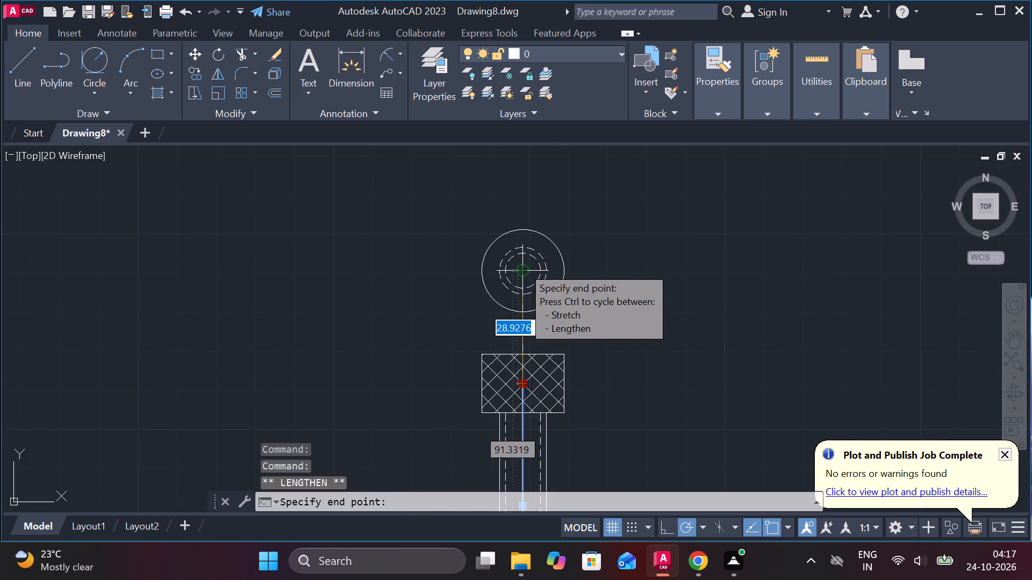
left_click(522, 266)
key("Escape")
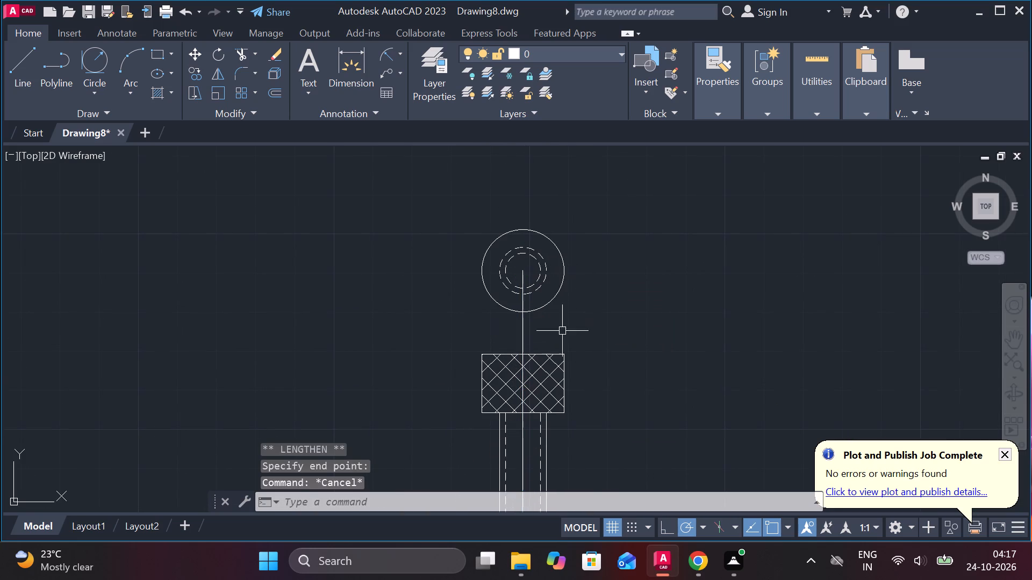
left_click(525, 275)
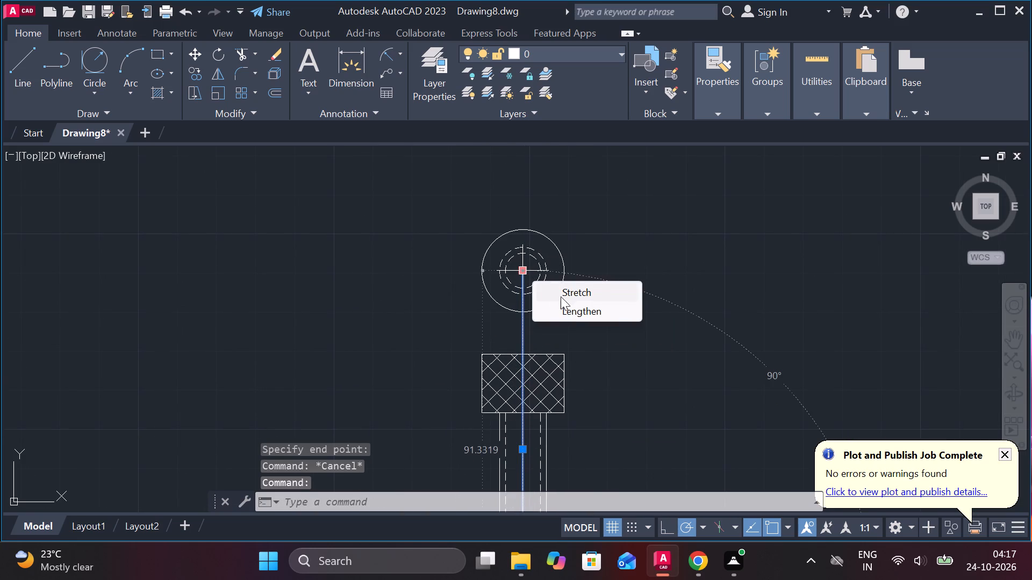
left_click(573, 308)
left_click(555, 210)
key("Escape")
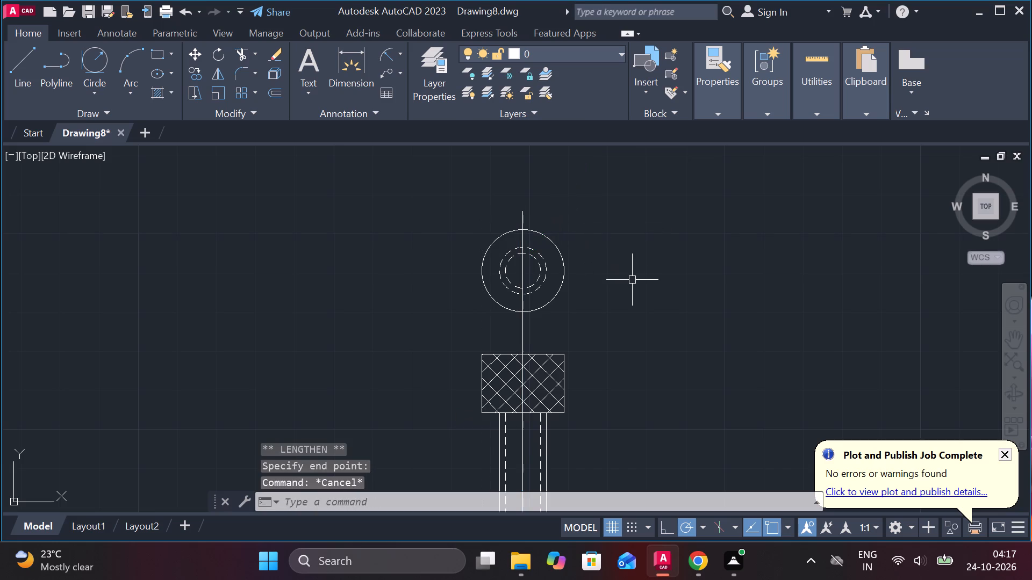
Draw a horizontal line through the centre of the concentric circles, overhanging the outer circle on both sides.
key("l")
key("Return")
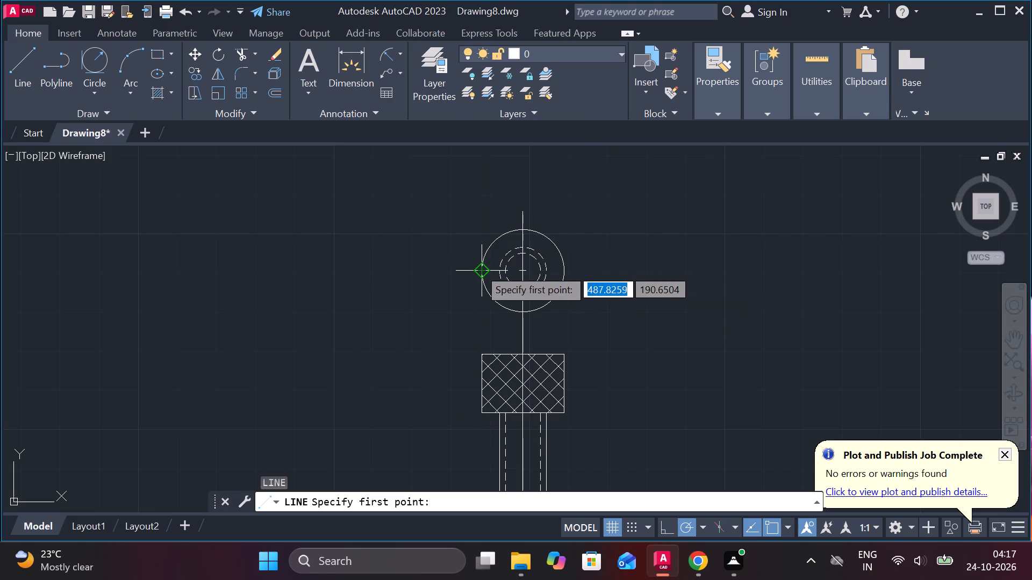
left_click(460, 270)
left_click(583, 270)
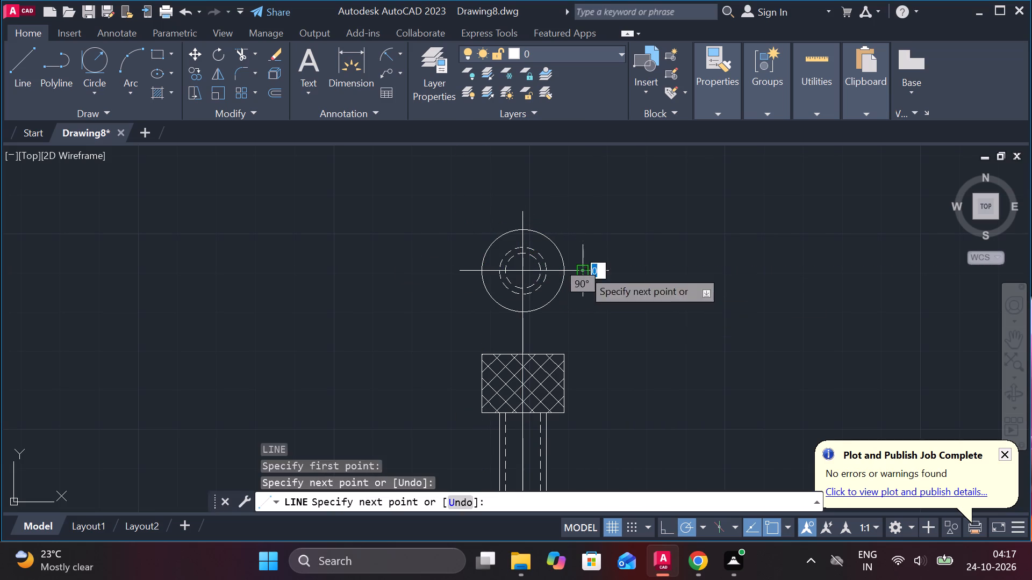
key("Escape")
Change the linetype of the vertical and horizontal centre lines to CENTER.
scroll(653, 332, "down", 2)
middle_click_drag(665, 338, 639, 265)
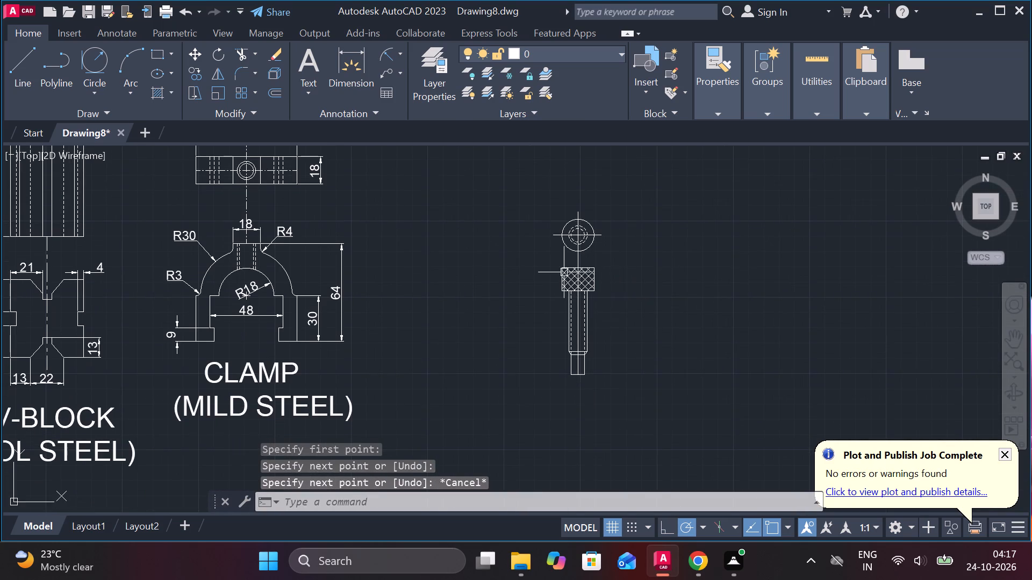
scroll(558, 248, "up", 3)
left_click(622, 291)
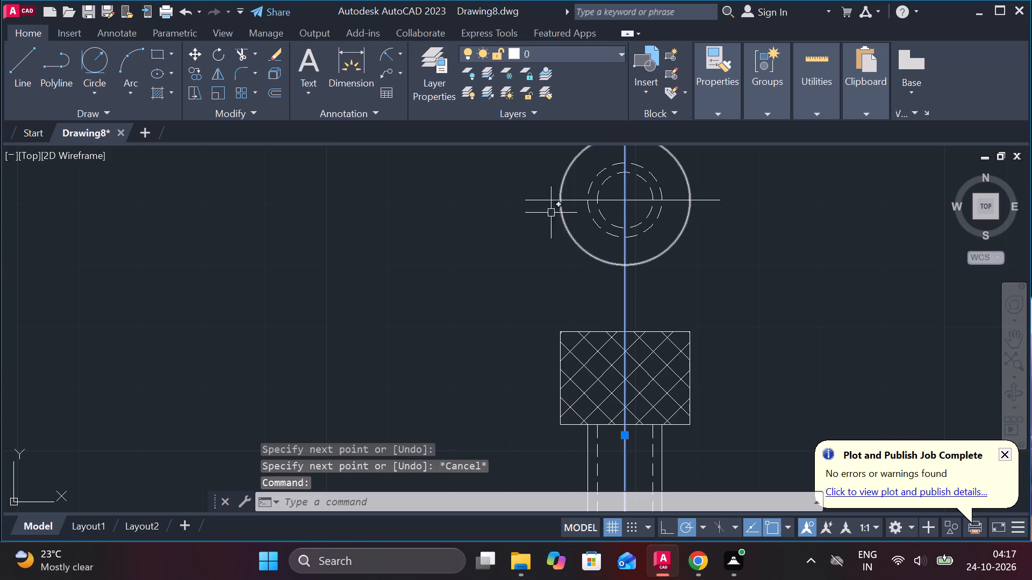
left_click(537, 201)
left_click(718, 117)
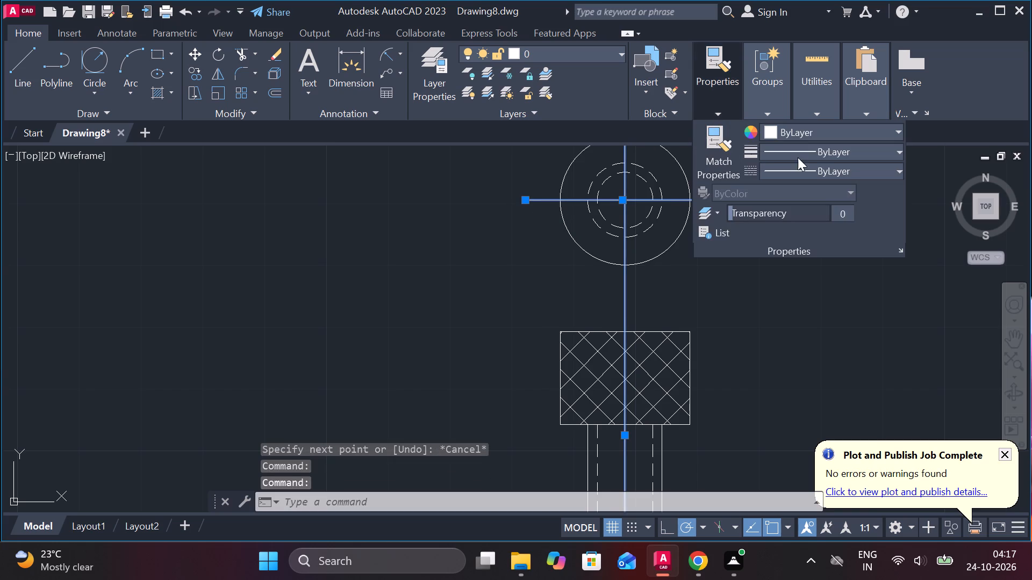
double_click(812, 169)
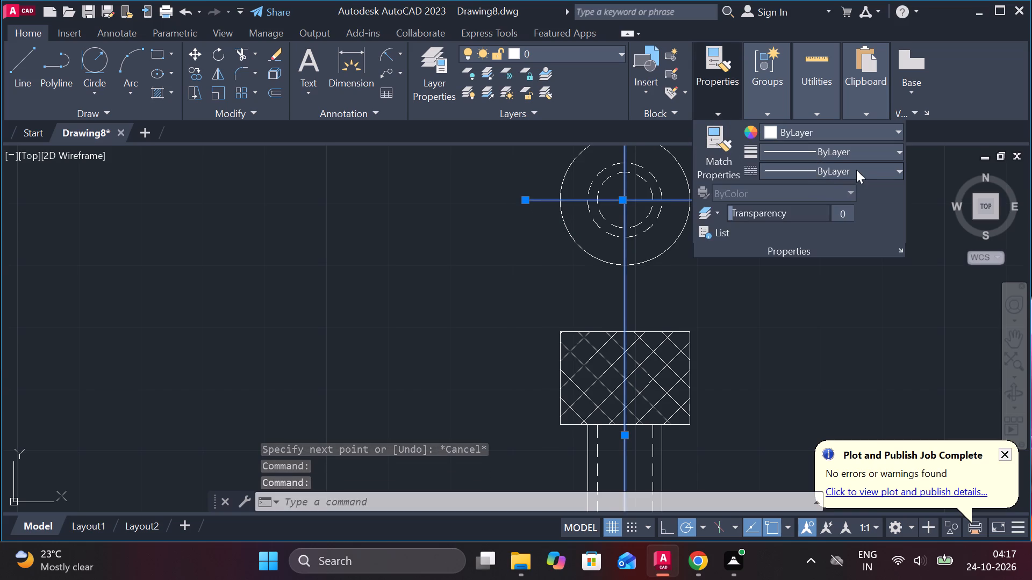
left_click(857, 170)
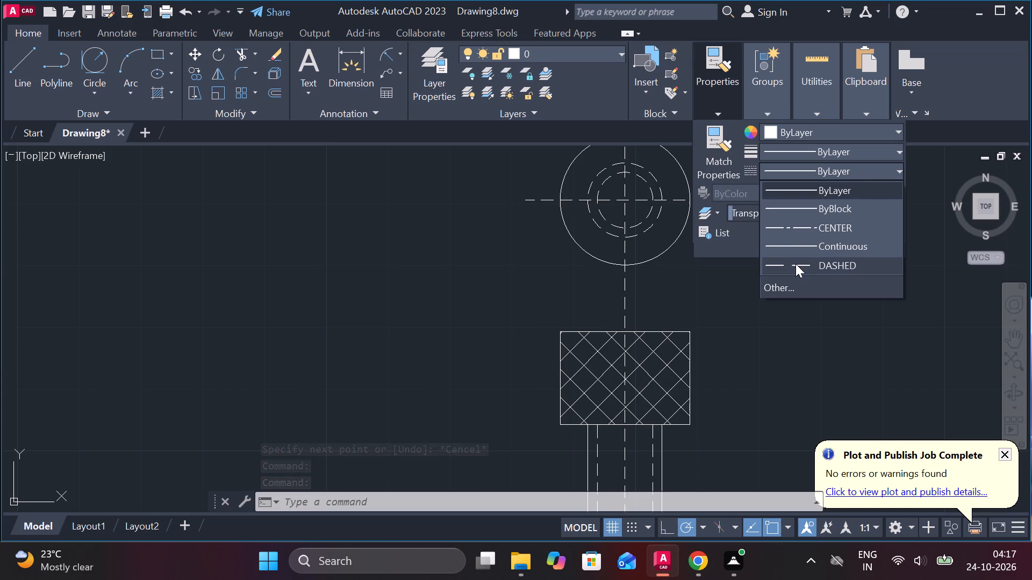
left_click(794, 224)
key("Escape")
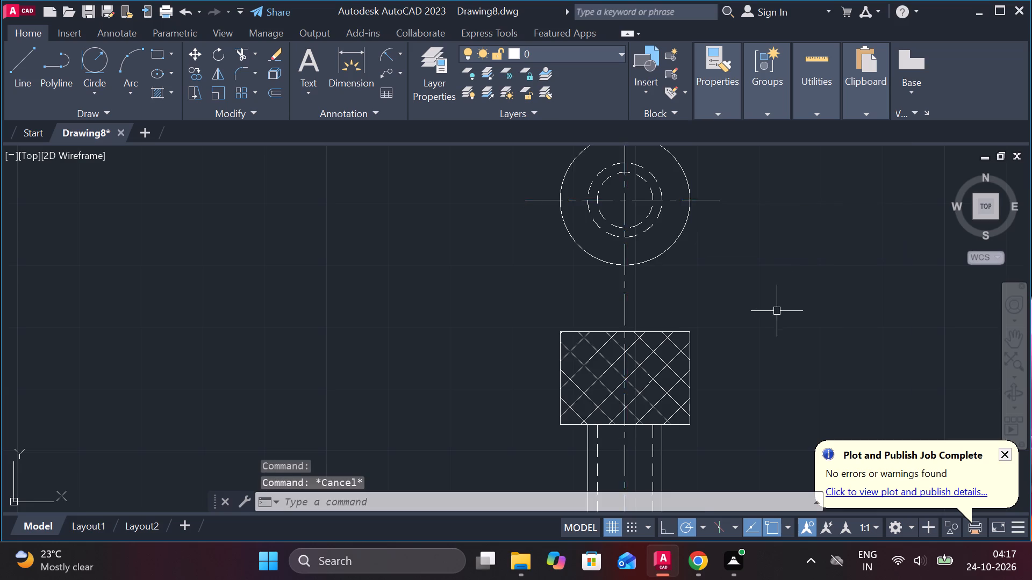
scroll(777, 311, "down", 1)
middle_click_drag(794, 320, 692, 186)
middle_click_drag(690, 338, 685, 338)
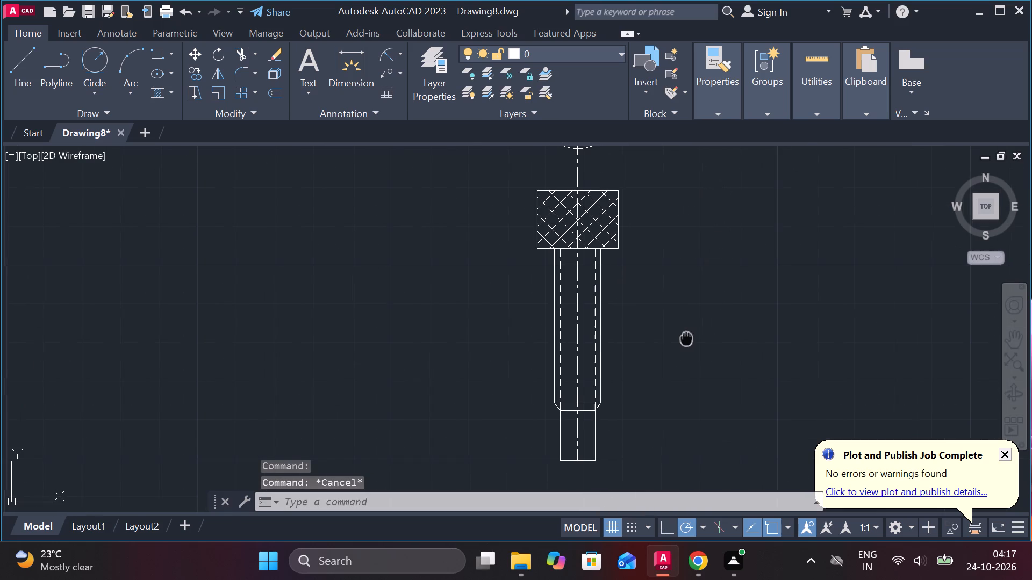
Add a vertical linear dimension for the hatched head's height, placed to the right of the front view.
middle_click_drag(685, 338, 668, 290)
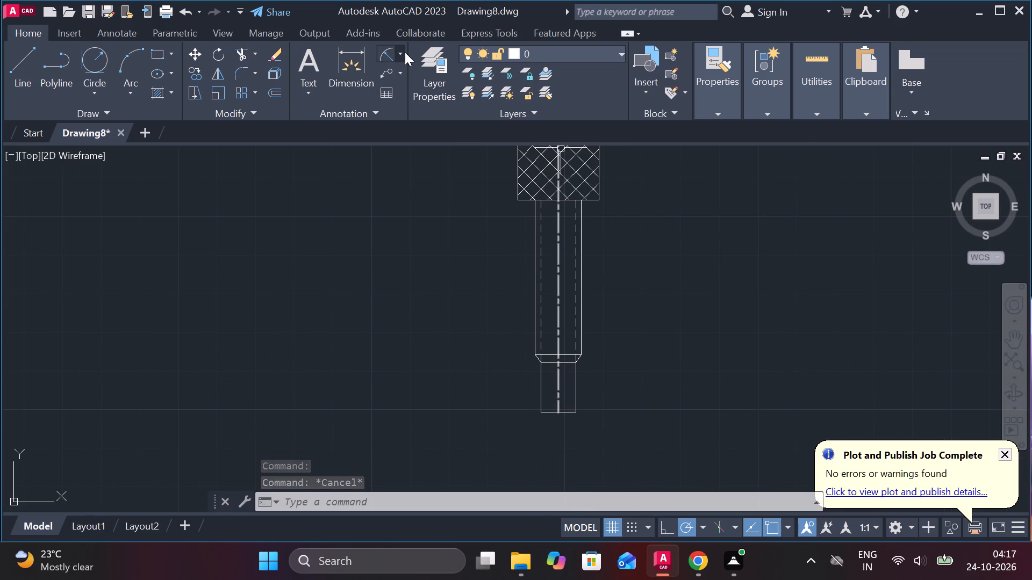
left_click(405, 52)
left_click(414, 74)
scroll(665, 271, "down", 1)
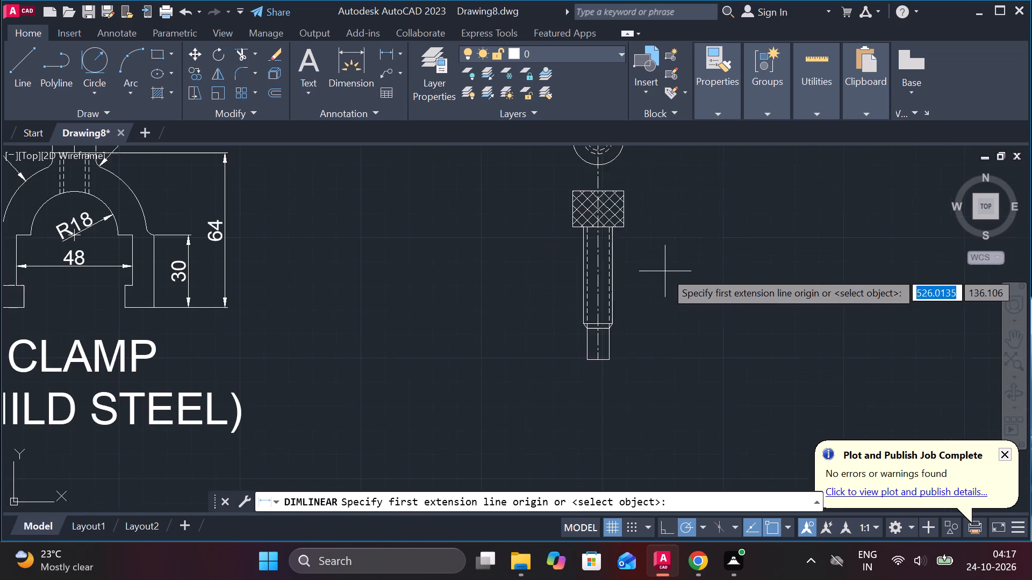
middle_click_drag(666, 270, 649, 296)
scroll(634, 198, "up", 1)
left_click(596, 224)
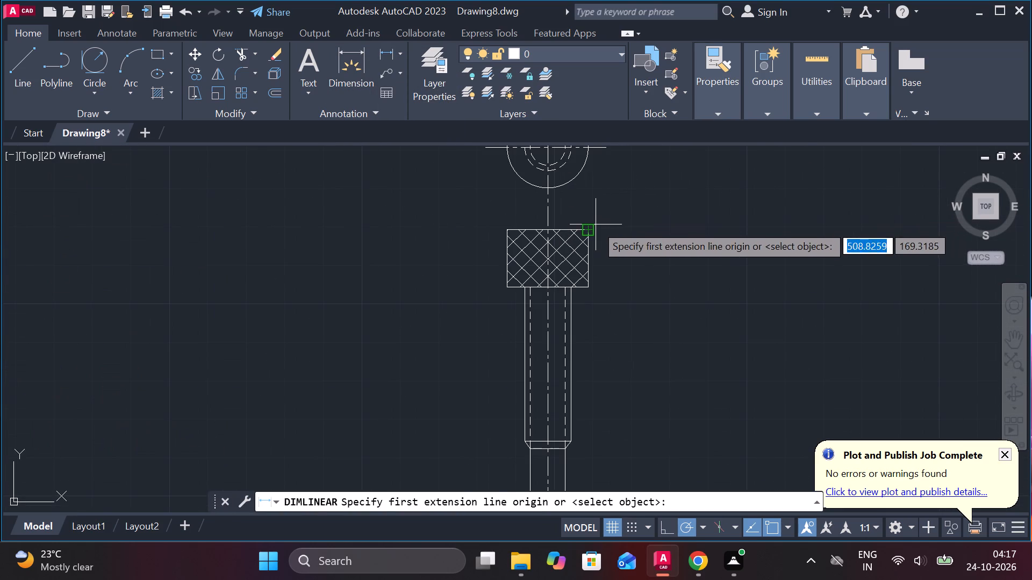
left_click(585, 283)
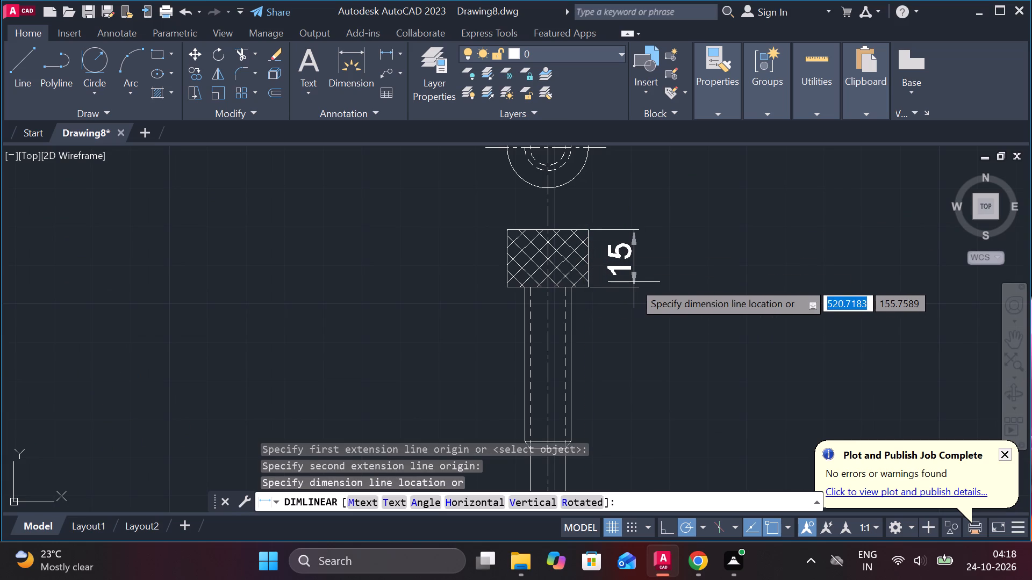
left_click(634, 282)
Add a vertical linear dimension for the screw's overall length from head top to shank bottom, outside the head height dimension.
key("space")
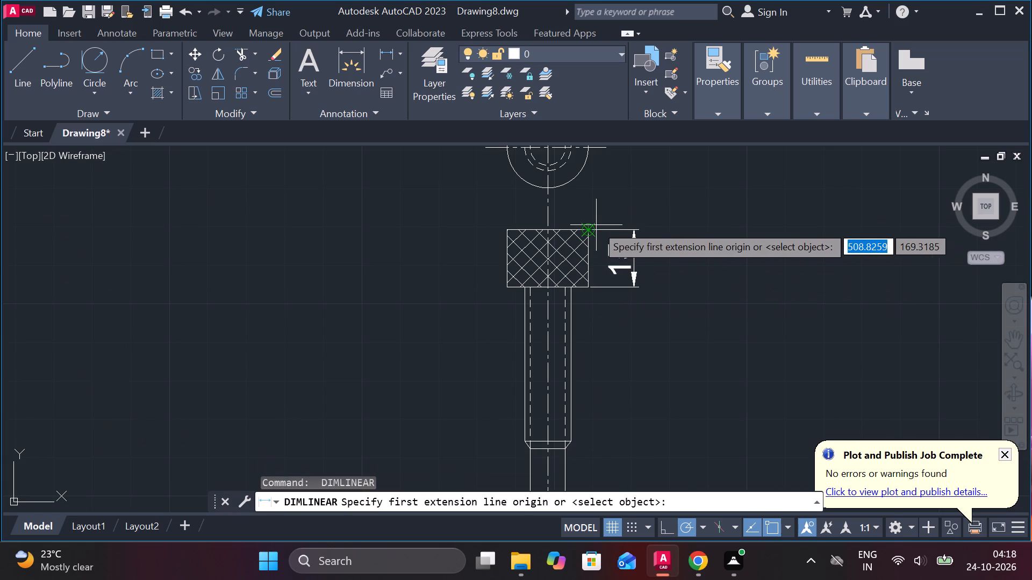
left_click(596, 226)
scroll(600, 279, "down", 2)
scroll(592, 374, "up", 2)
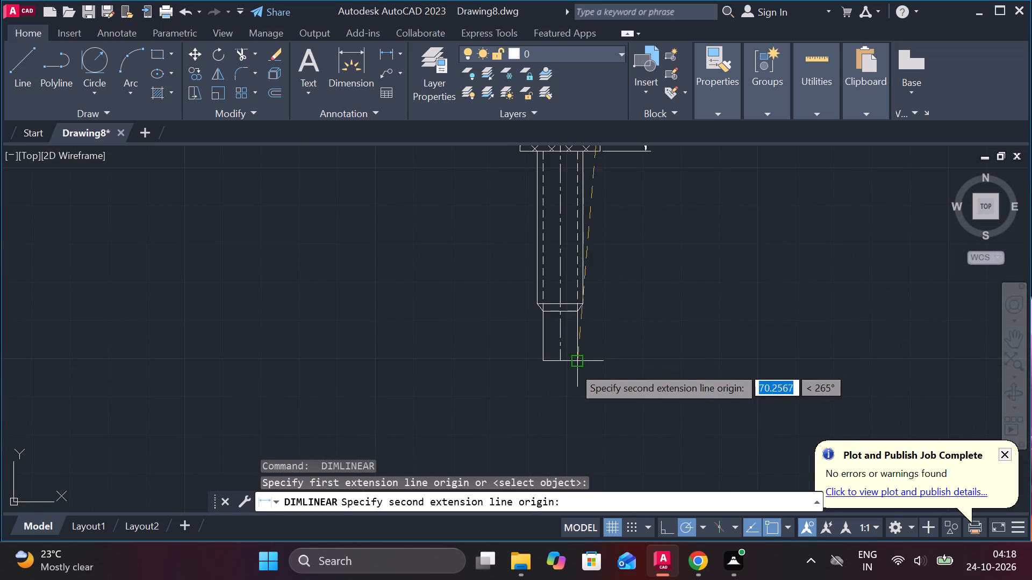
left_click(564, 366)
middle_click_drag(697, 274, 671, 340)
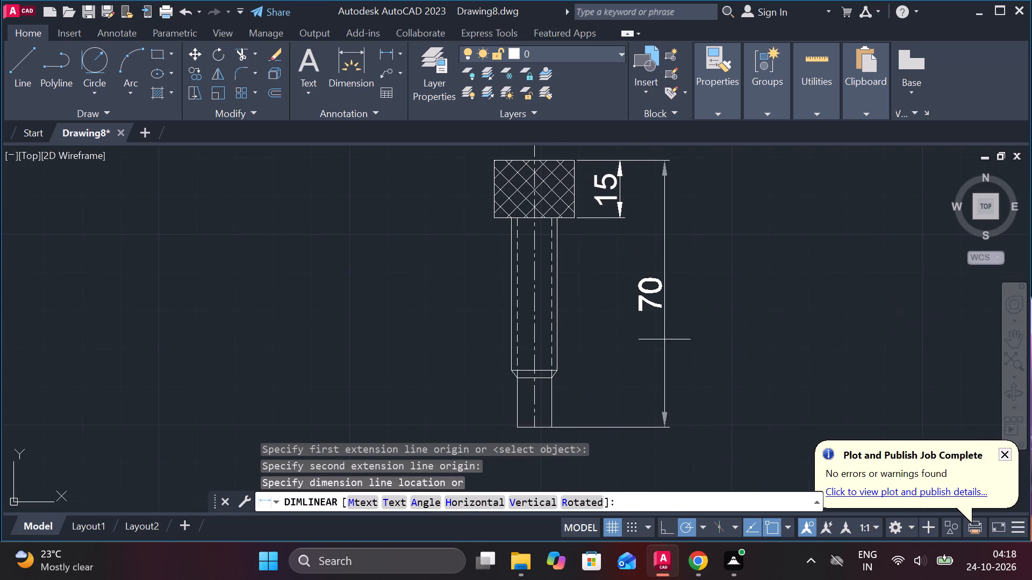
left_click_drag(660, 318, 665, 318)
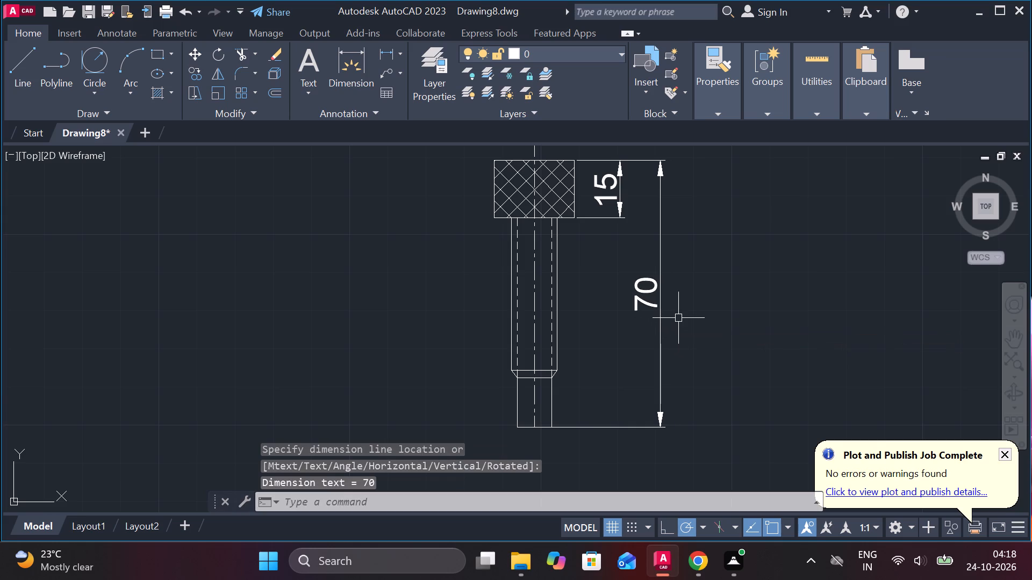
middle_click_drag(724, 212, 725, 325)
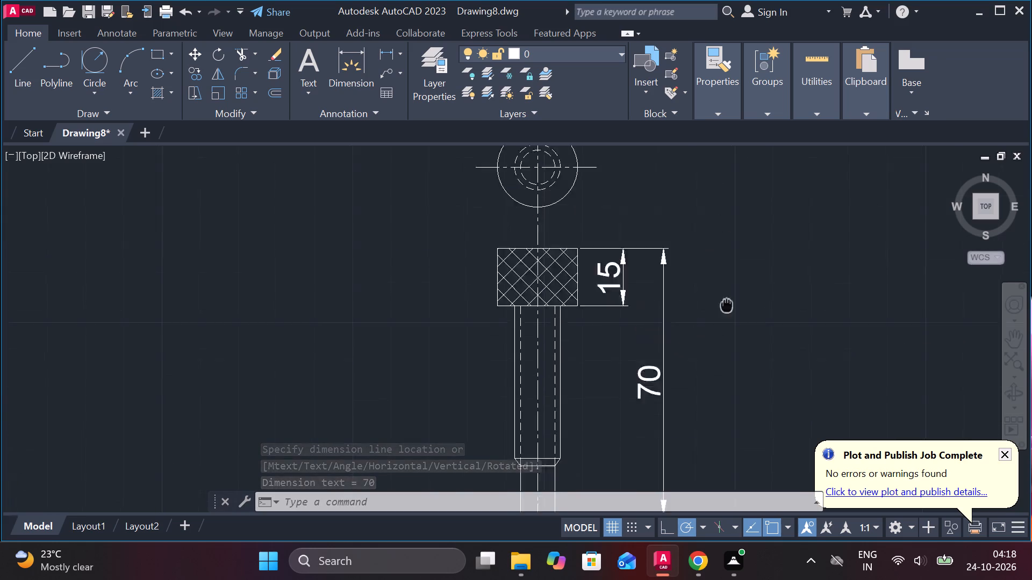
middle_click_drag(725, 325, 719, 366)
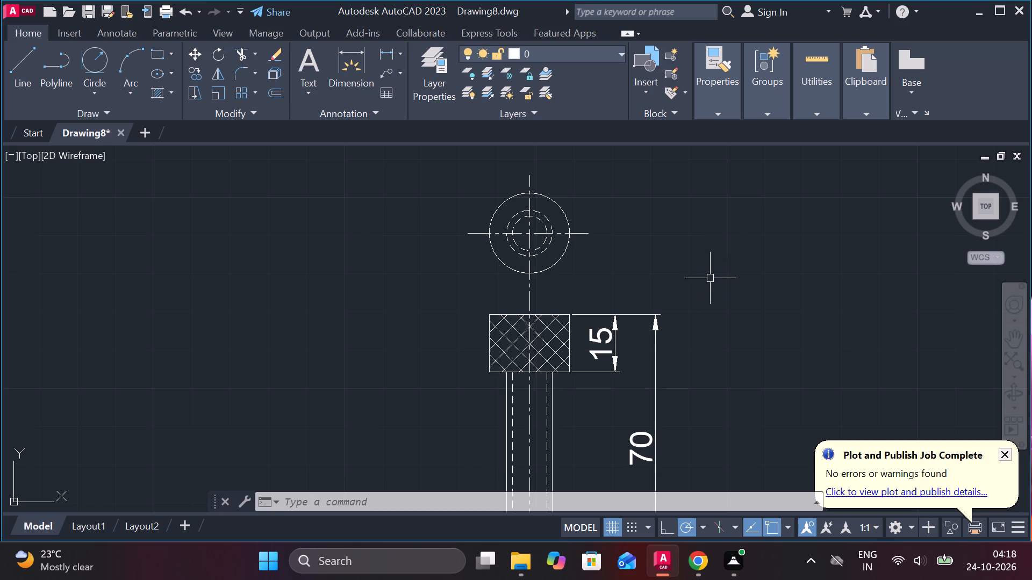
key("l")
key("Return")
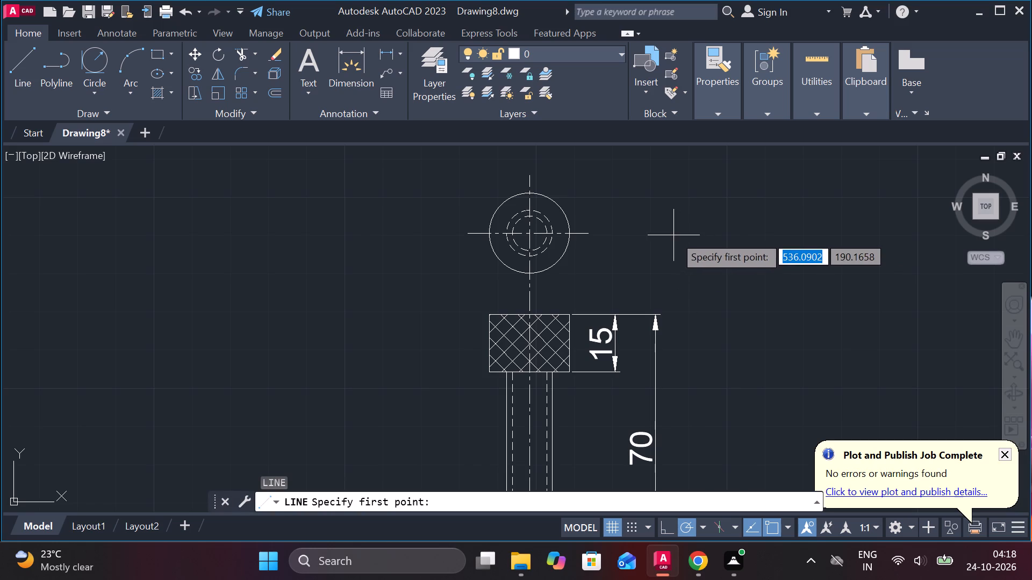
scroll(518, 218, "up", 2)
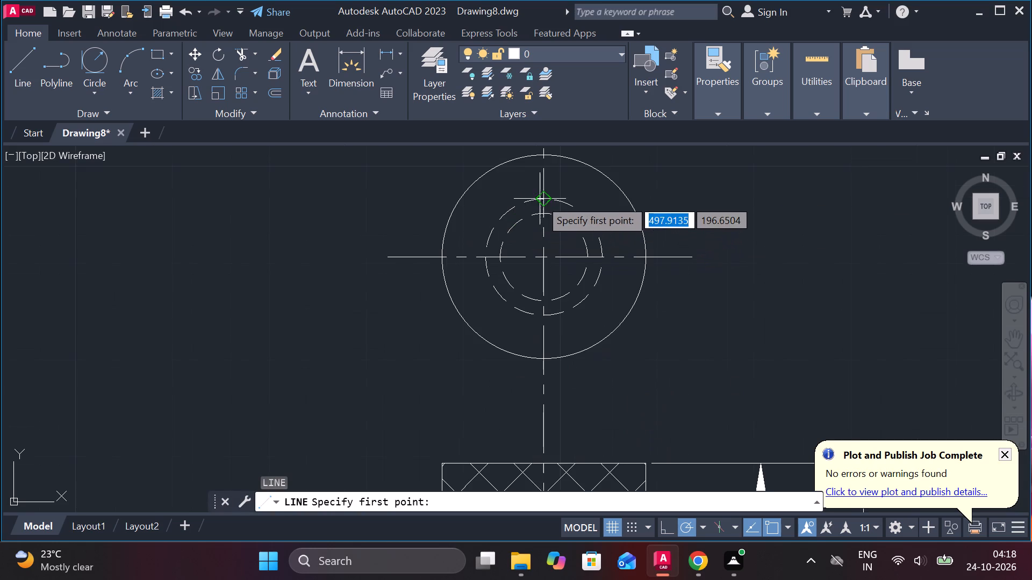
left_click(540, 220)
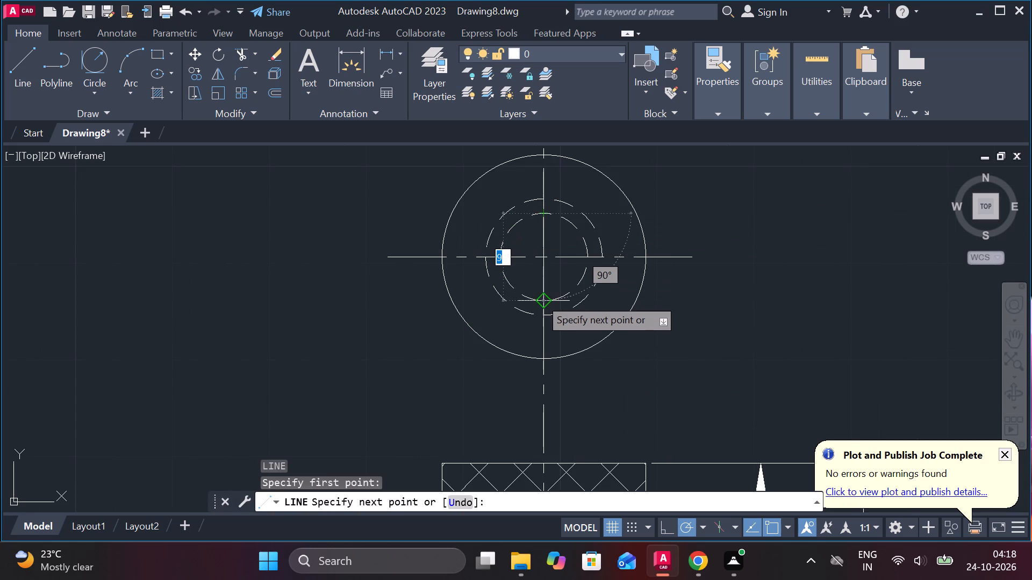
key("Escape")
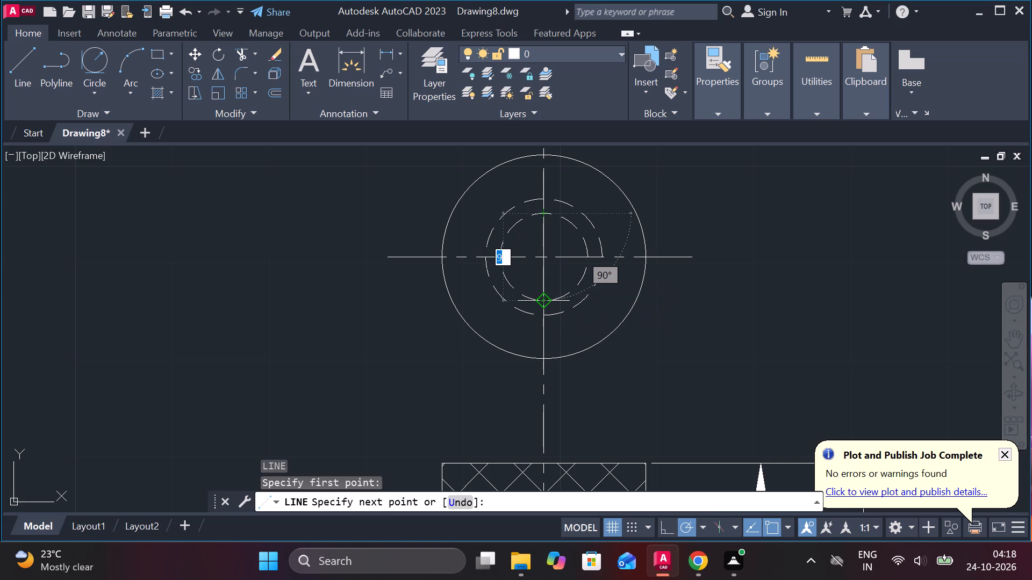
Add a vertical linear dimension across the outer circle of the top view, placed to its right.
left_click(389, 58)
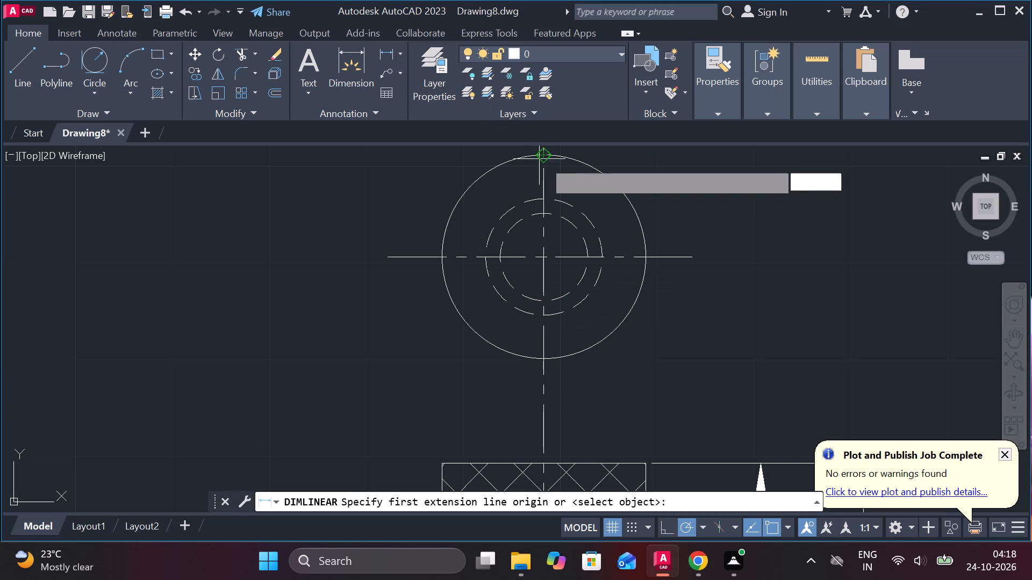
middle_click_drag(691, 216, 665, 256)
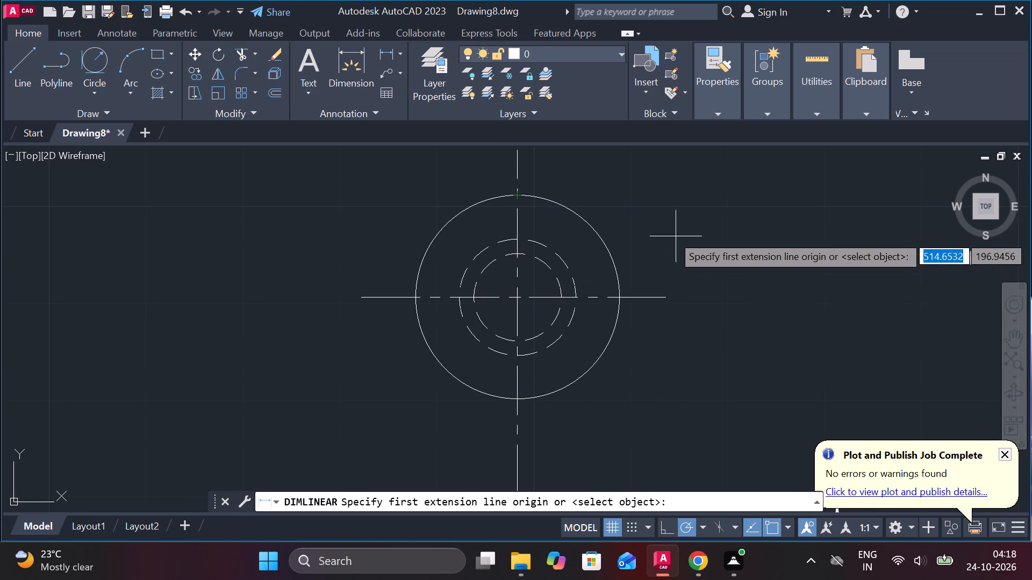
left_click(518, 197)
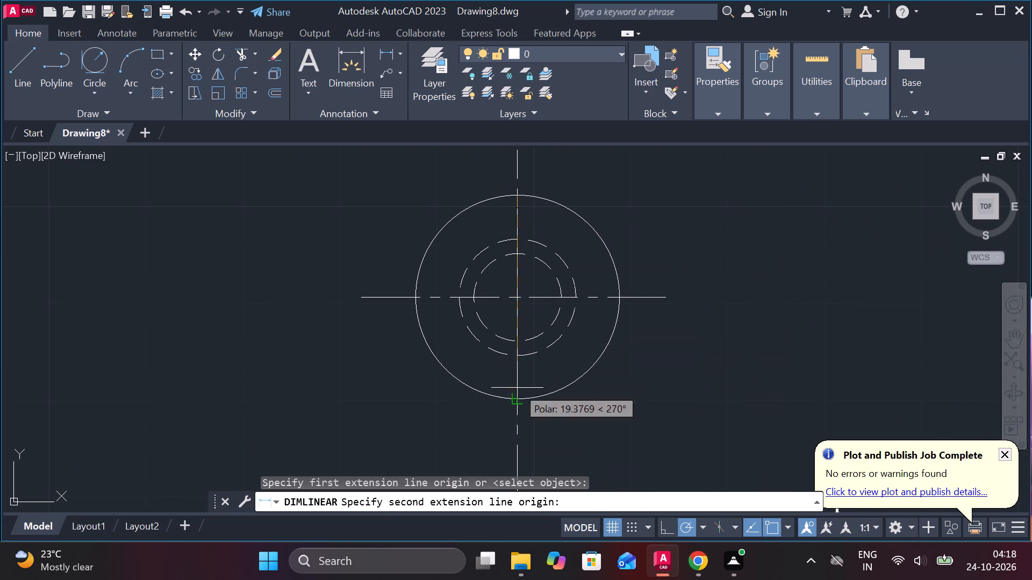
left_click(517, 400)
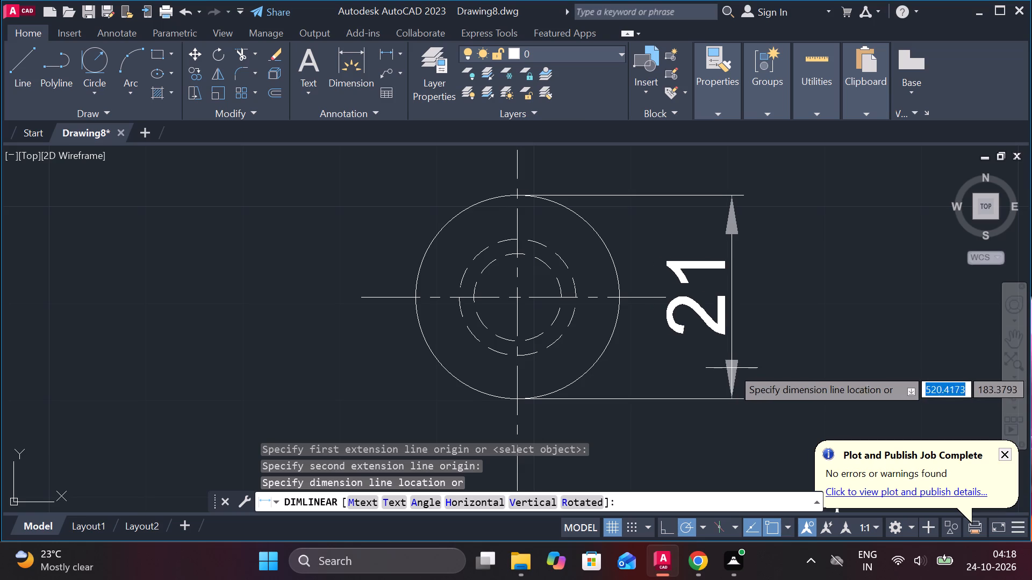
left_click(793, 361)
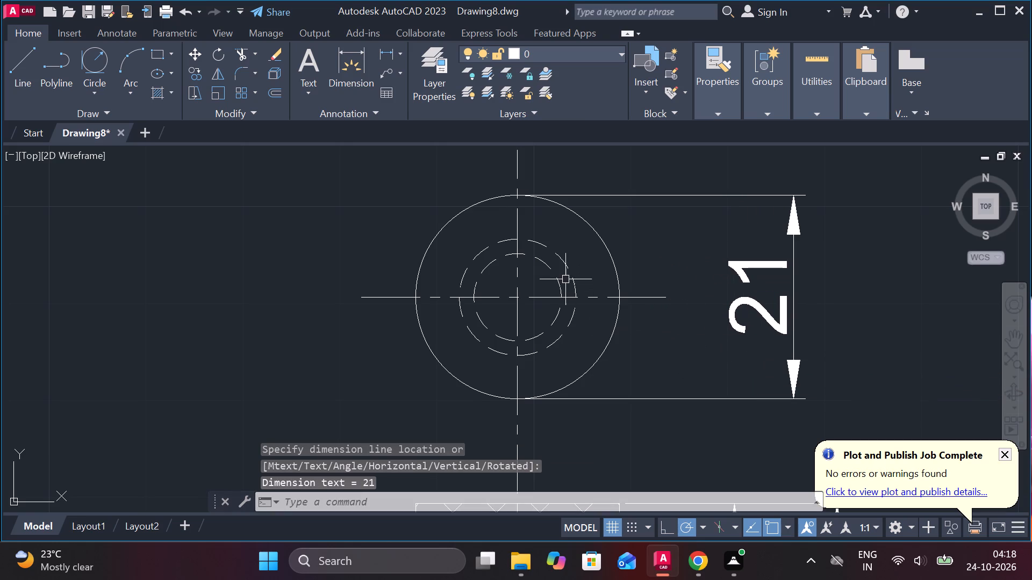
Add a vertical linear dimension across the larger dashed circle, placed between the top view and the outer circle's dimension.
key("space")
left_click(513, 237)
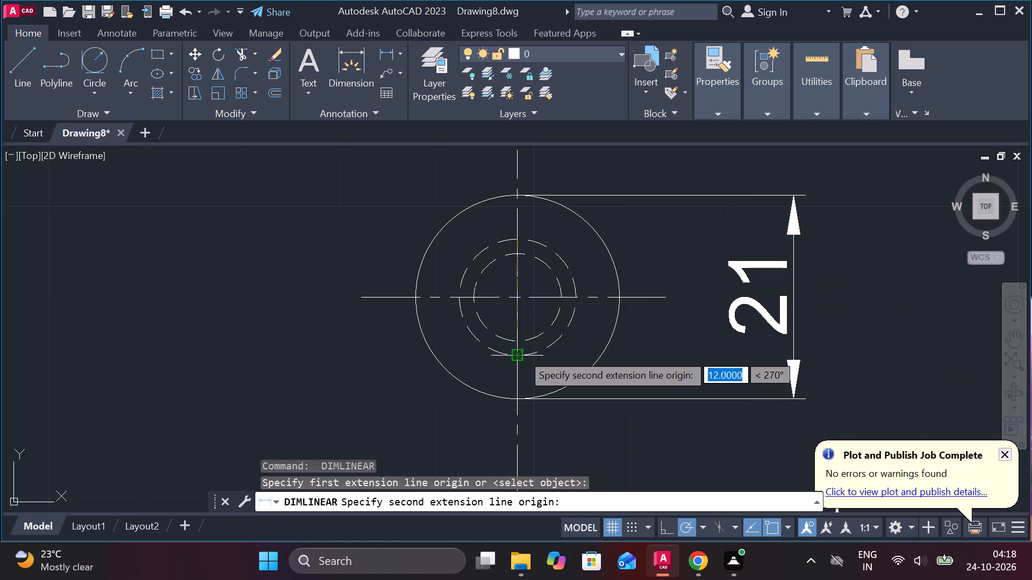
left_click(522, 353)
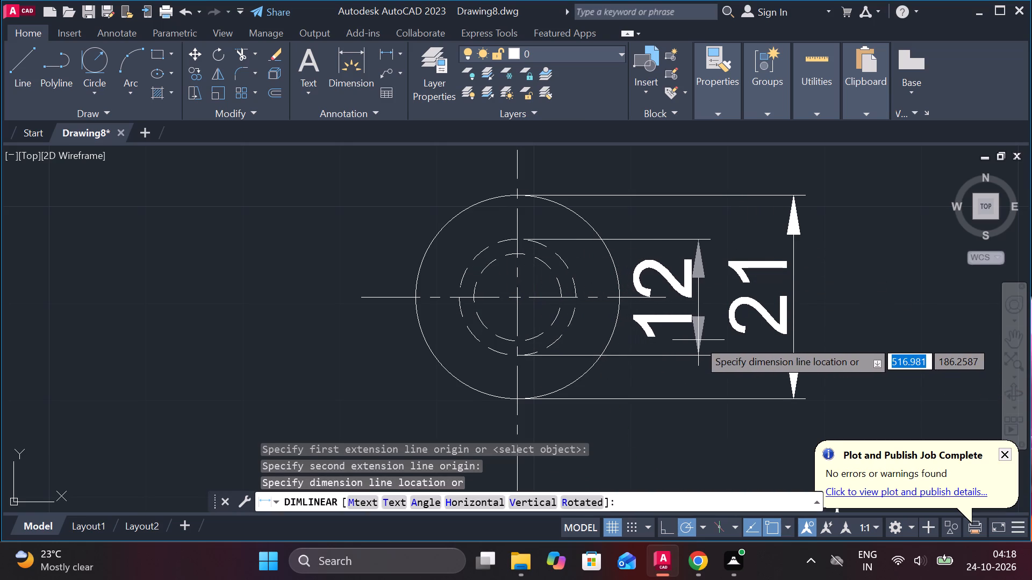
left_click(698, 340)
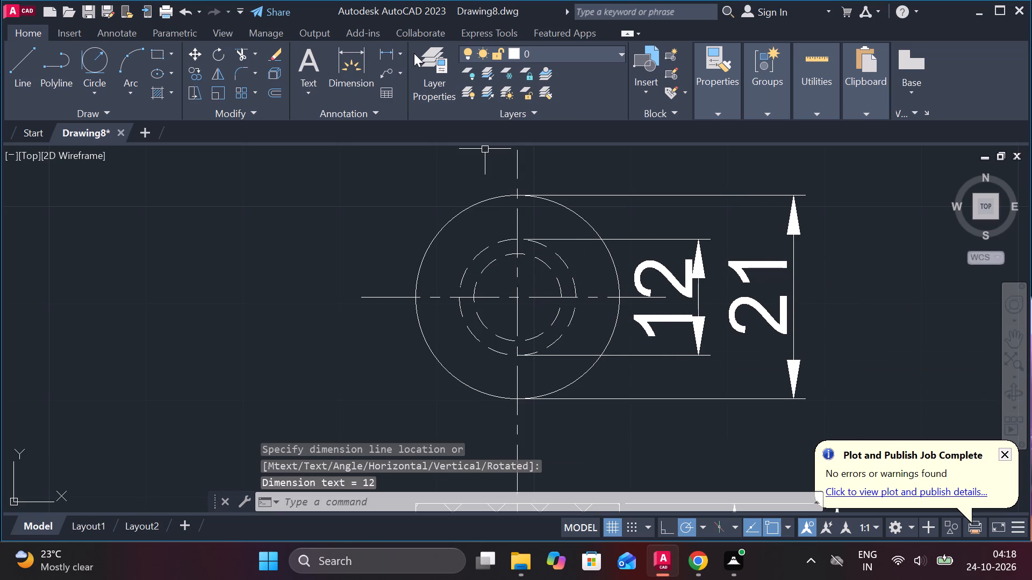
Add a diameter dimension to the smaller dashed circle, with its text placed to the upper left of the top view.
left_click(405, 53)
left_click(419, 252)
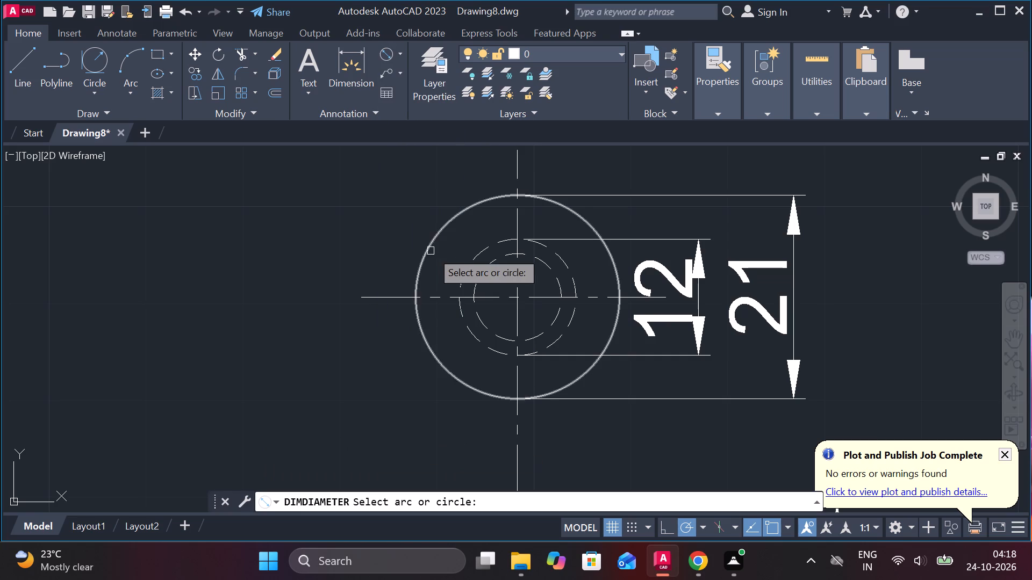
left_click(483, 272)
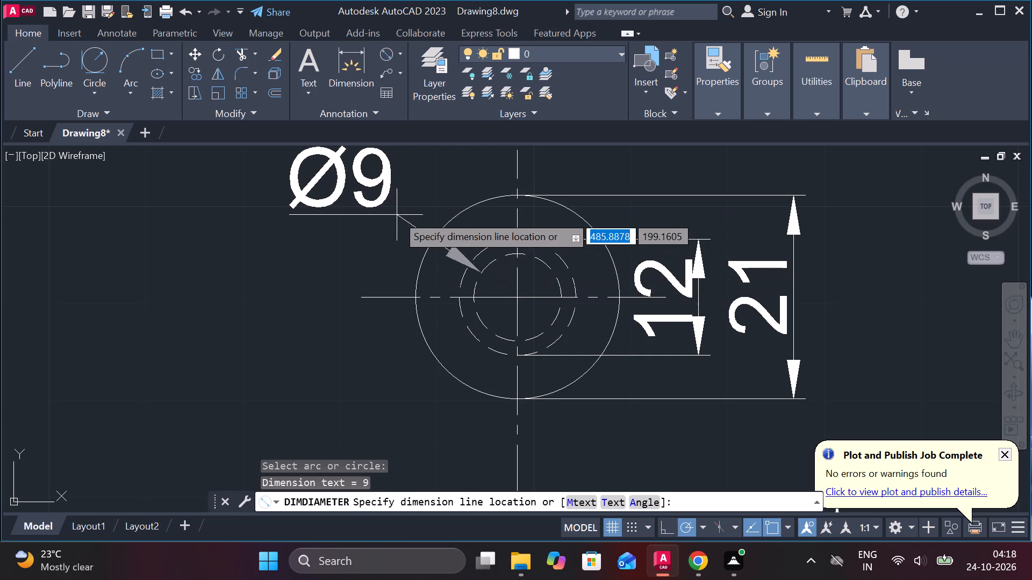
left_click(397, 215)
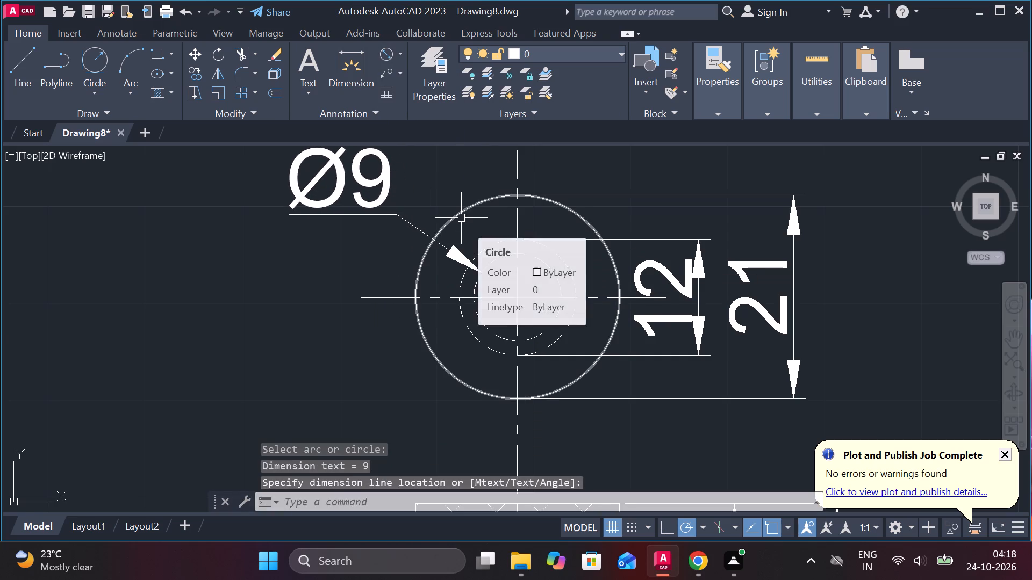
Copy the CLAMP (MILD STEEL) label to just below the screw's front view.
scroll(463, 223, "down", 3)
middle_click_drag(461, 336, 520, 220)
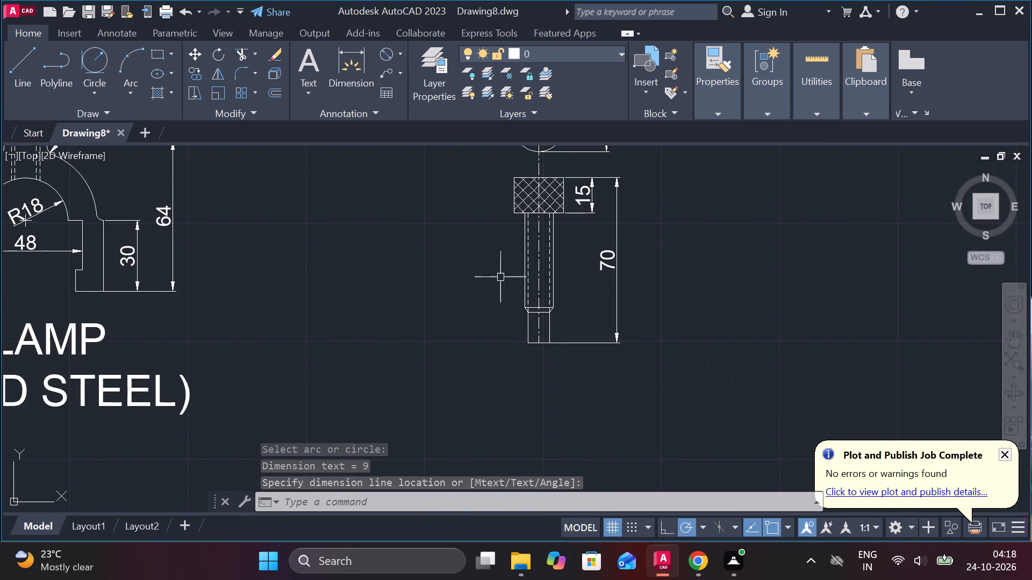
scroll(507, 309, "down", 2)
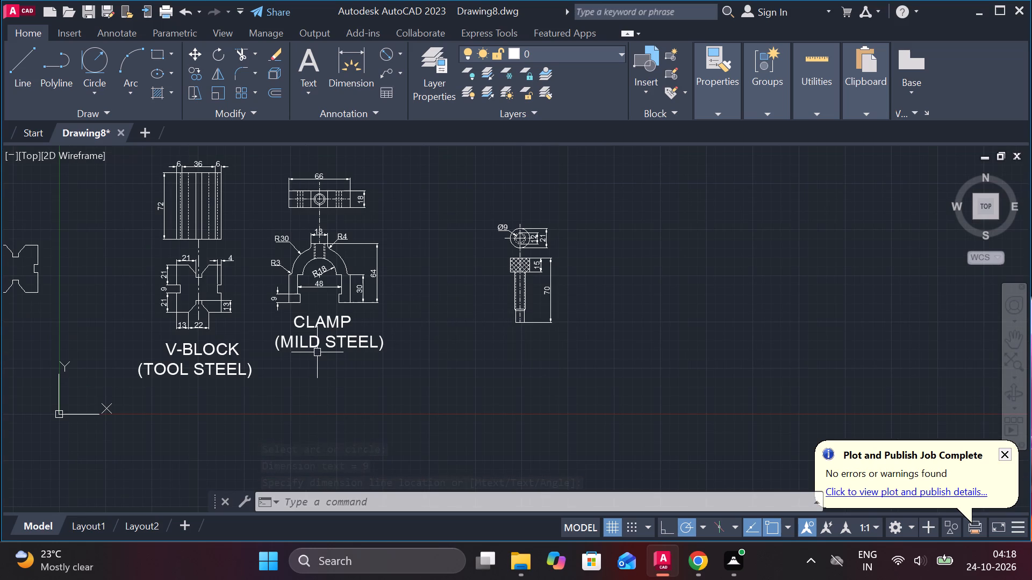
left_click(318, 350)
type("CO")
key("Return")
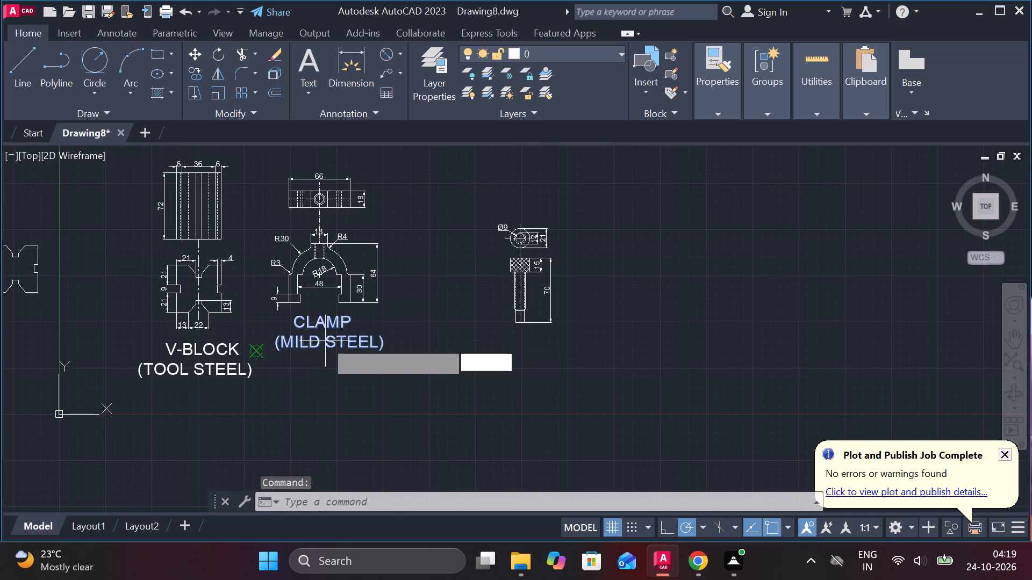
left_click(349, 382)
scroll(493, 385, "up", 2)
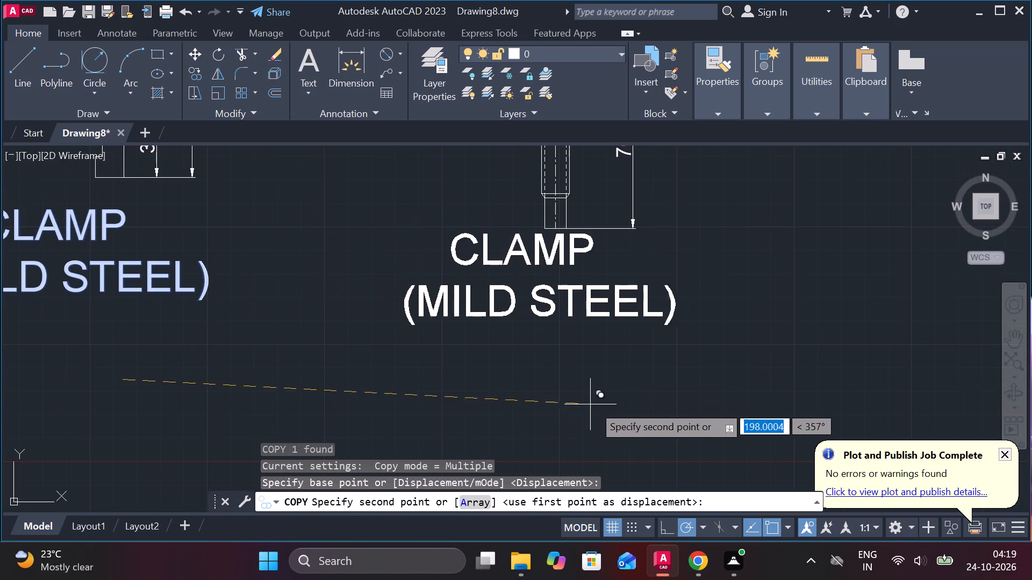
middle_click_drag(622, 415, 588, 418)
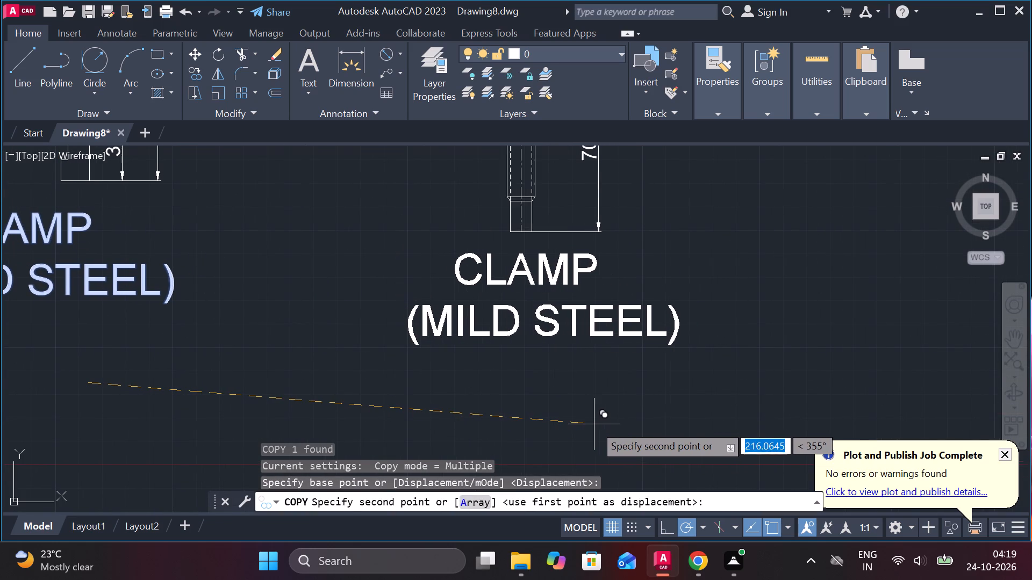
left_click(594, 424)
key("Escape")
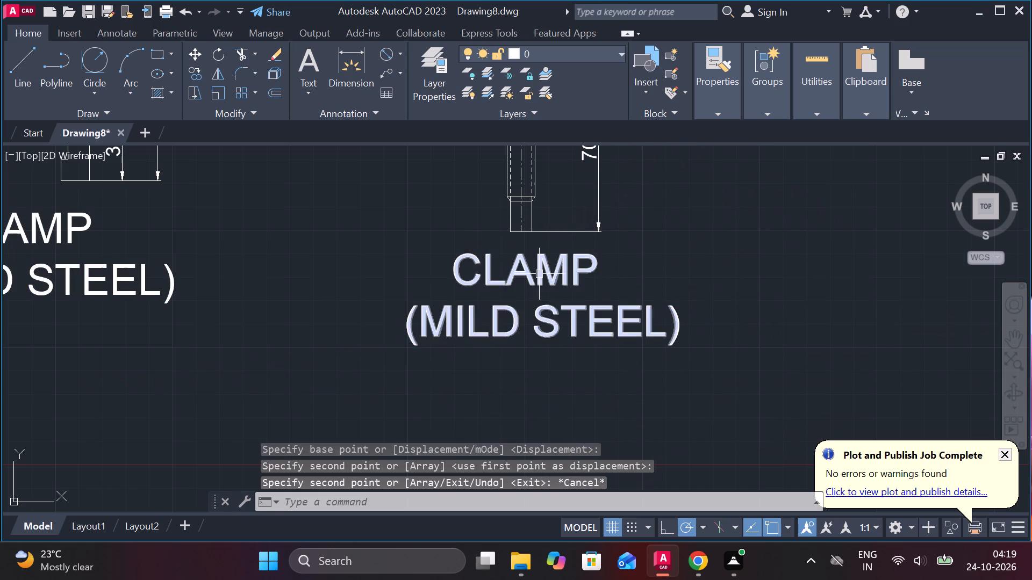
Change the copied label's first line to BOLT and centre it above (MILD STEEL) using leading spaces.
triple_click(539, 273)
left_click(451, 282)
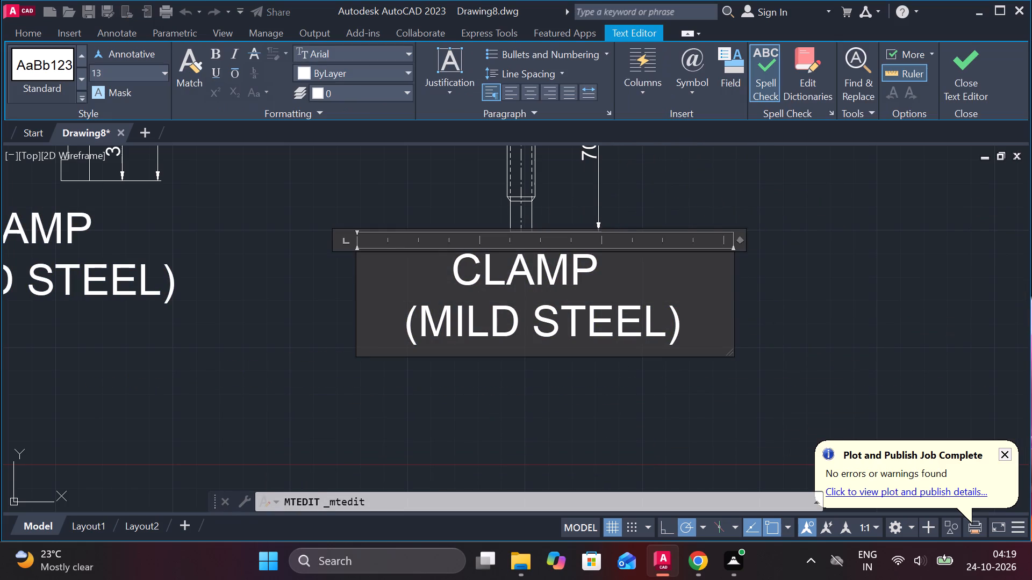
key("space")
left_click(625, 276)
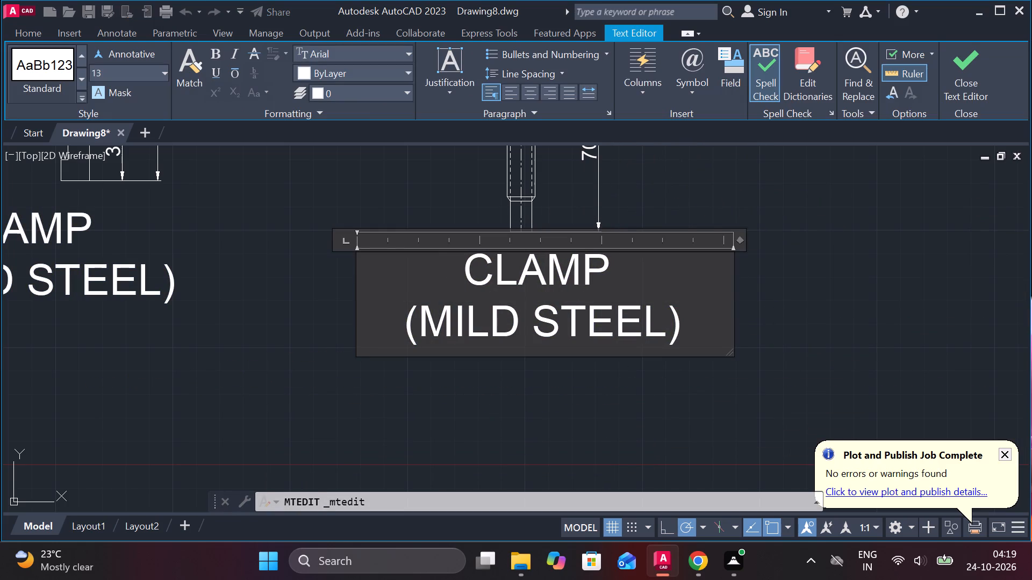
key("BackSpace")
key("BackSpace")
key("BackSpace")
key("BackSpace")
key("BackSpace")
type("BOLT")
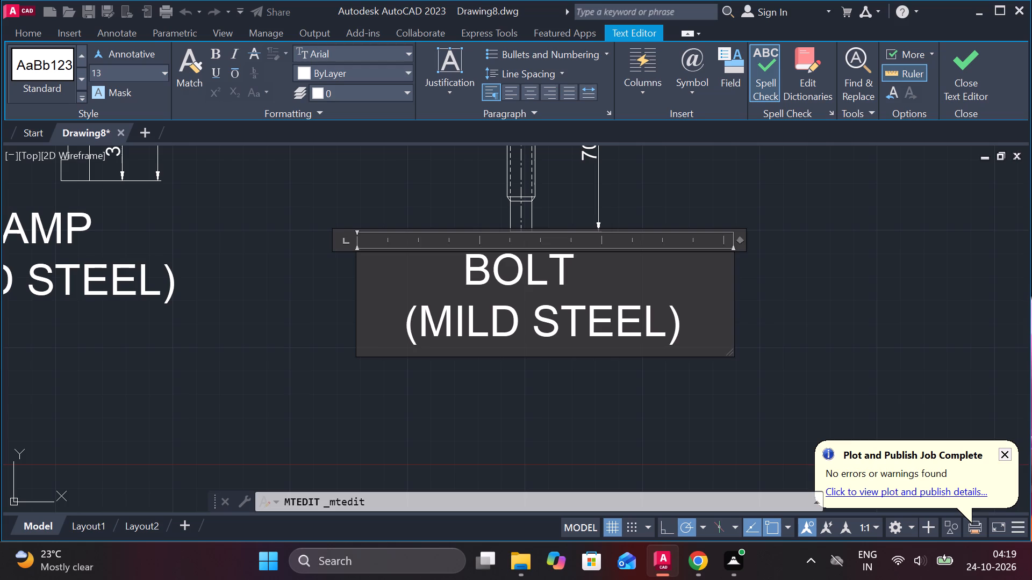
left_click(457, 273)
key("space")
key("space")
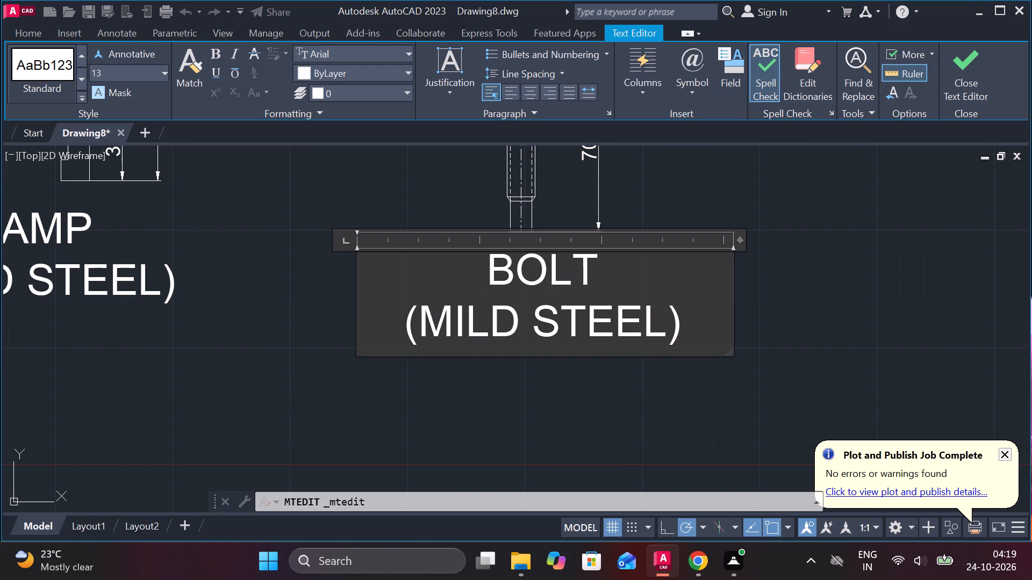
left_click(956, 77)
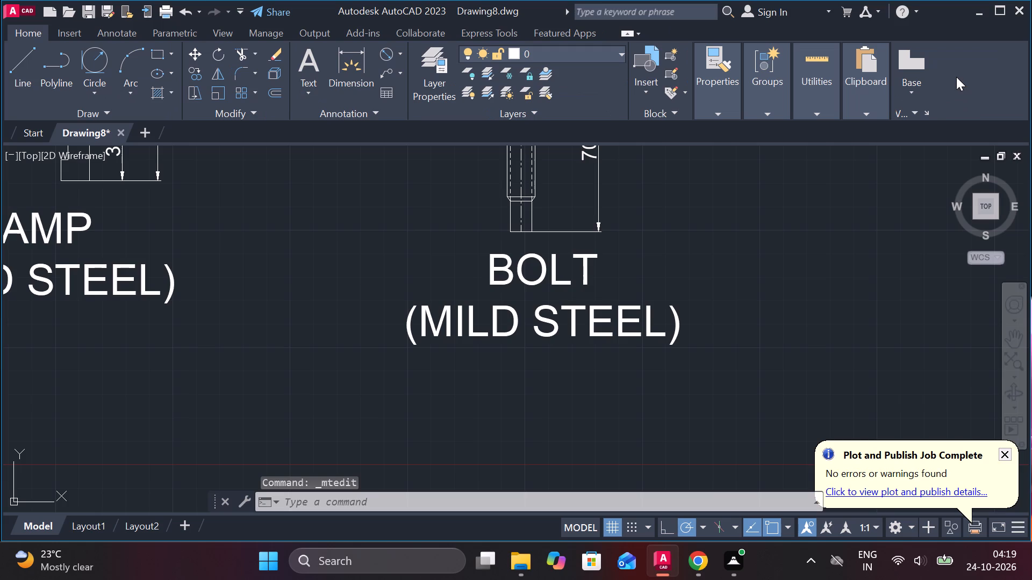
Move the dimensioned bolt drawing and its label about 72 units closer to the clamp drawing.
scroll(578, 340, "down", 2)
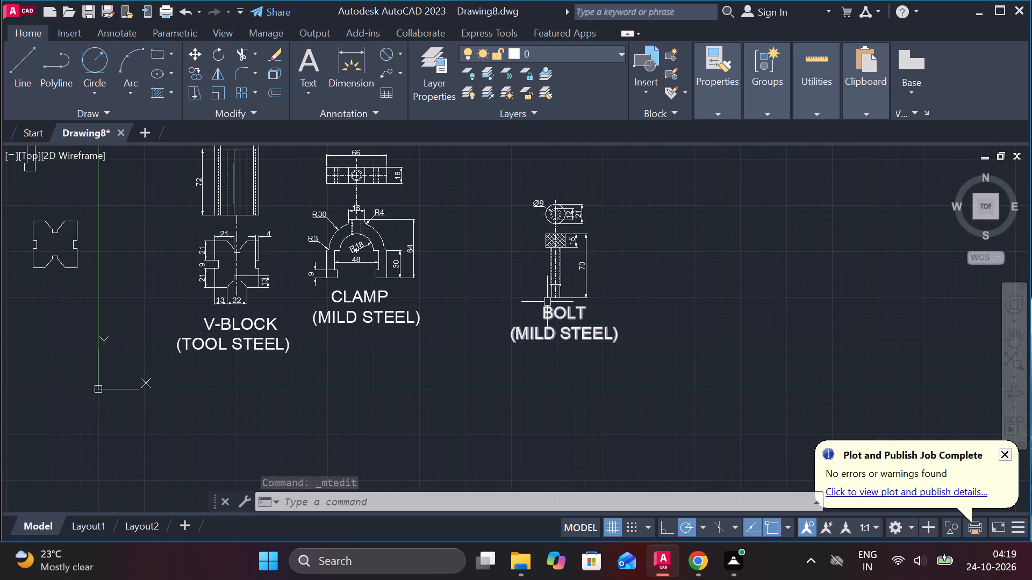
left_click(501, 176)
left_click(680, 380)
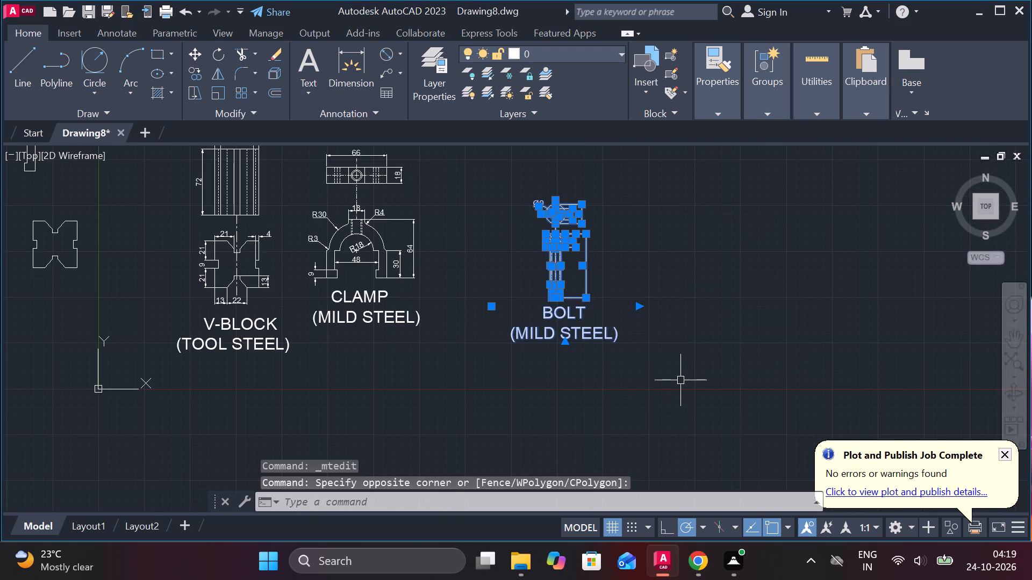
key("m")
key("Return")
left_click(682, 380)
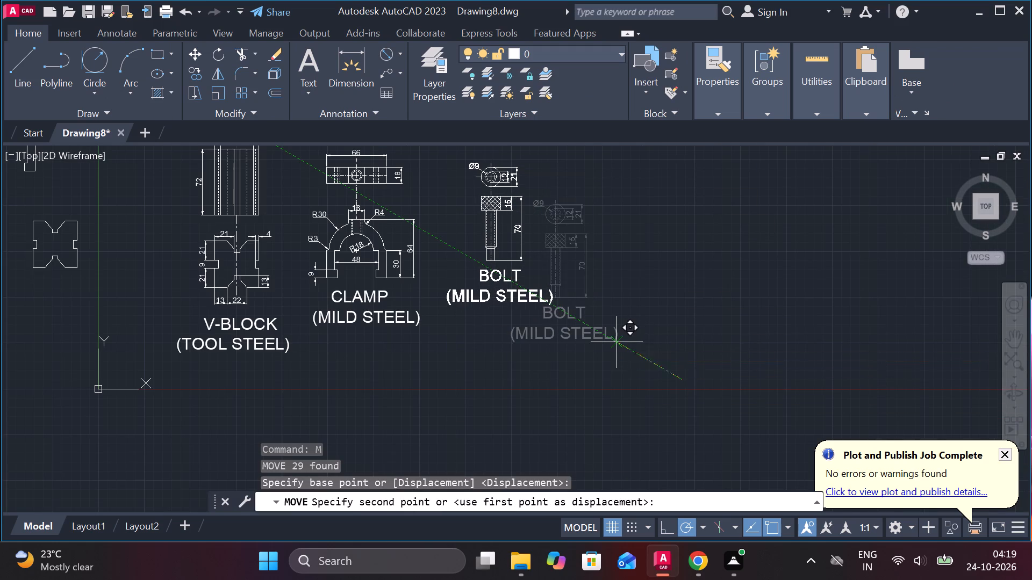
left_click(617, 366)
scroll(655, 359, "down", 2)
scroll(568, 387, "up", 1)
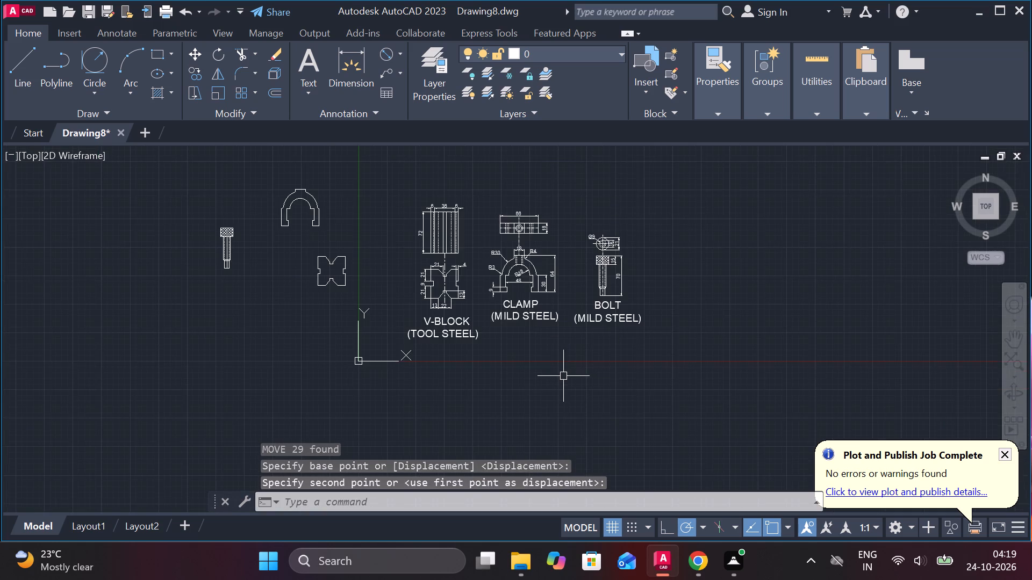
Lengthen the vertical centre line of the undimensioned bolt upward until it extends above the knurled head.
middle_click_drag(563, 375, 756, 371)
scroll(510, 297, "up", 2)
middle_click_drag(510, 296, 498, 398)
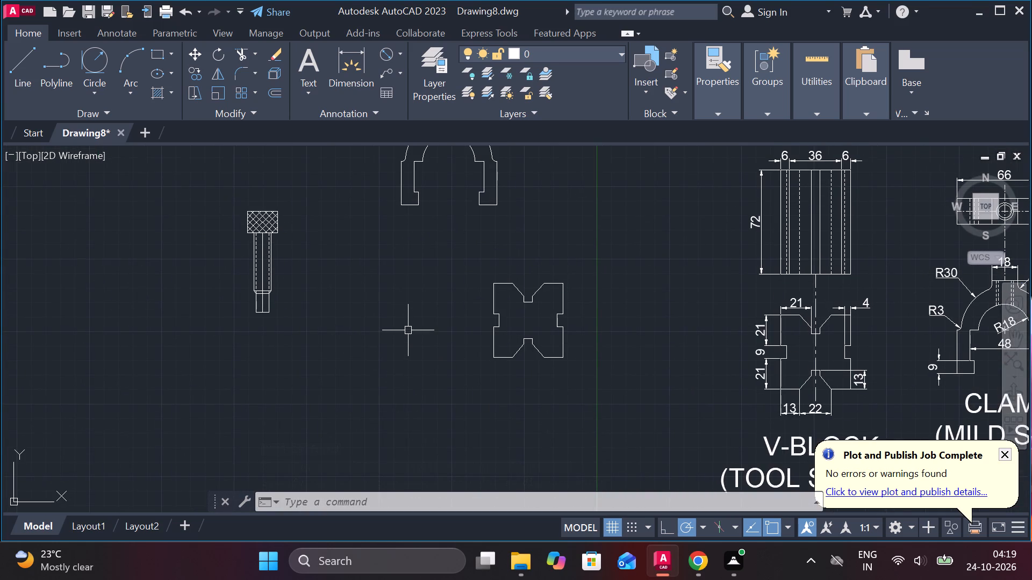
middle_click_drag(332, 286, 450, 351)
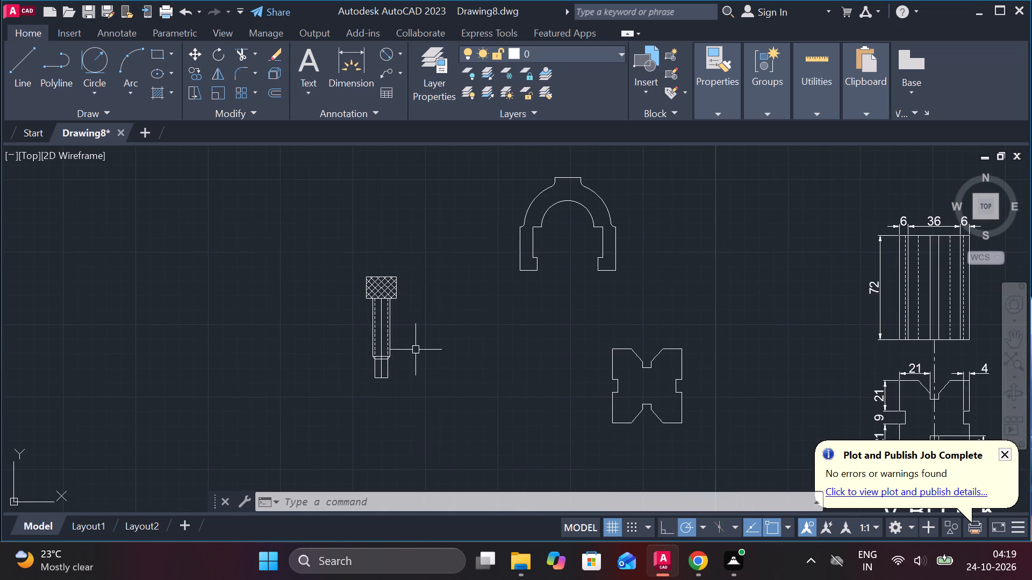
scroll(405, 351, "up", 2)
left_click(335, 294)
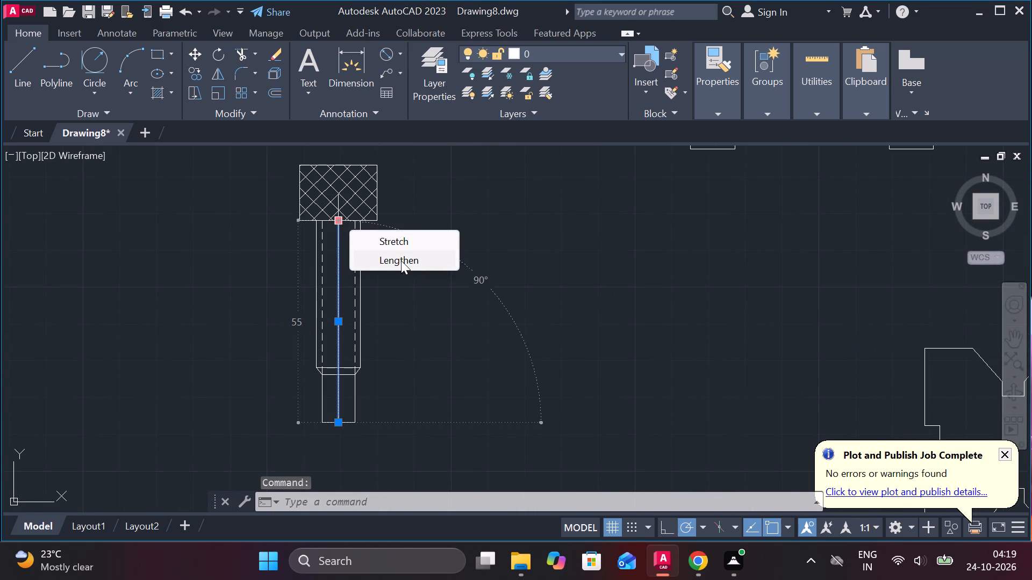
left_click(401, 260)
middle_click_drag(401, 262, 415, 314)
left_click(379, 174)
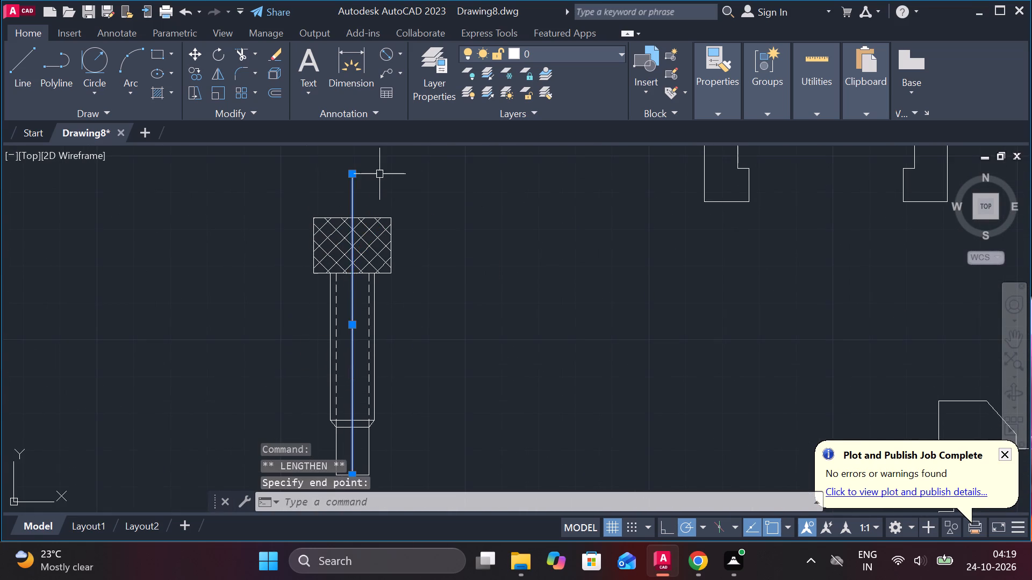
scroll(424, 298, "down", 1)
key("Escape")
scroll(462, 382, "down", 2)
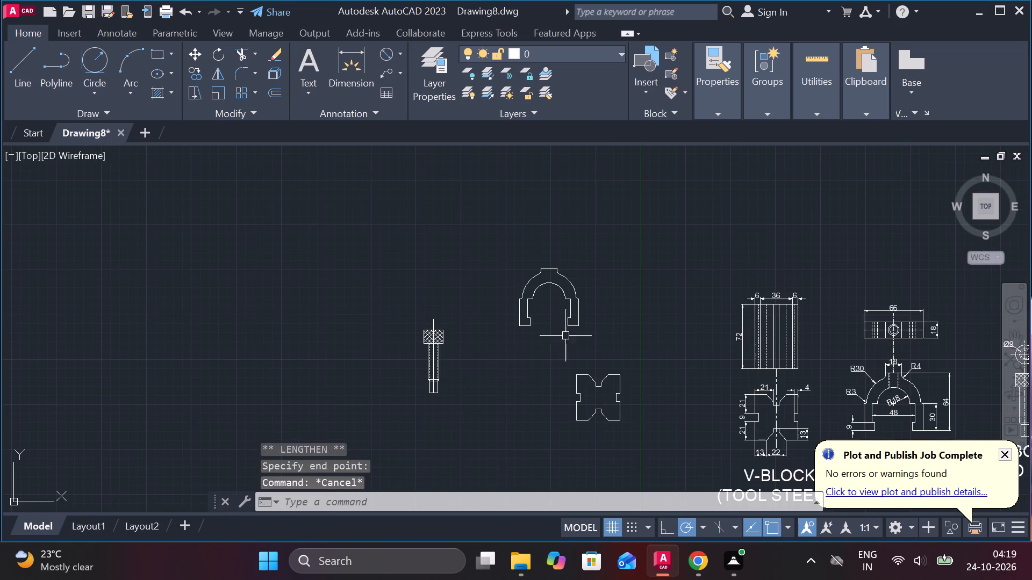
Draw a vertical line 25 units long on the undimensioned V-block, joining the midpoints of the upper and lower notch bottoms.
key("l")
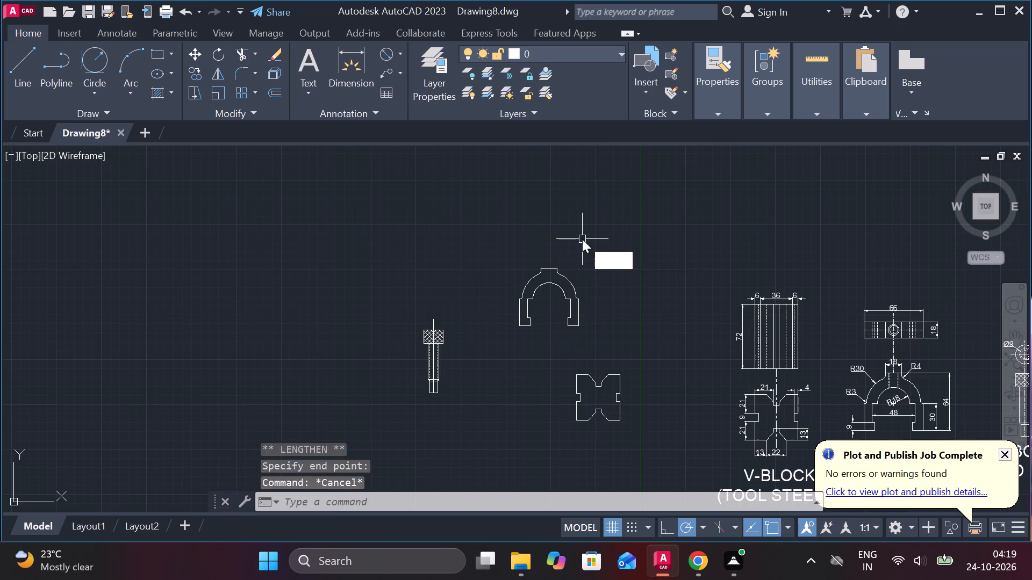
key("Return")
scroll(530, 254, "up", 4)
scroll(587, 300, "down", 2)
middle_click_drag(655, 307, 568, 255)
scroll(628, 340, "down", 1)
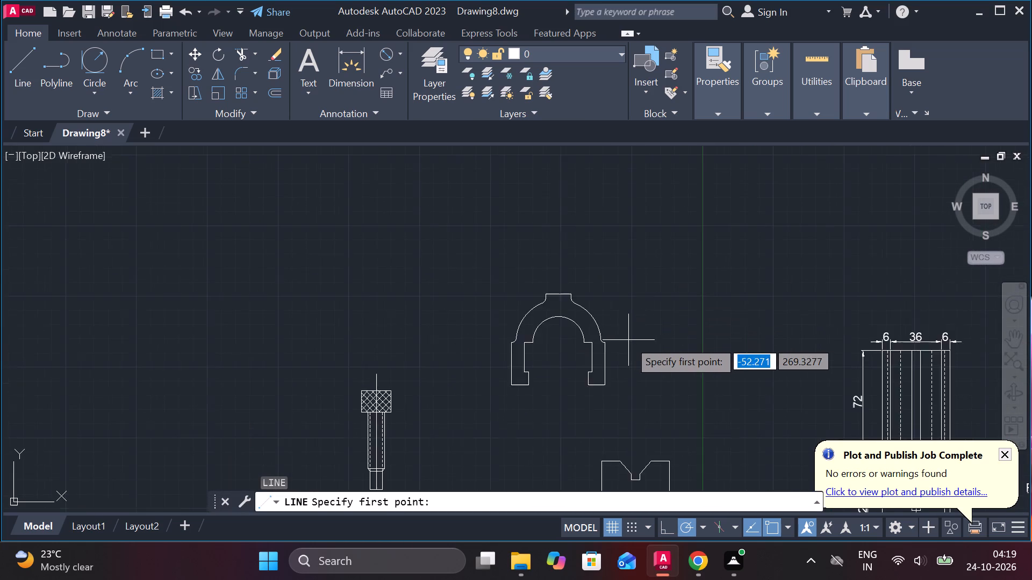
scroll(628, 340, "down", 1)
middle_click_drag(647, 375, 601, 318)
scroll(592, 358, "up", 3)
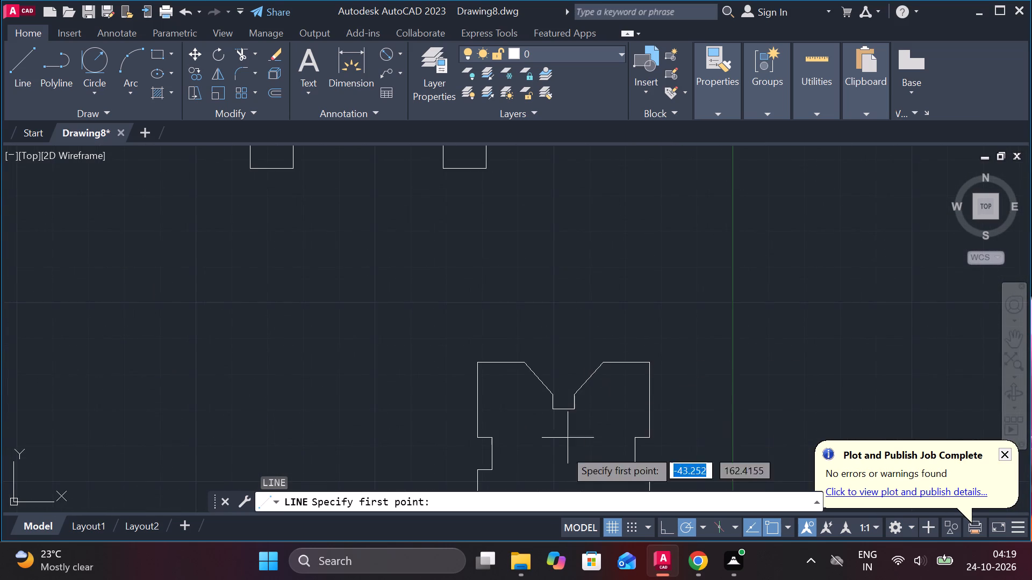
middle_click_drag(560, 446, 544, 285)
left_click(546, 338)
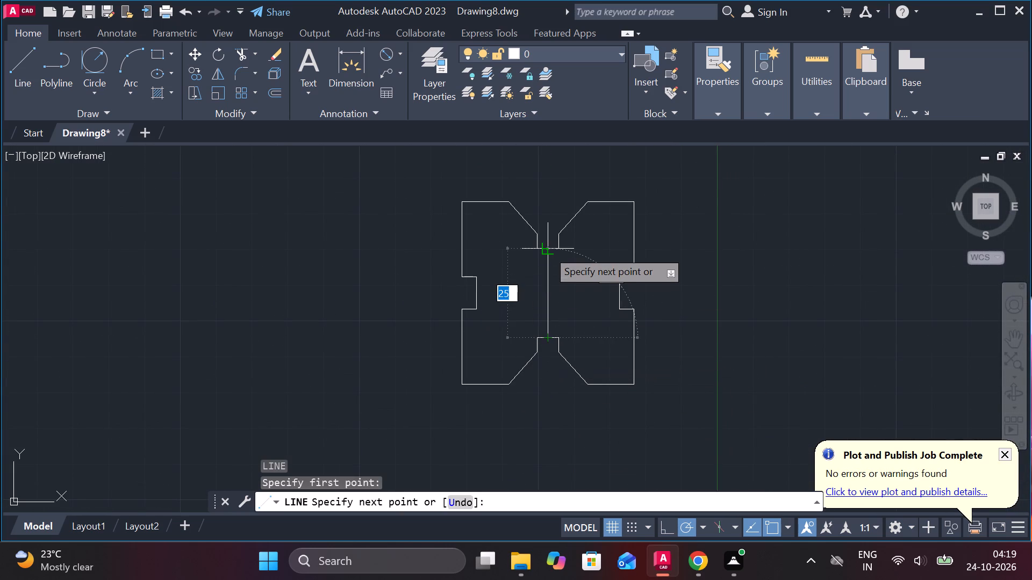
left_click(547, 243)
key("Escape")
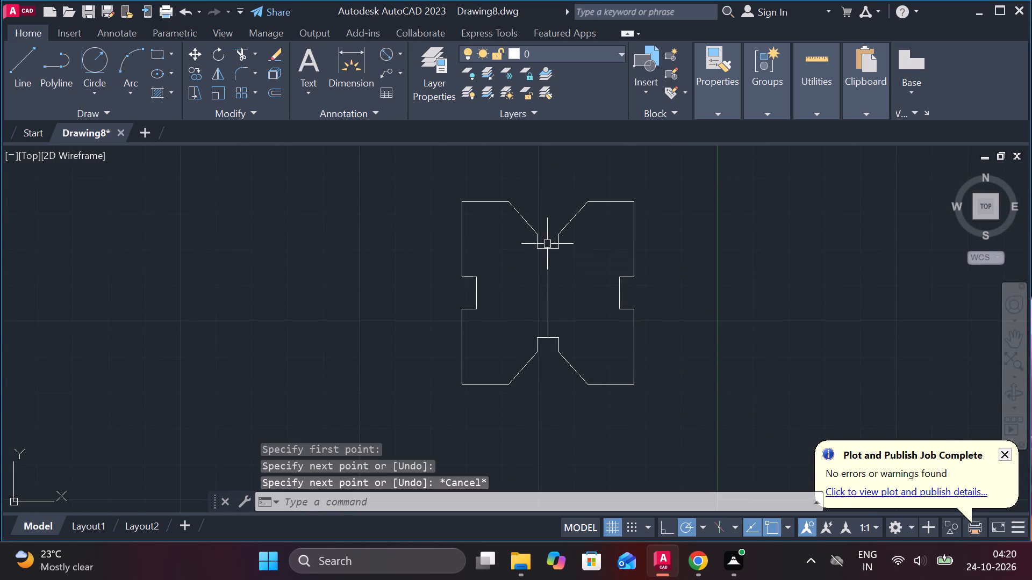
Lengthen the V-block's vertical line at both ends so it extends above and below the outline.
left_click(549, 271)
left_click(589, 289)
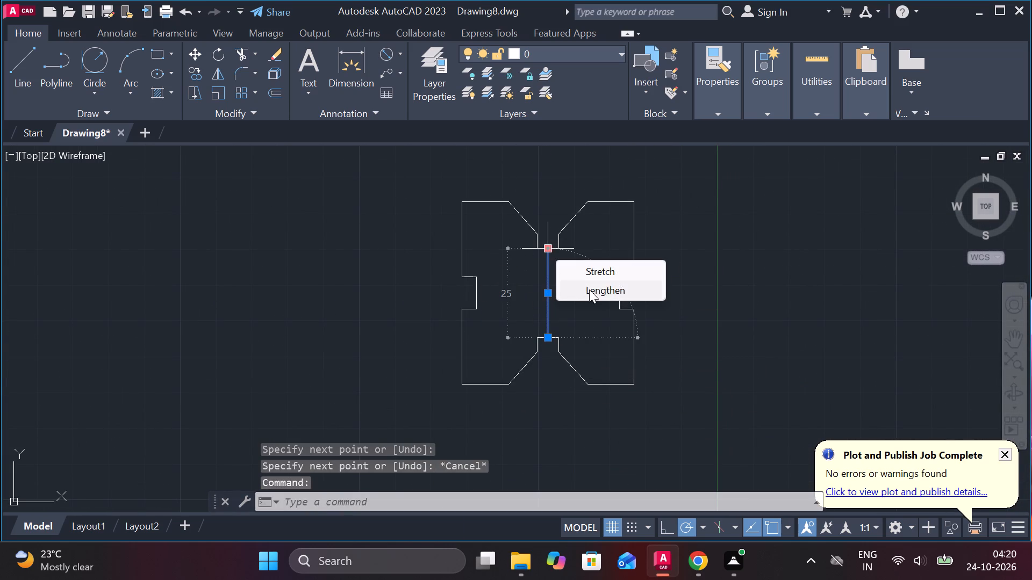
left_click(555, 149)
key("Escape")
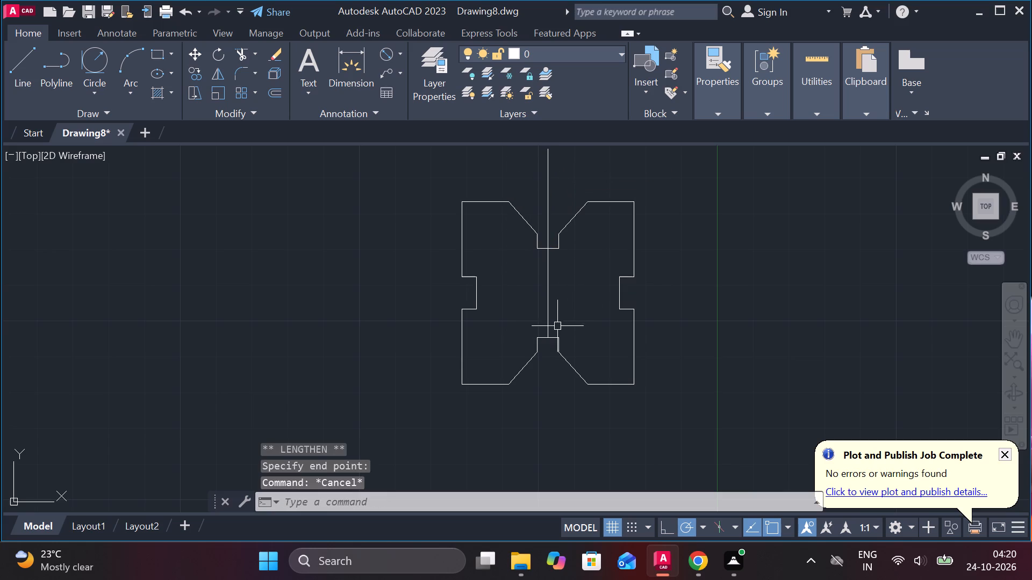
left_click(548, 295)
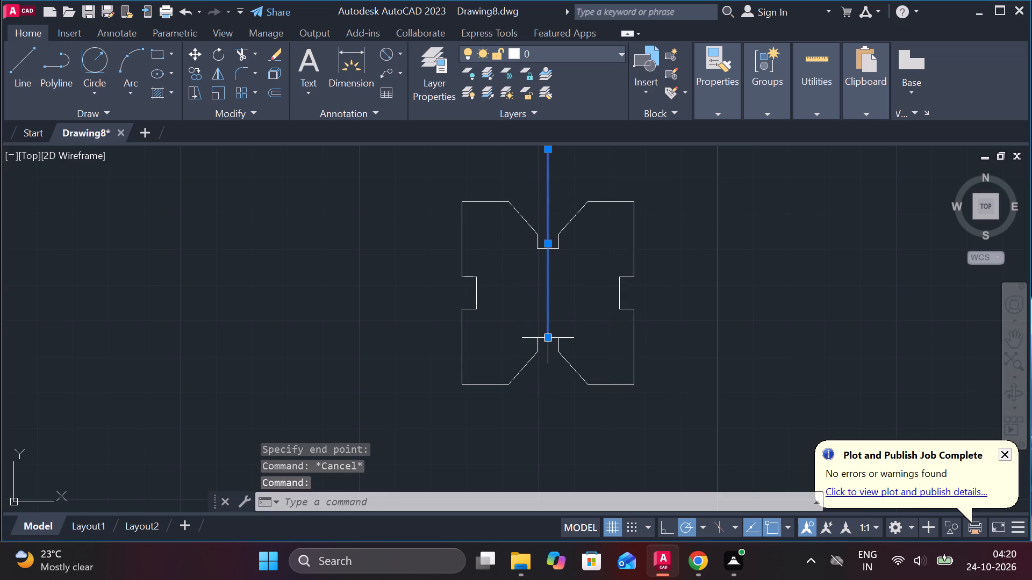
left_click(598, 377)
middle_click_drag(574, 415, 556, 390)
left_click(554, 427)
key("Escape")
Draw a vertical centre line through the middle of the undimensioned clamp, extending above its top edge and below its feet.
scroll(586, 351, "down", 2)
middle_click_drag(529, 309, 532, 382)
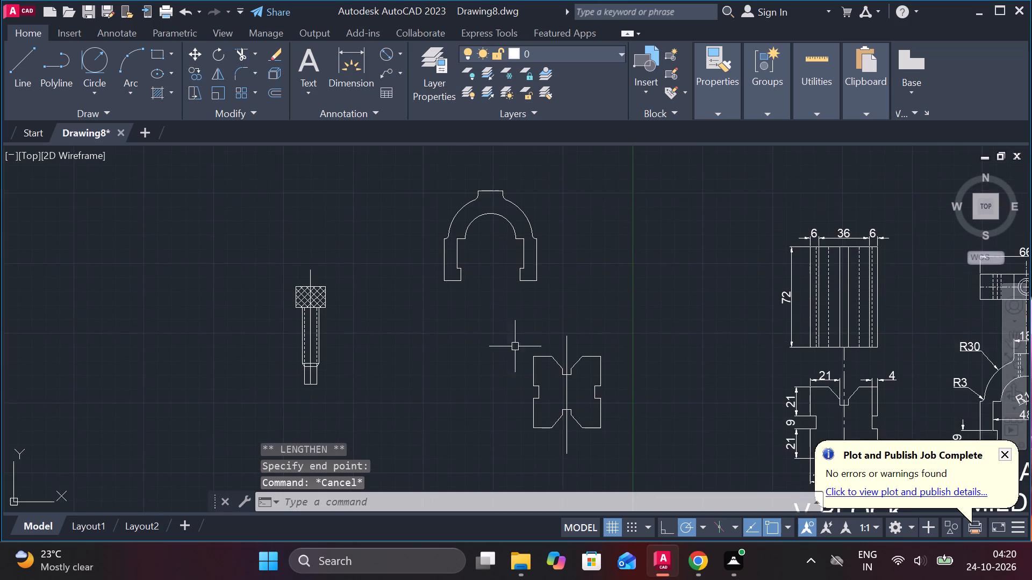
middle_click_drag(512, 307, 515, 360)
key("l")
key("Return")
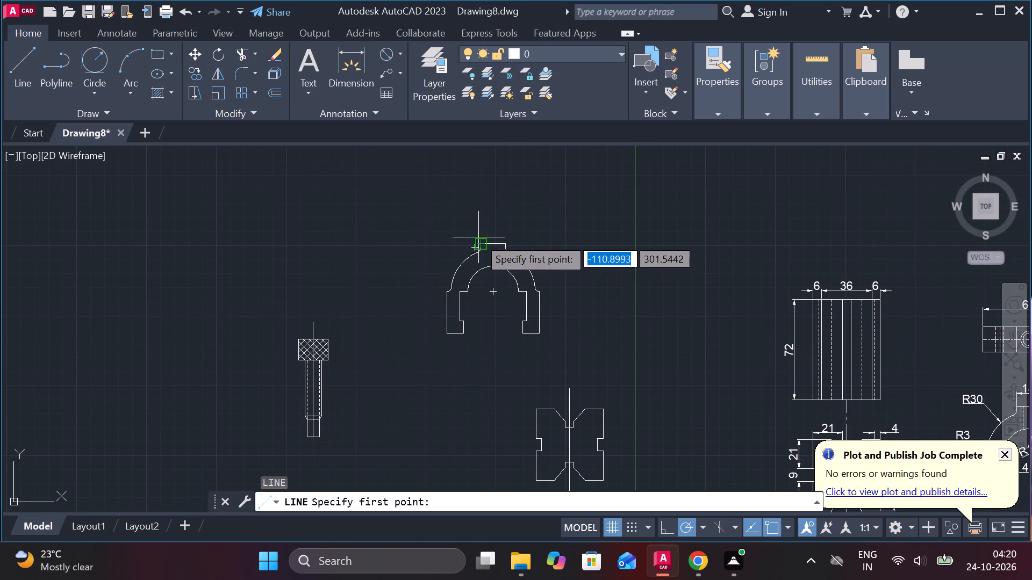
left_click(491, 242)
left_click(491, 204)
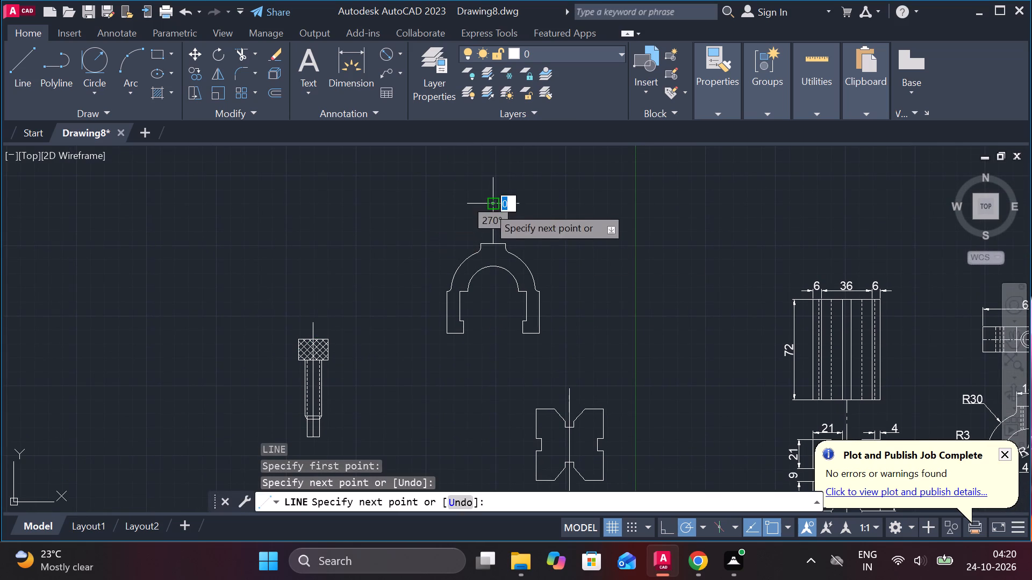
key("Escape")
left_click(493, 215)
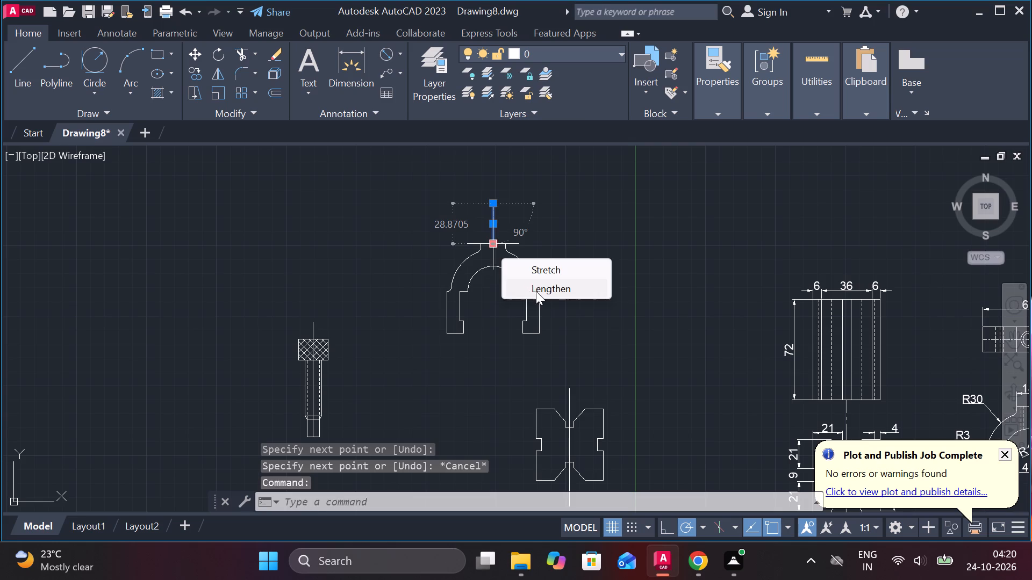
left_click(536, 291)
left_click(504, 371)
key("Escape")
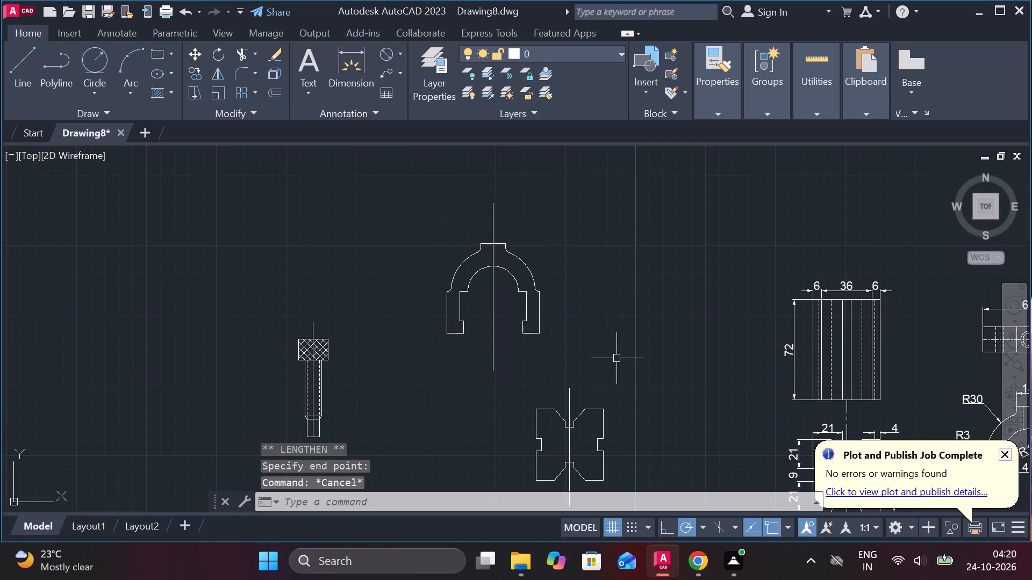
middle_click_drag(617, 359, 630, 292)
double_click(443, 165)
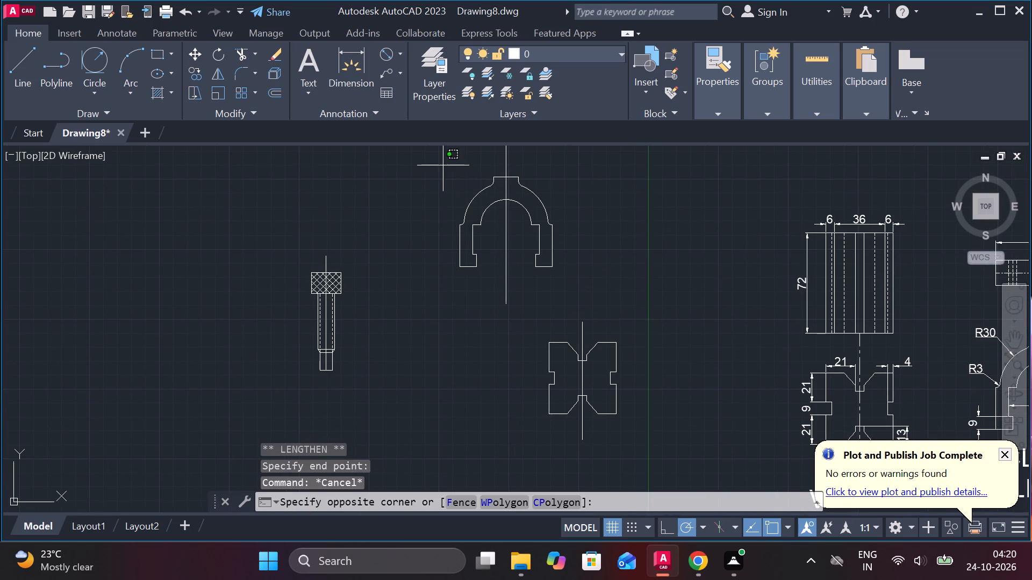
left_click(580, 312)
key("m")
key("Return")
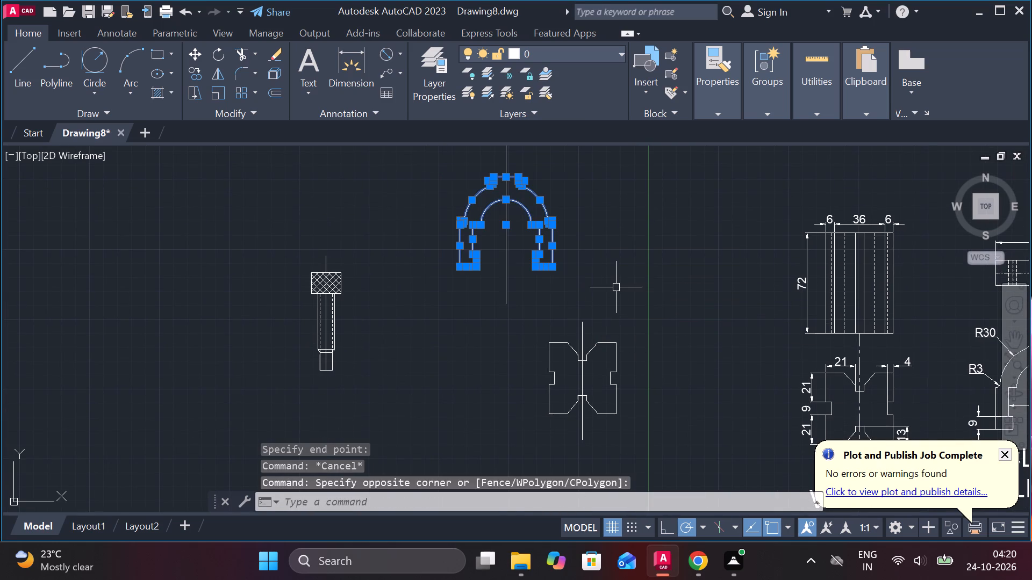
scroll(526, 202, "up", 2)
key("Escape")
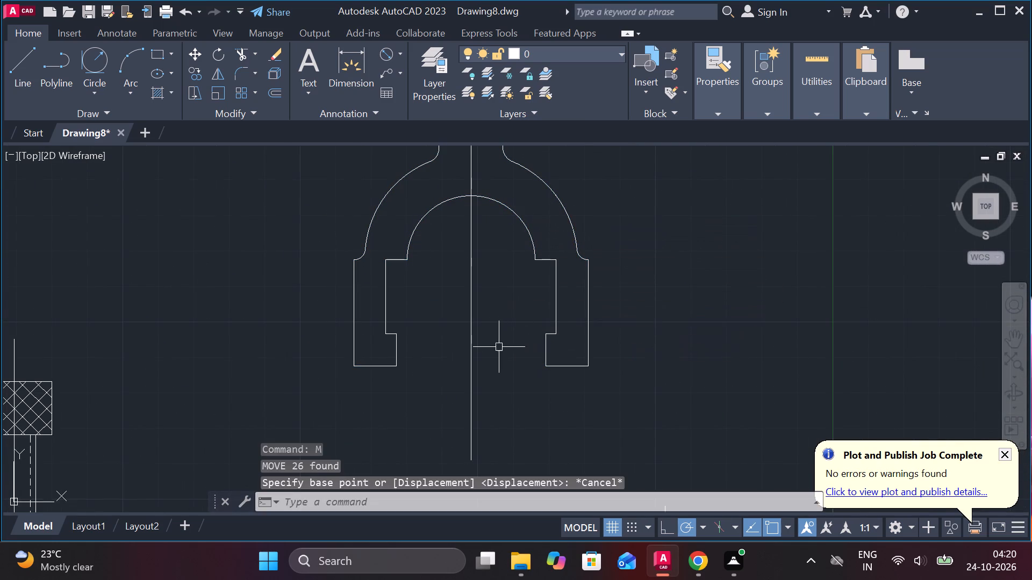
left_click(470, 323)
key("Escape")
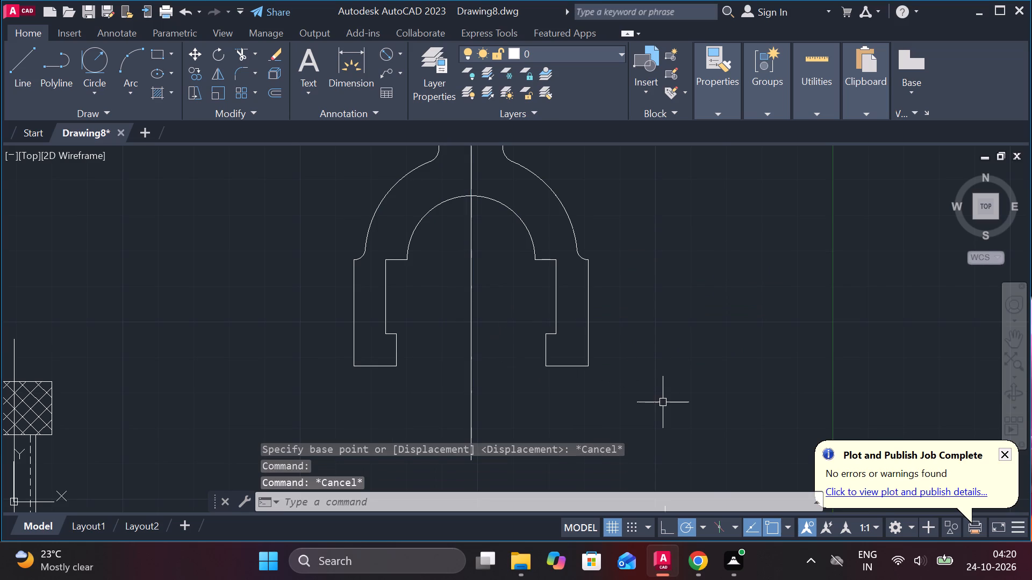
Move the undimensioned clamp with its centre line, from its top-edge midpoint, to a clear spot between the bolt and the V-block.
scroll(651, 392, "down", 2)
left_click_drag(650, 399, 586, 393)
left_click(486, 206)
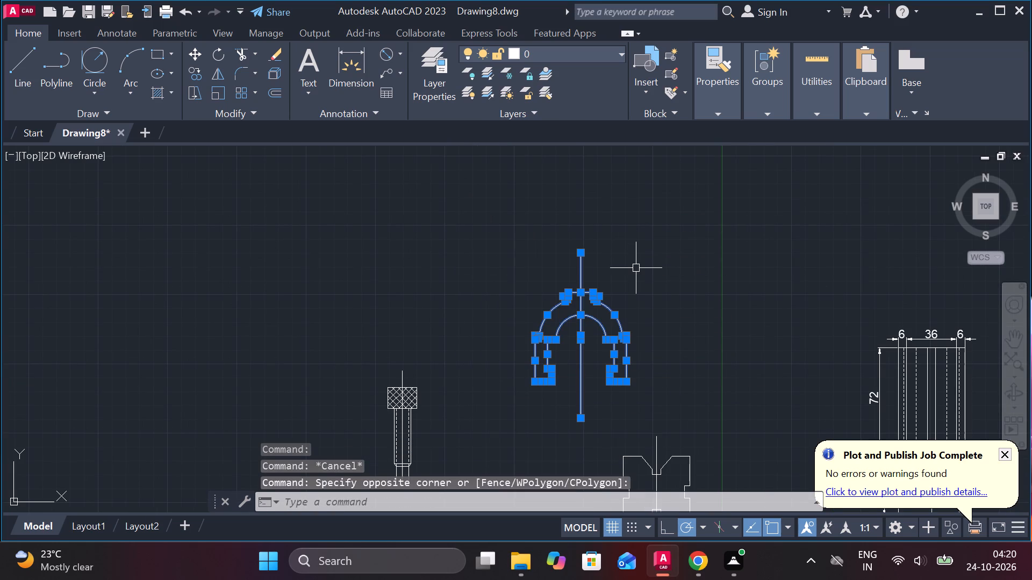
key("m")
key("Return")
scroll(583, 336, "up", 2)
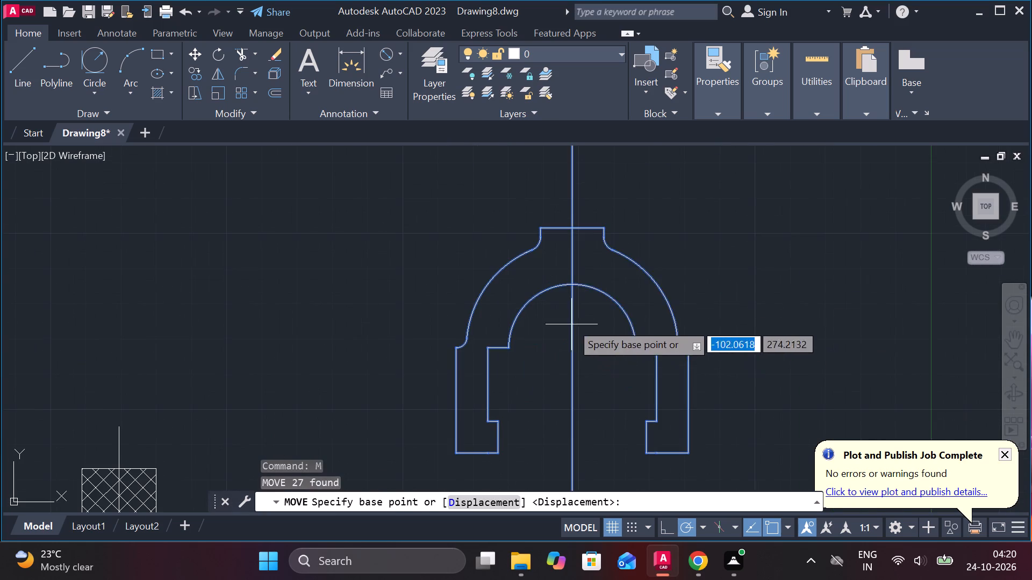
left_click(567, 234)
scroll(576, 241, "down", 2)
middle_click_drag(628, 306, 546, 124)
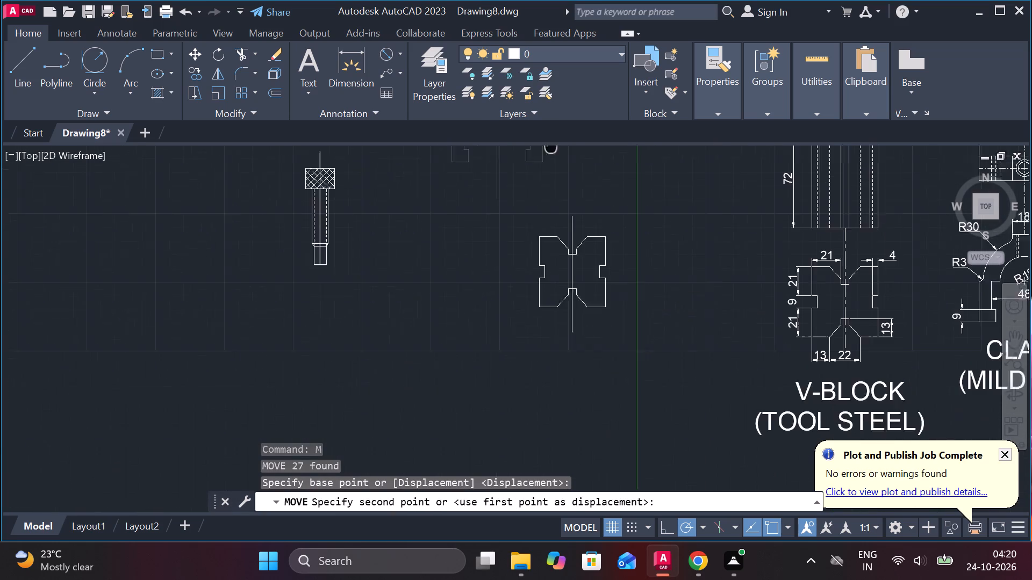
scroll(568, 191, "up", 2)
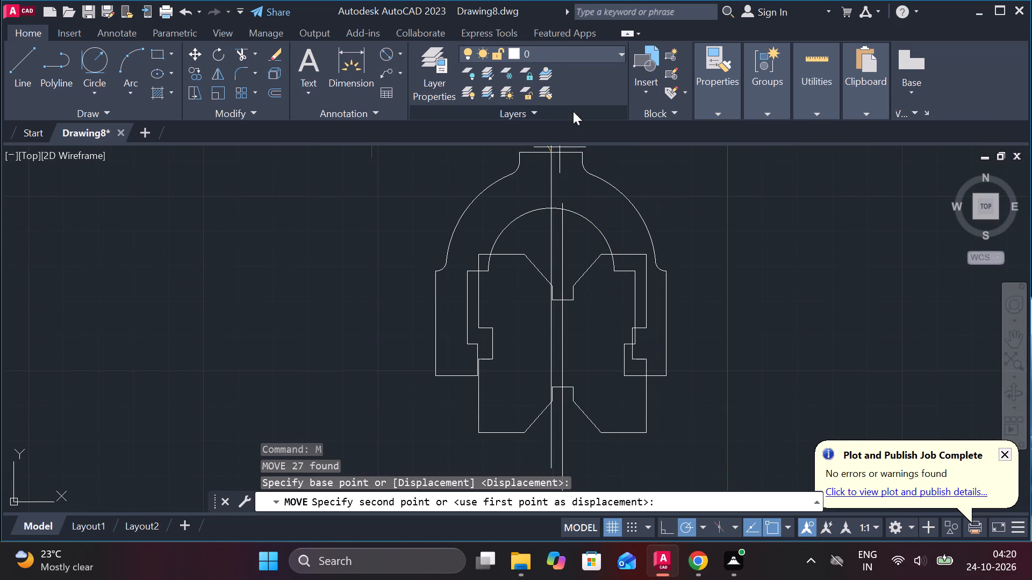
scroll(574, 165, "down", 1)
middle_click_drag(574, 178, 557, 212)
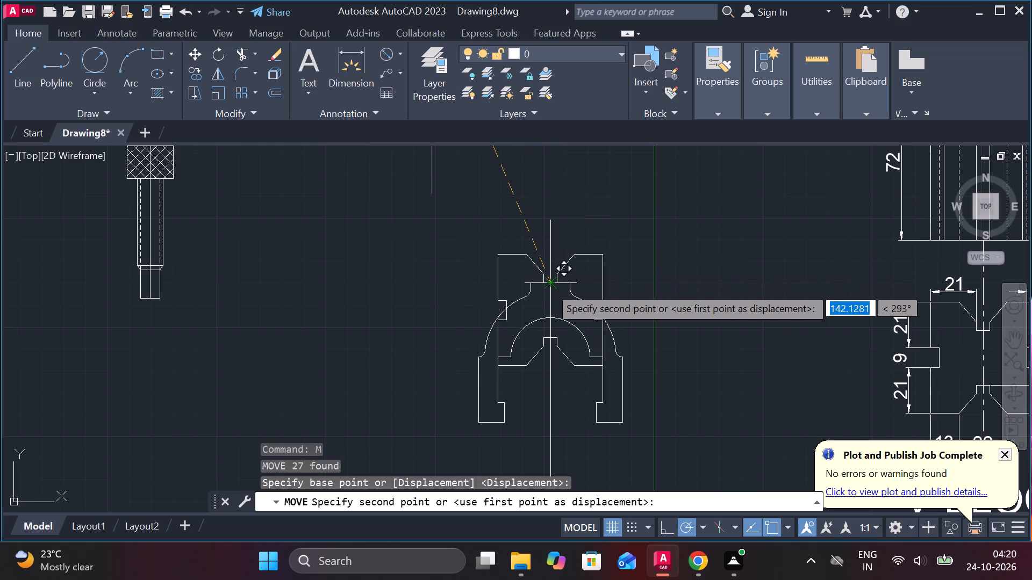
scroll(553, 273, "up", 2)
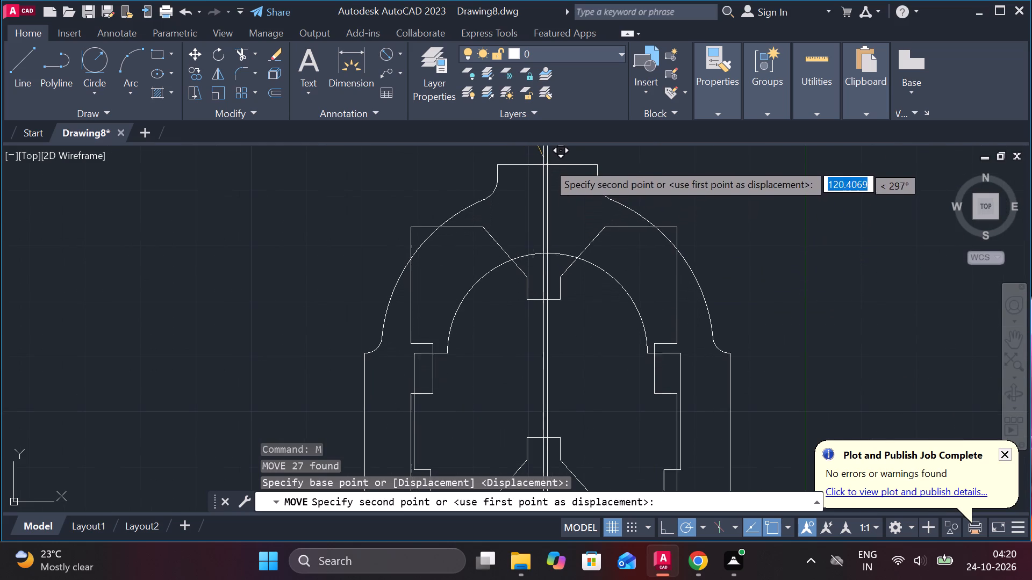
scroll(560, 209, "down", 3)
middle_click_drag(572, 228, 502, 277)
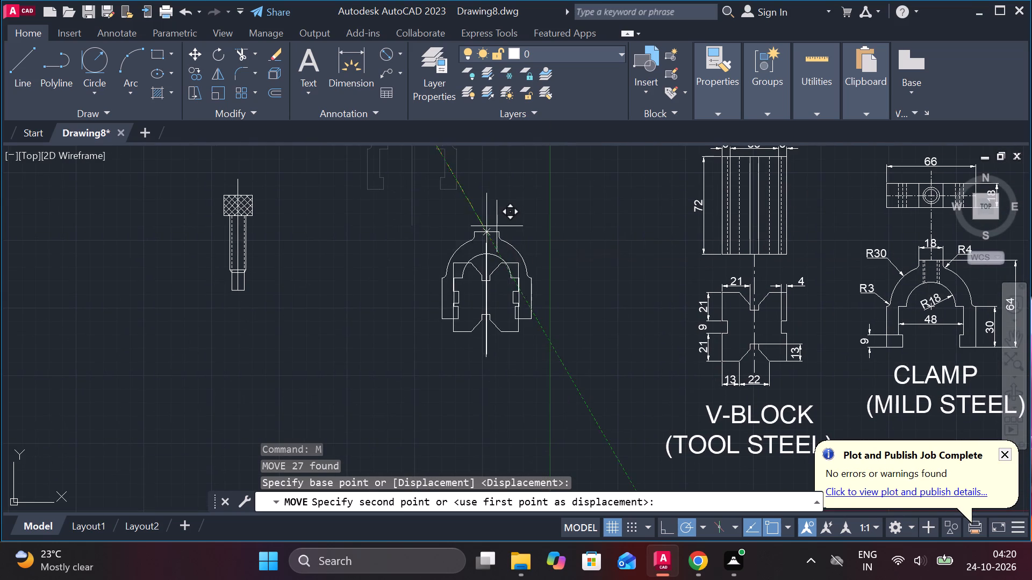
left_click(382, 176)
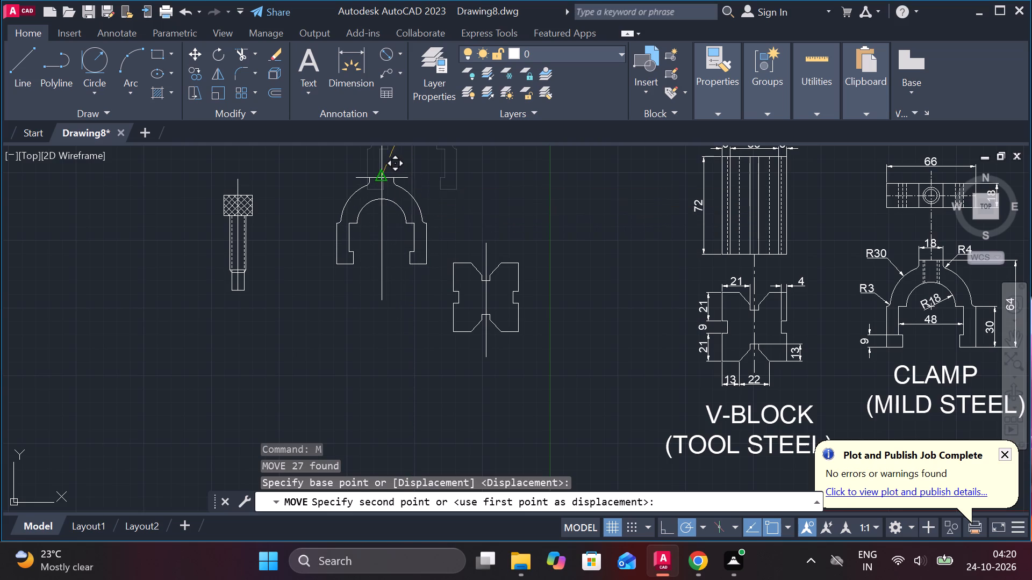
middle_click_drag(437, 252, 495, 253)
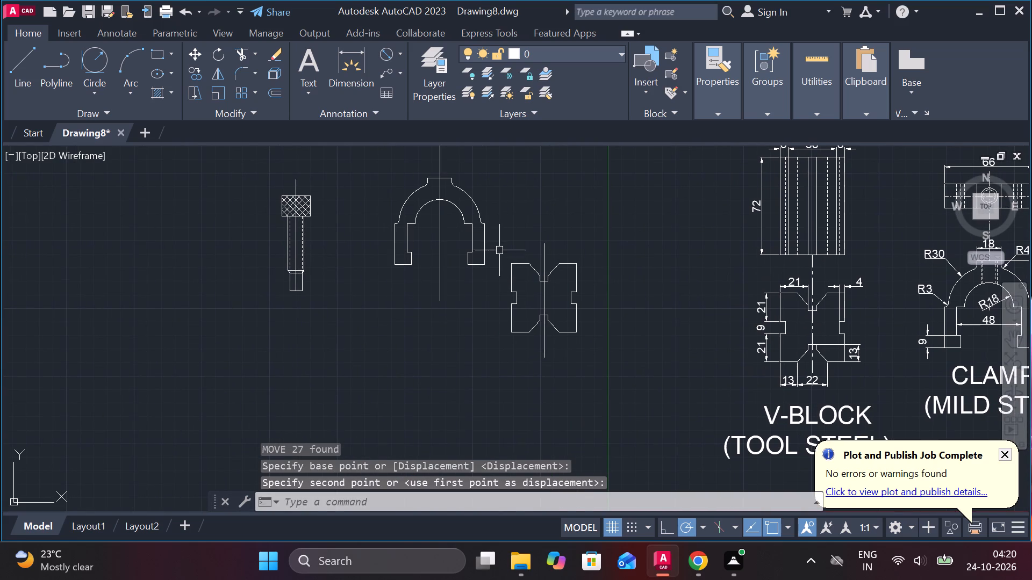
left_click(499, 248)
key("Escape")
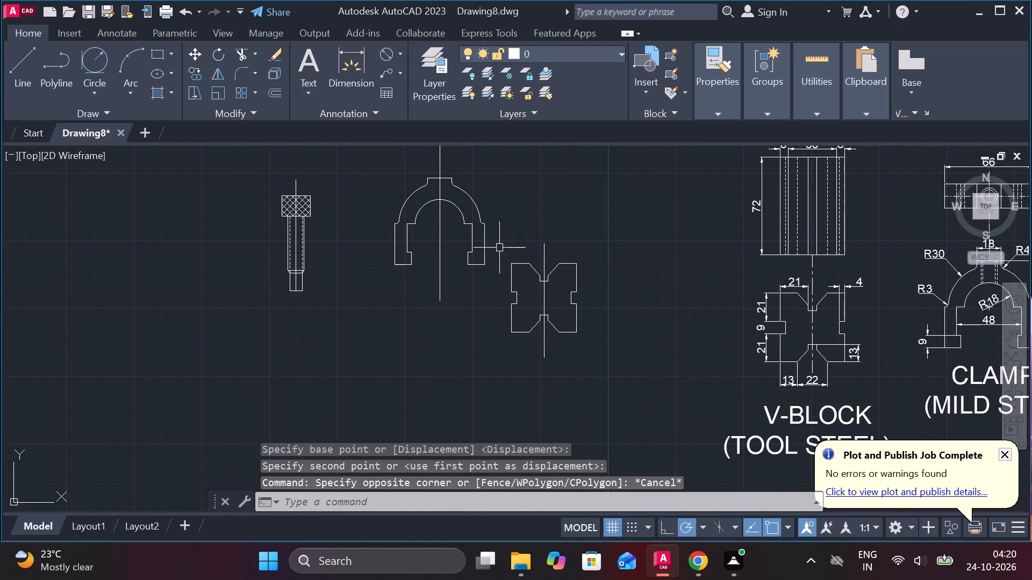
Draw a horizontal line about 38 units long across the undimensioned V-block, joining the midpoints of its two side notches.
scroll(503, 309, "up", 2)
key("l")
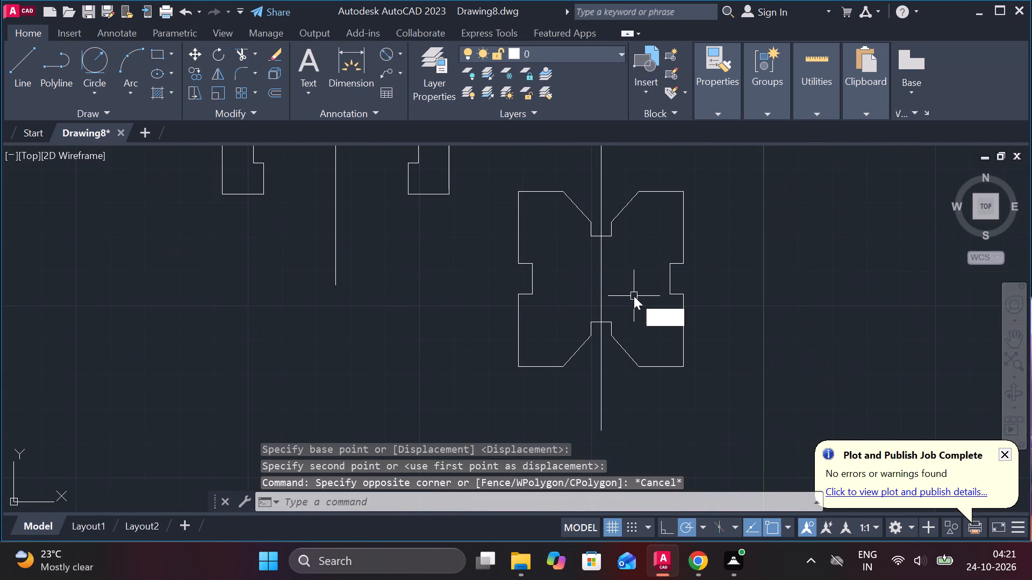
key("Return")
left_click(534, 280)
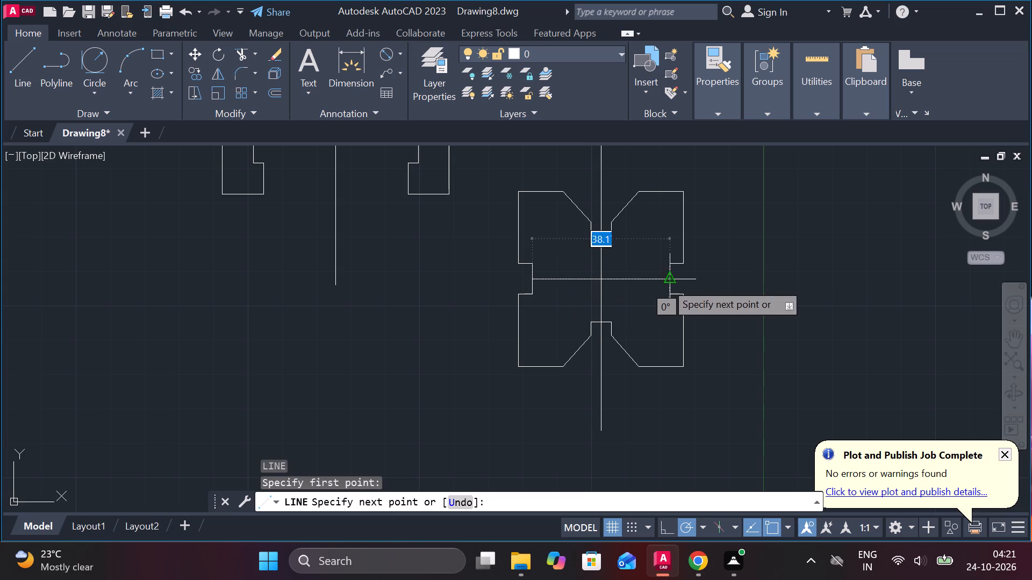
left_click(671, 280)
key("Escape")
scroll(720, 277, "down", 1)
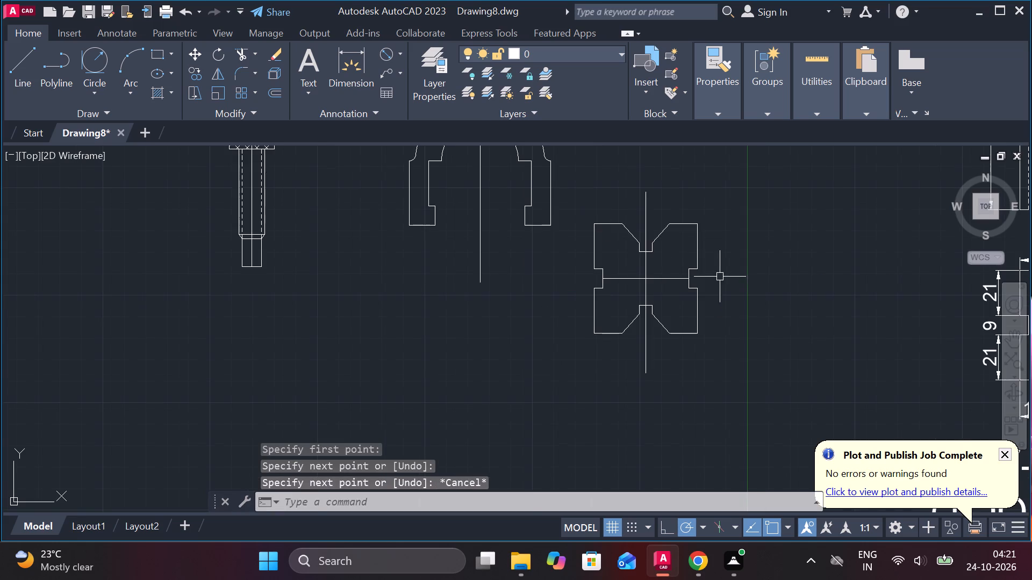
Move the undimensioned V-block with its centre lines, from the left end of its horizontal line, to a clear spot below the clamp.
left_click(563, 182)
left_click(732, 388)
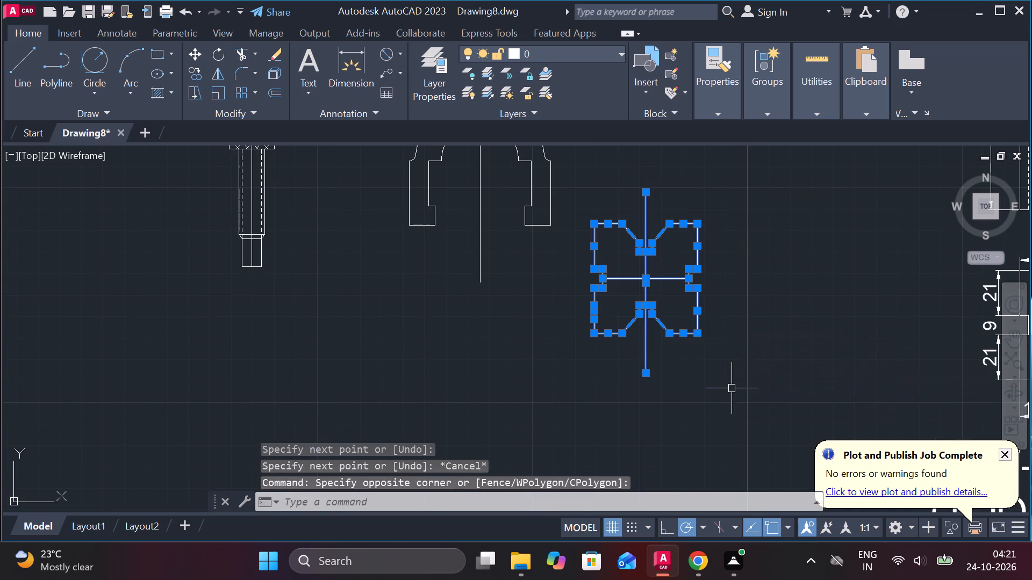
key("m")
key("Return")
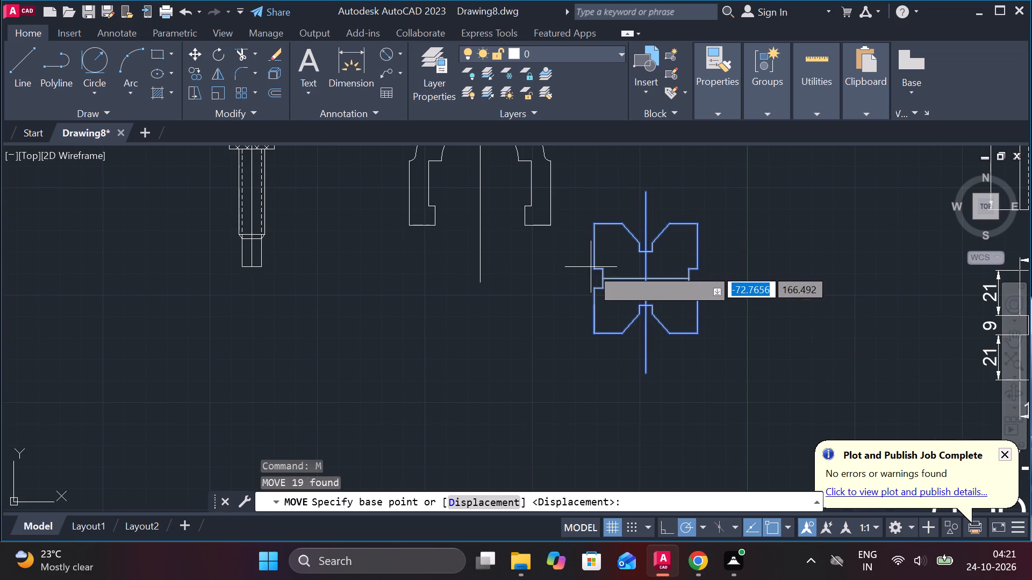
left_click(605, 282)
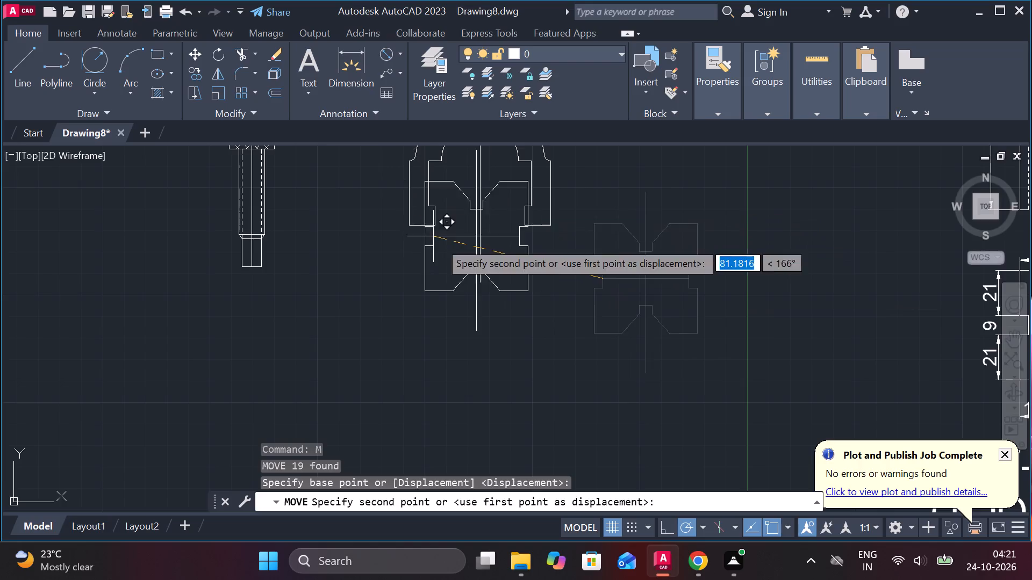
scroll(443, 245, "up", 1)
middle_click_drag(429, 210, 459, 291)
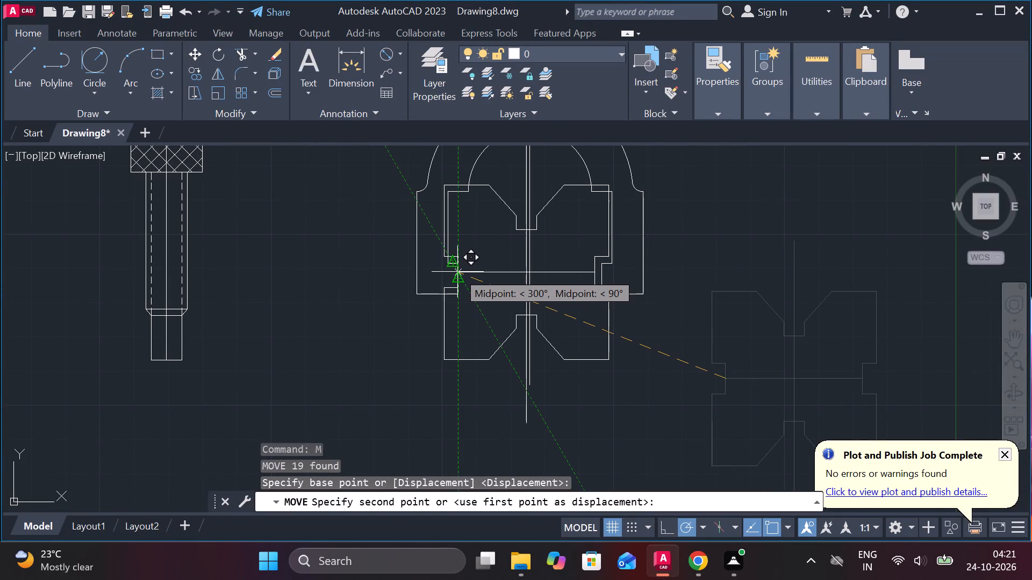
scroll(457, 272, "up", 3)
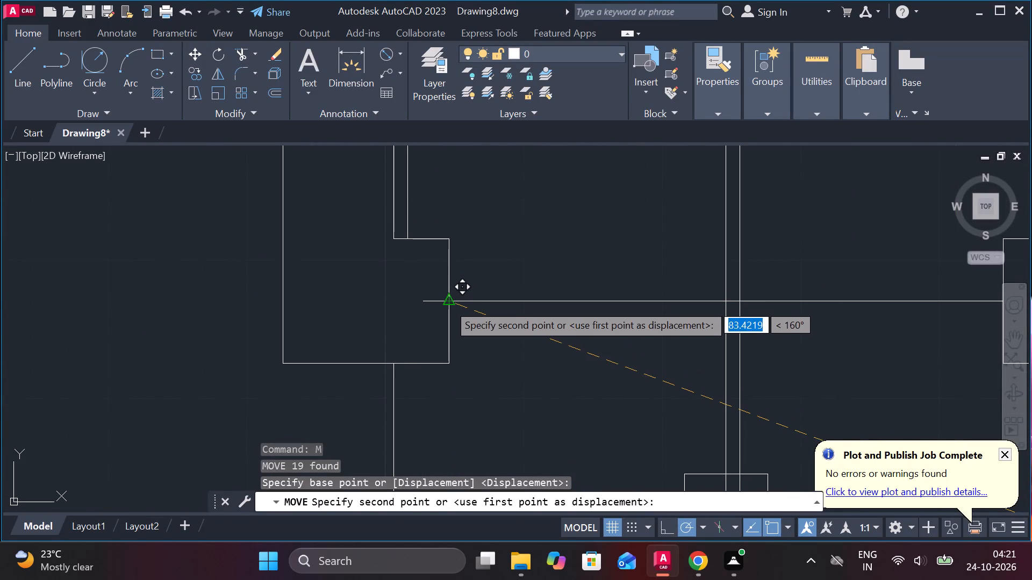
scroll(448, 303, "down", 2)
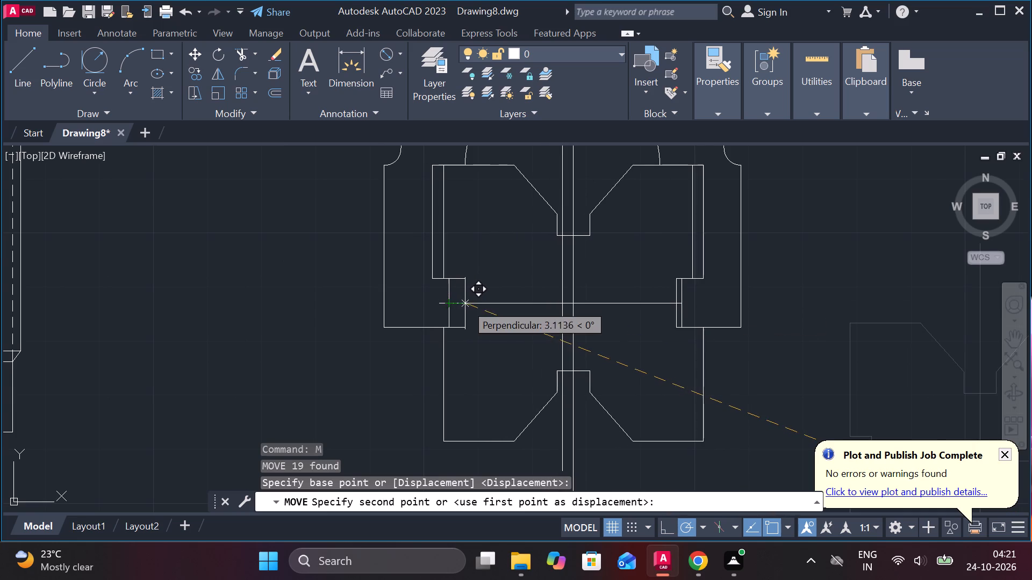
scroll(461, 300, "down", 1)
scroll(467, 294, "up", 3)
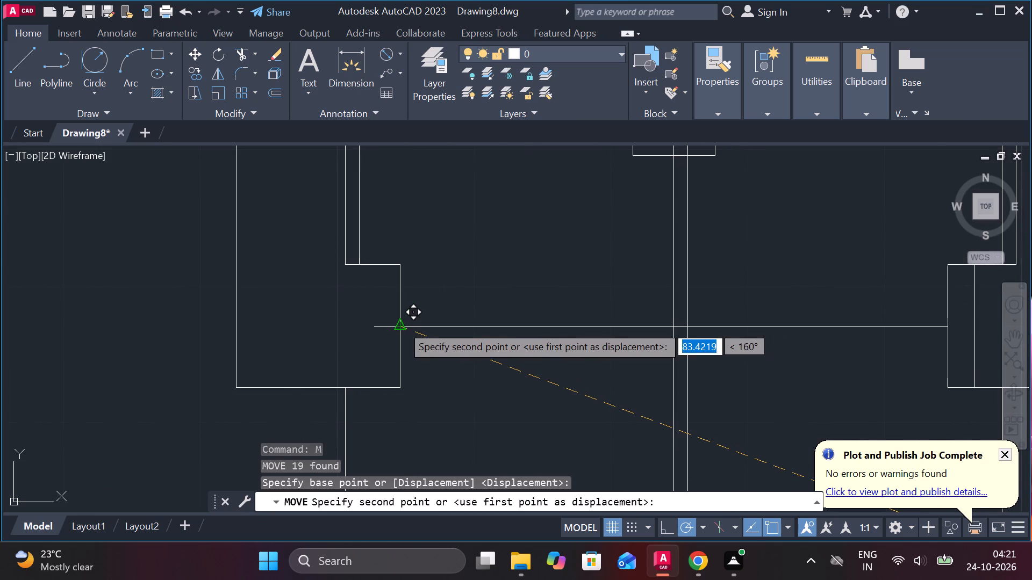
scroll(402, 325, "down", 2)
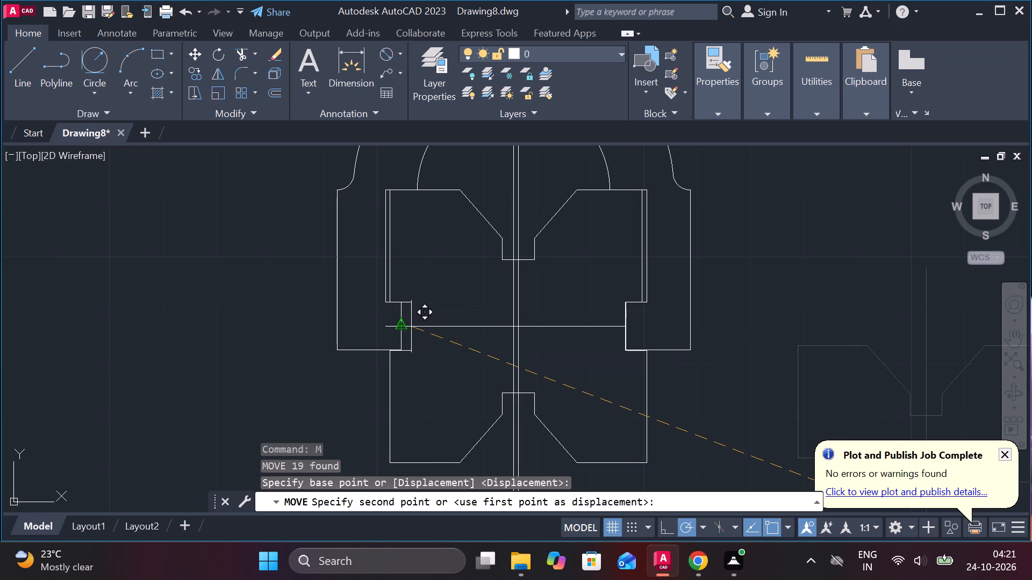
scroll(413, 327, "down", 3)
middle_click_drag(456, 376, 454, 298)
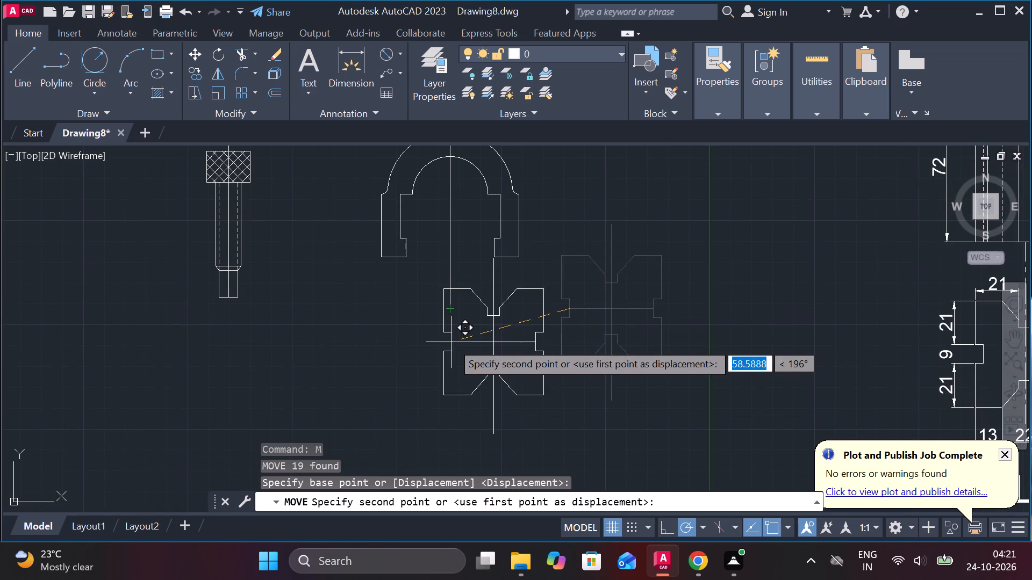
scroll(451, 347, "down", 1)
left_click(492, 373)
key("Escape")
Draw a horizontal line 42 units long joining the midpoints of the inner faces of the undimensioned clamp's feet.
scroll(474, 301, "up", 2)
key("l")
key("Return")
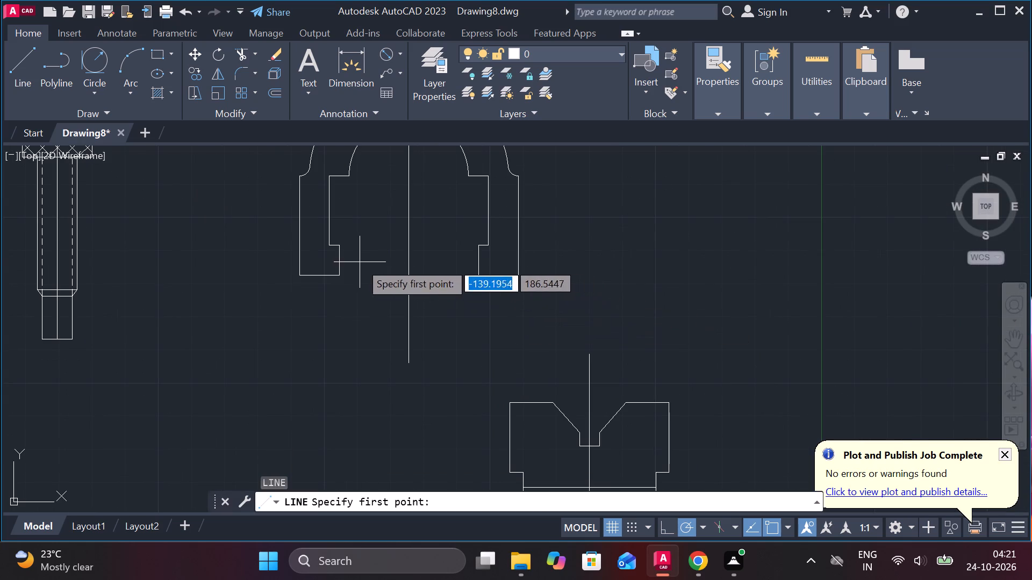
left_click(335, 264)
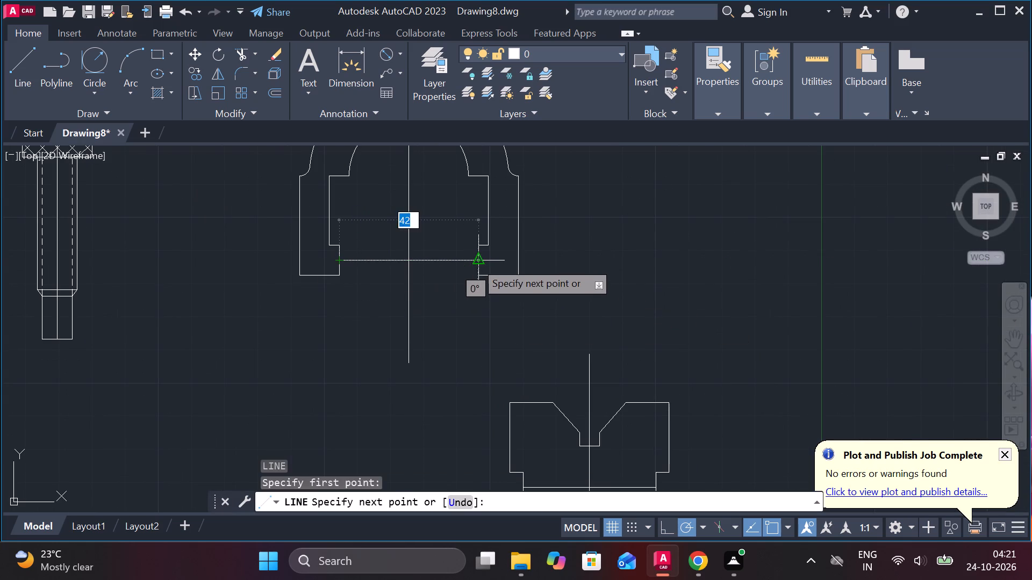
left_click(476, 259)
scroll(614, 256, "down", 2)
scroll(632, 296, "up", 1)
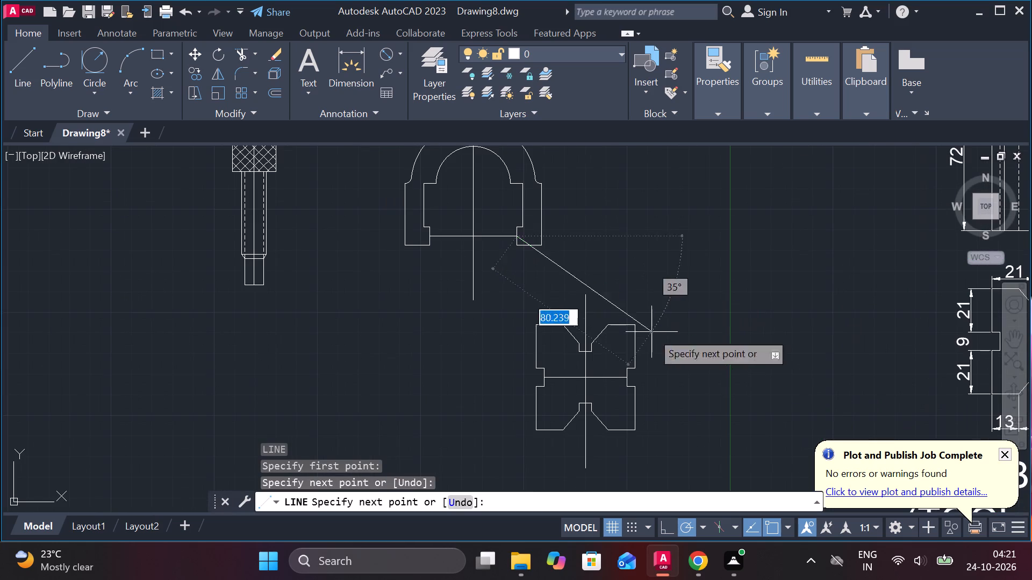
key("Escape")
Move the undimensioned V-block into the clamp, placing the midpoint of its horizontal line on the midpoint of the clamp's horizontal line.
middle_click_drag(662, 347, 653, 316)
left_click_drag(496, 255, 504, 262)
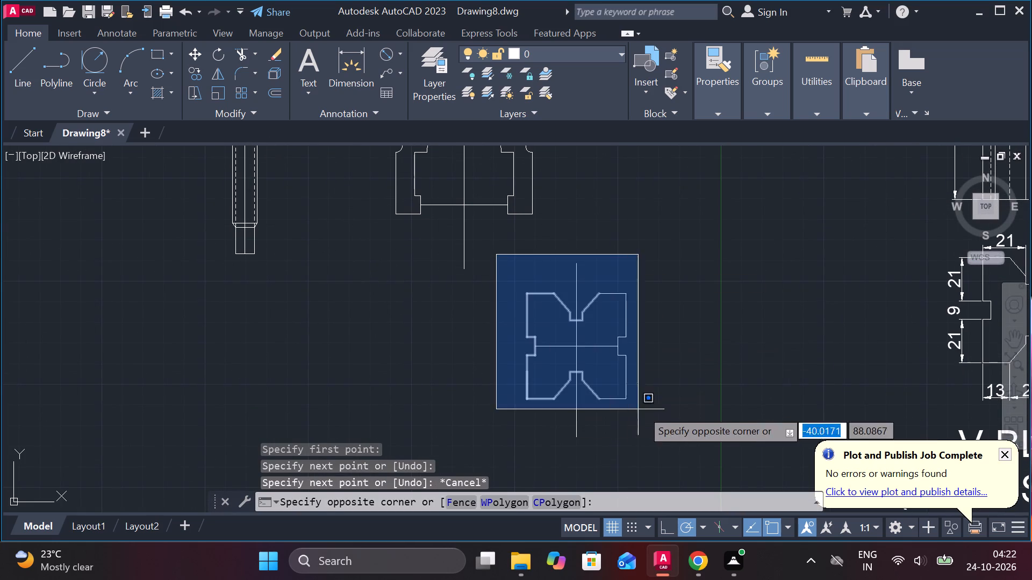
left_click(666, 452)
key("m")
key("Return")
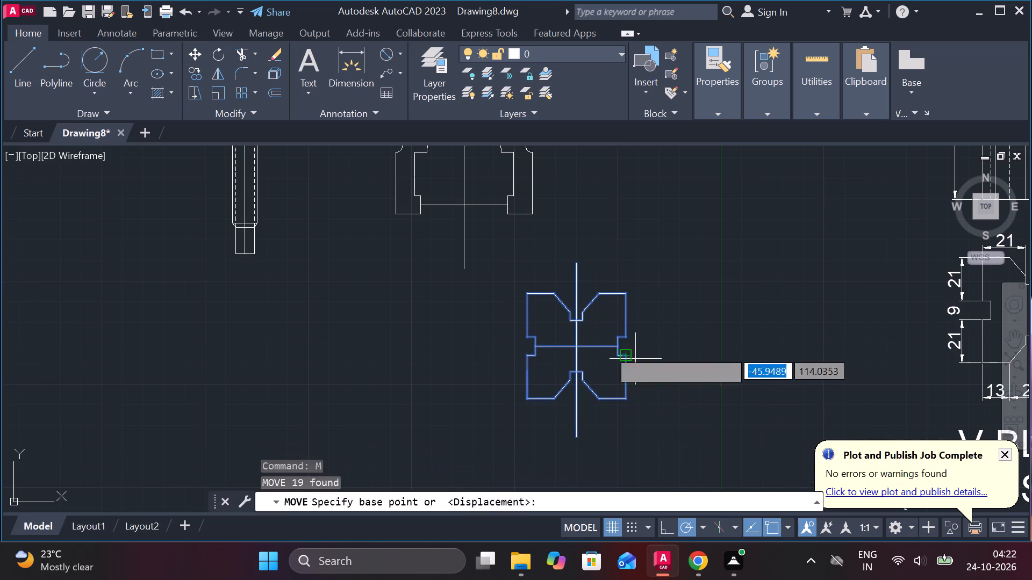
left_click(580, 343)
scroll(463, 207, "up", 1)
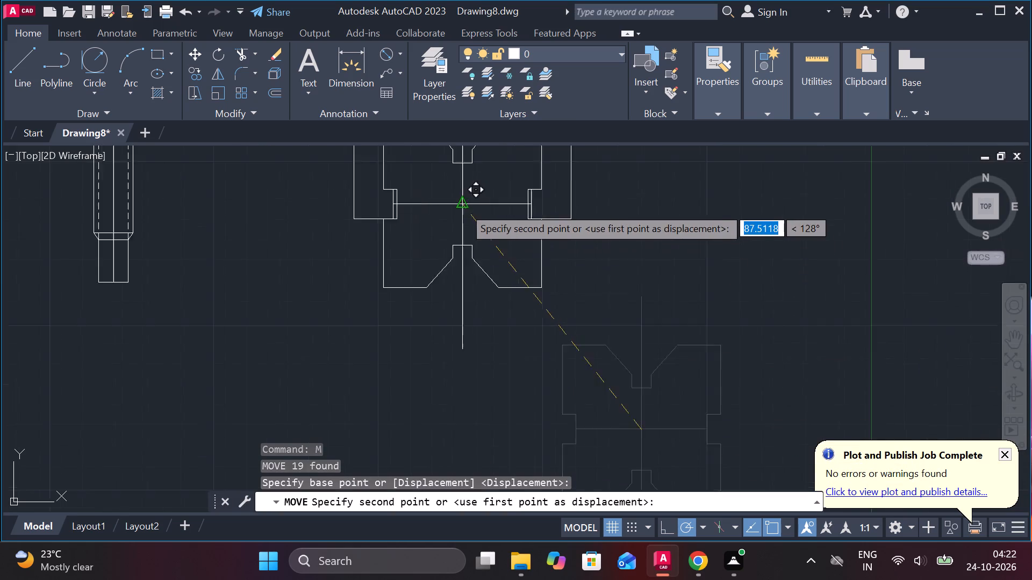
scroll(463, 207, "up", 1)
left_click(456, 197)
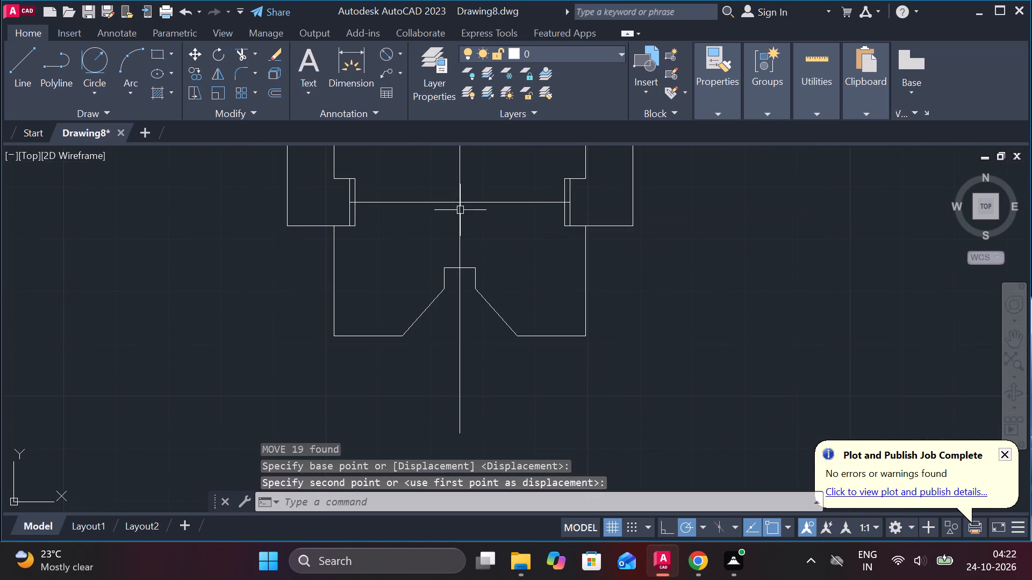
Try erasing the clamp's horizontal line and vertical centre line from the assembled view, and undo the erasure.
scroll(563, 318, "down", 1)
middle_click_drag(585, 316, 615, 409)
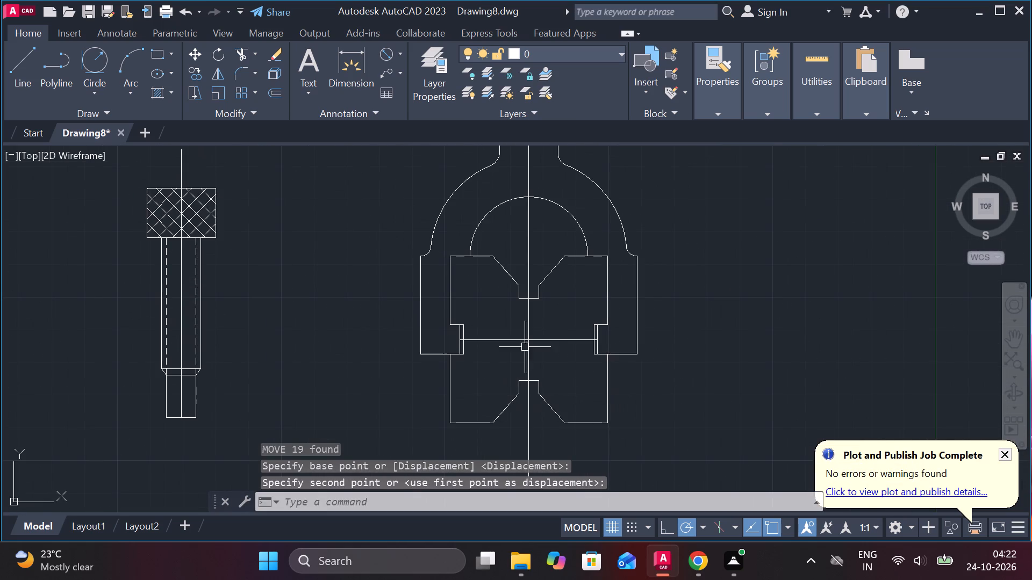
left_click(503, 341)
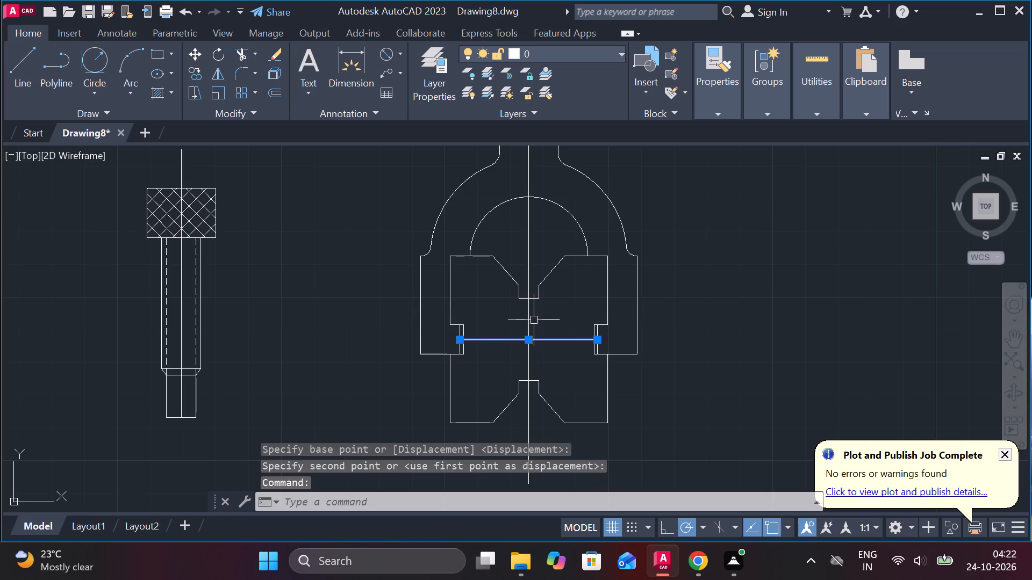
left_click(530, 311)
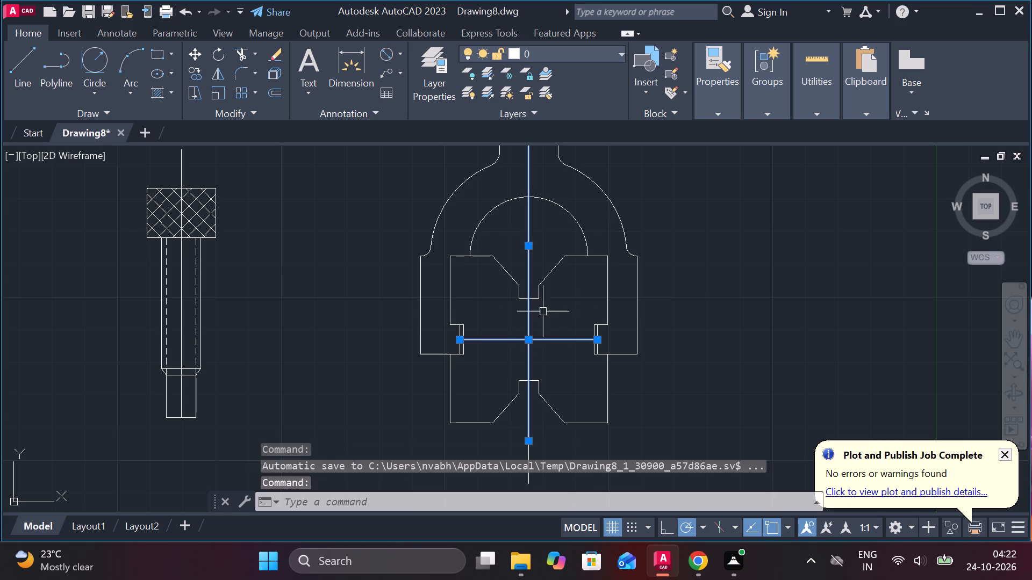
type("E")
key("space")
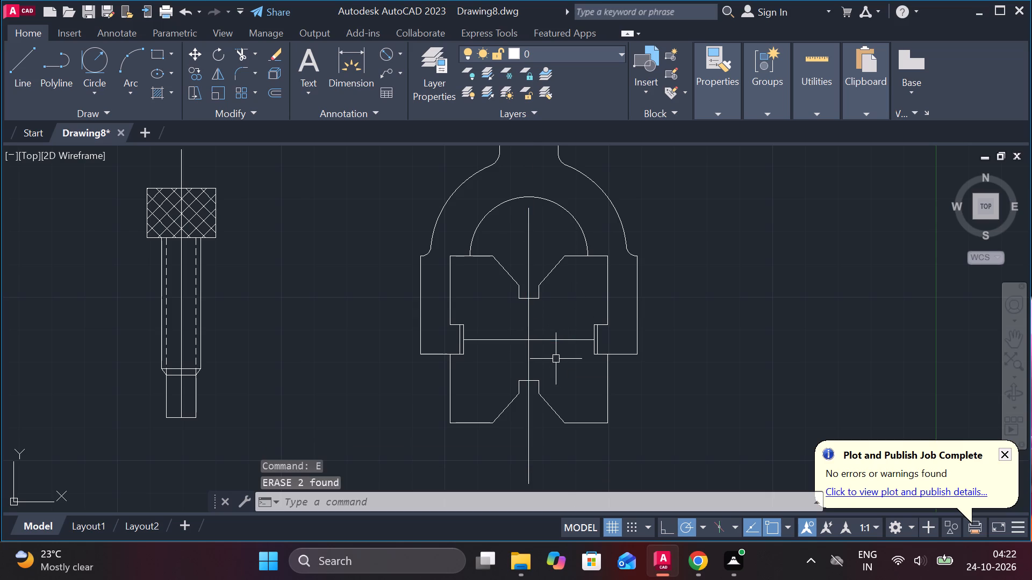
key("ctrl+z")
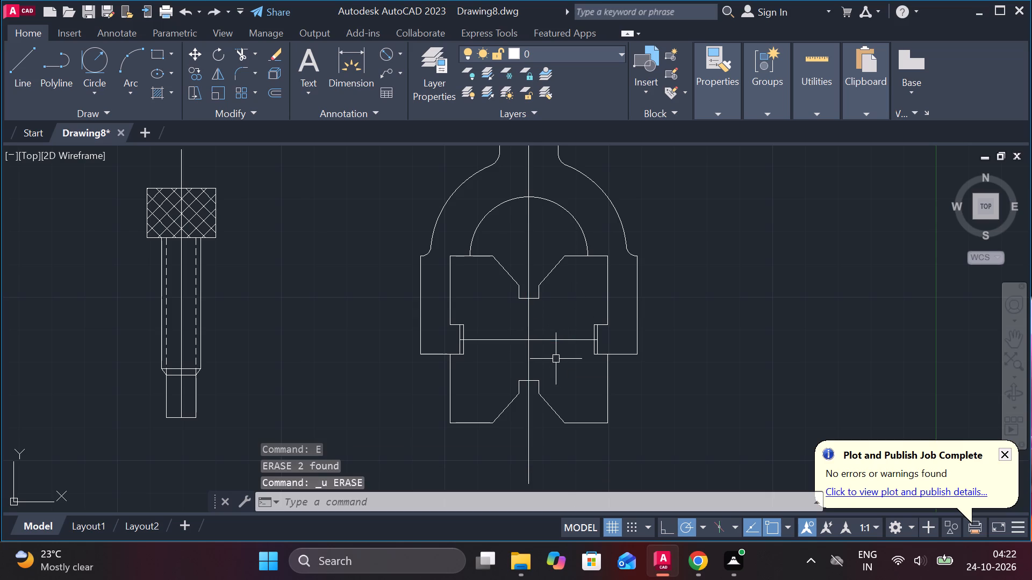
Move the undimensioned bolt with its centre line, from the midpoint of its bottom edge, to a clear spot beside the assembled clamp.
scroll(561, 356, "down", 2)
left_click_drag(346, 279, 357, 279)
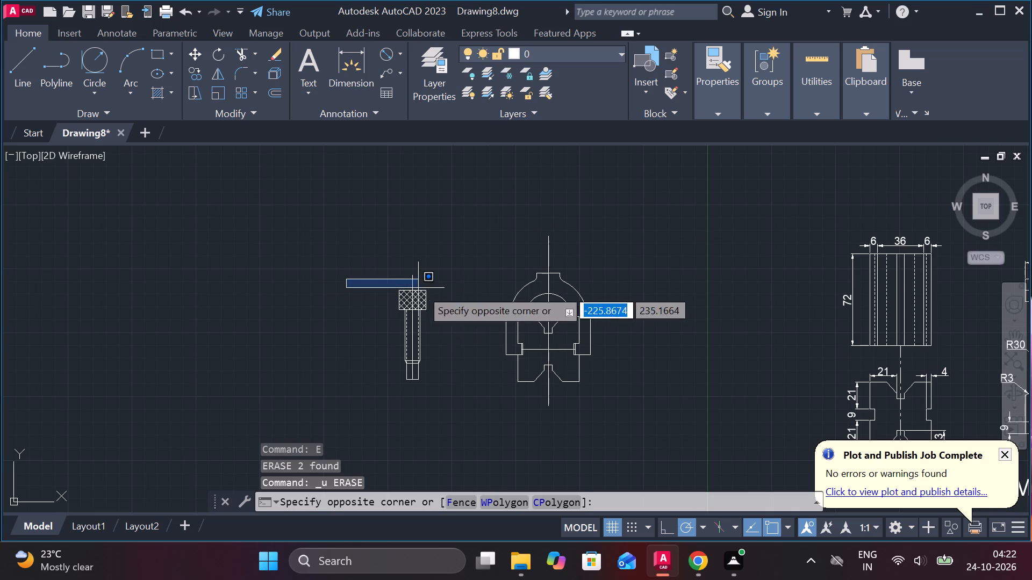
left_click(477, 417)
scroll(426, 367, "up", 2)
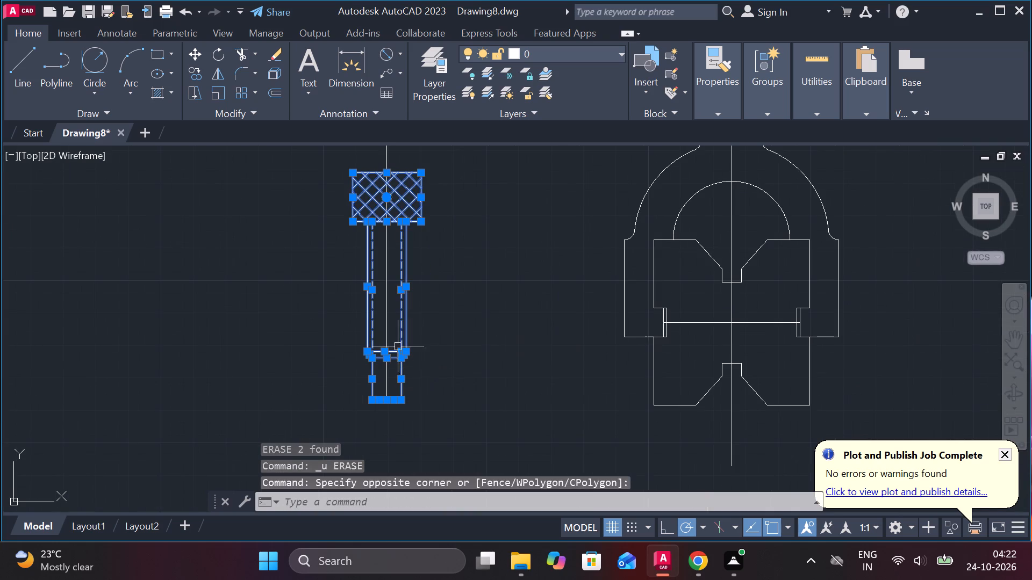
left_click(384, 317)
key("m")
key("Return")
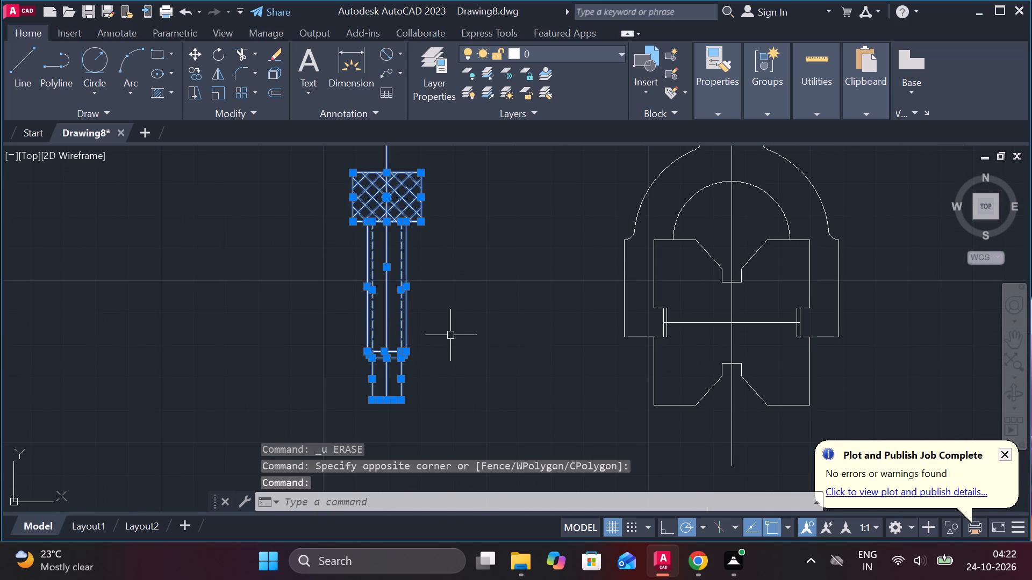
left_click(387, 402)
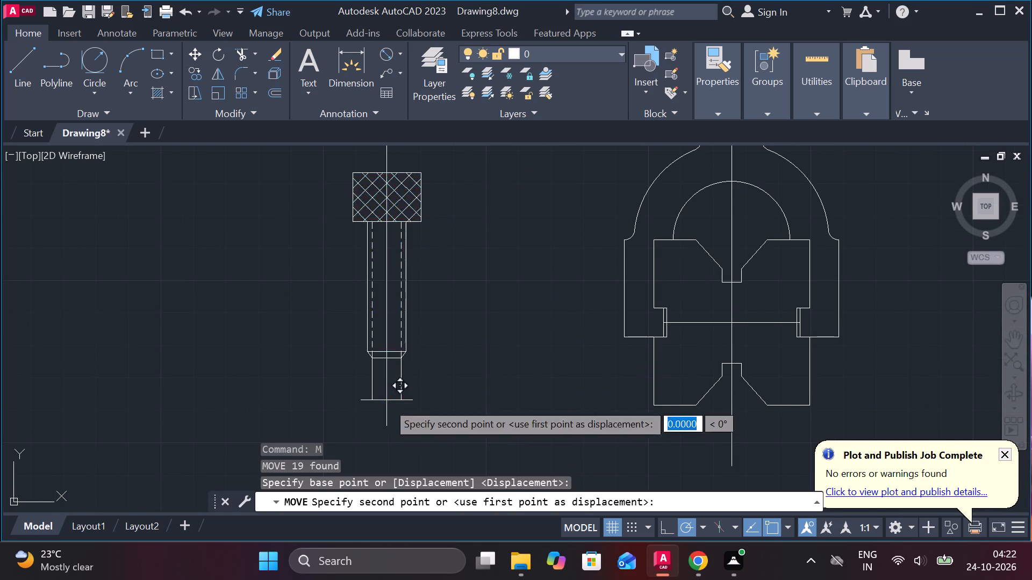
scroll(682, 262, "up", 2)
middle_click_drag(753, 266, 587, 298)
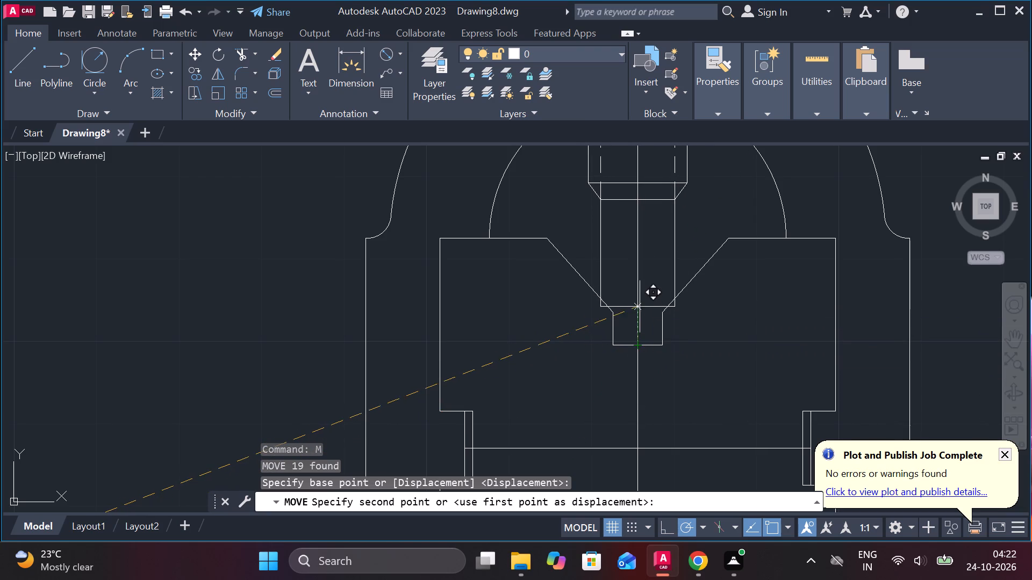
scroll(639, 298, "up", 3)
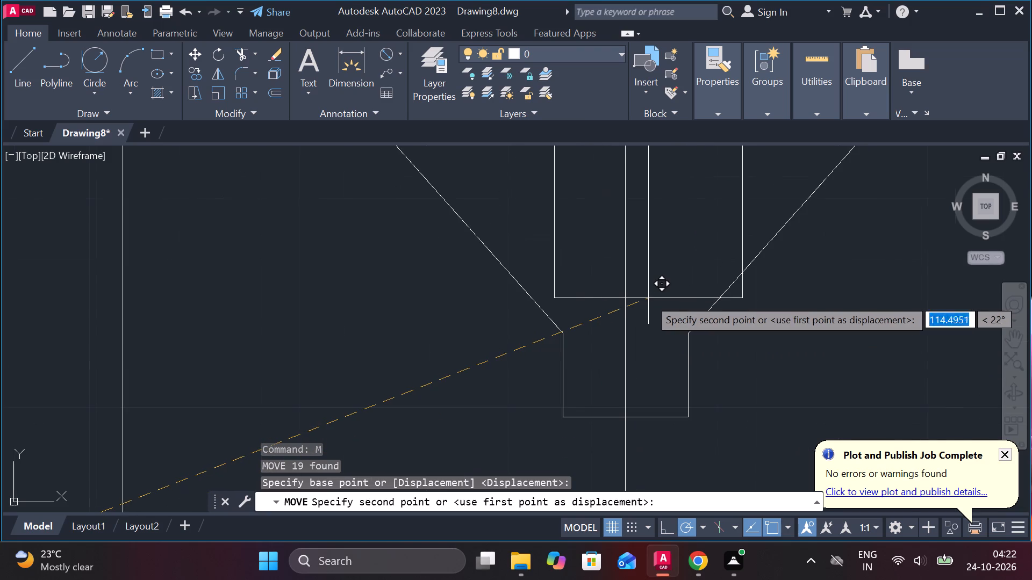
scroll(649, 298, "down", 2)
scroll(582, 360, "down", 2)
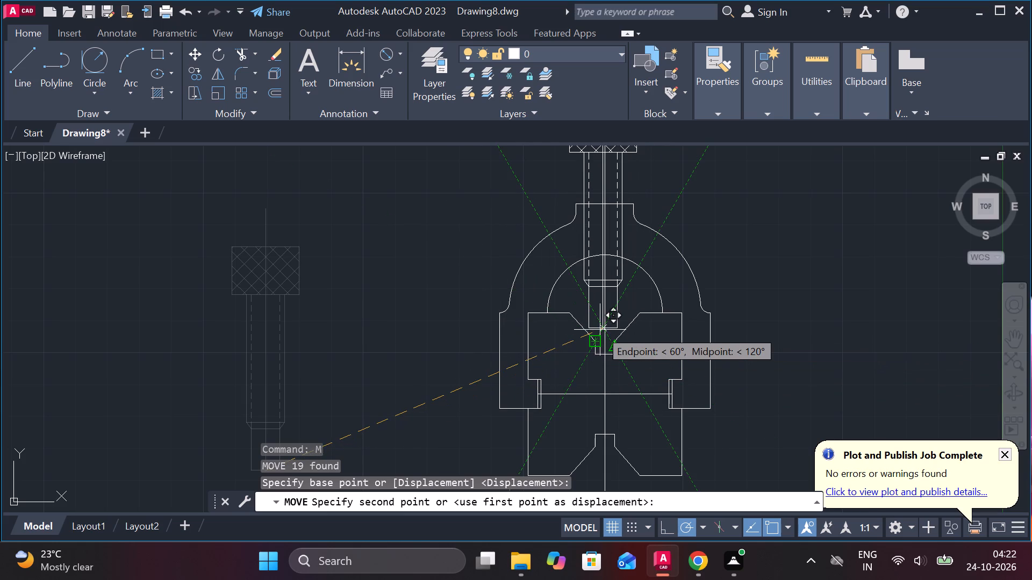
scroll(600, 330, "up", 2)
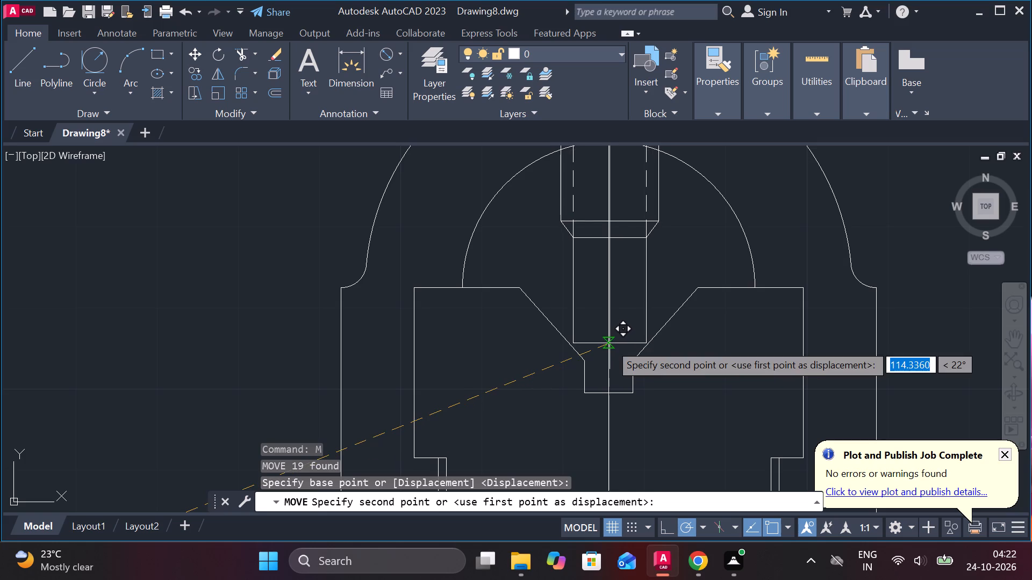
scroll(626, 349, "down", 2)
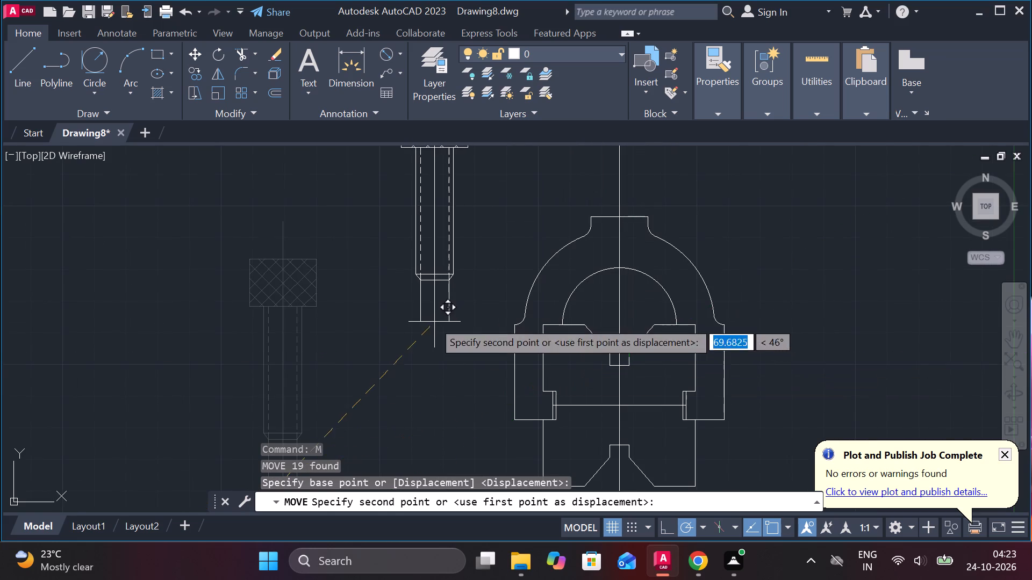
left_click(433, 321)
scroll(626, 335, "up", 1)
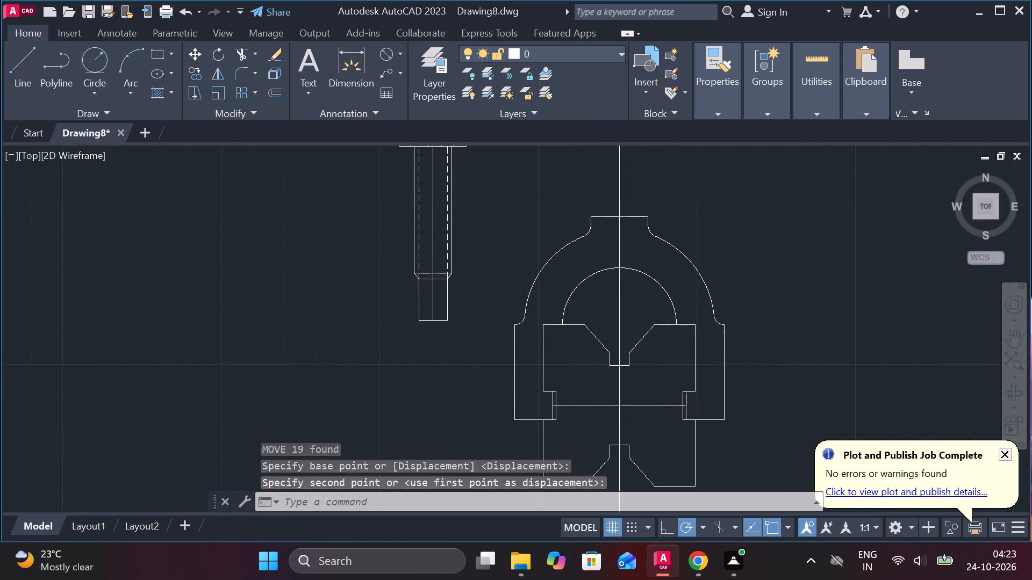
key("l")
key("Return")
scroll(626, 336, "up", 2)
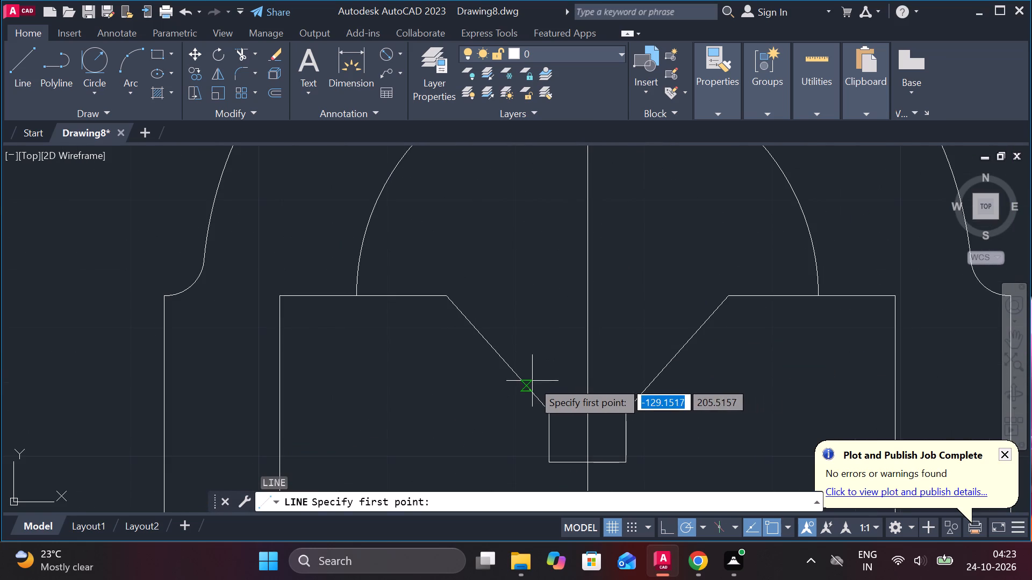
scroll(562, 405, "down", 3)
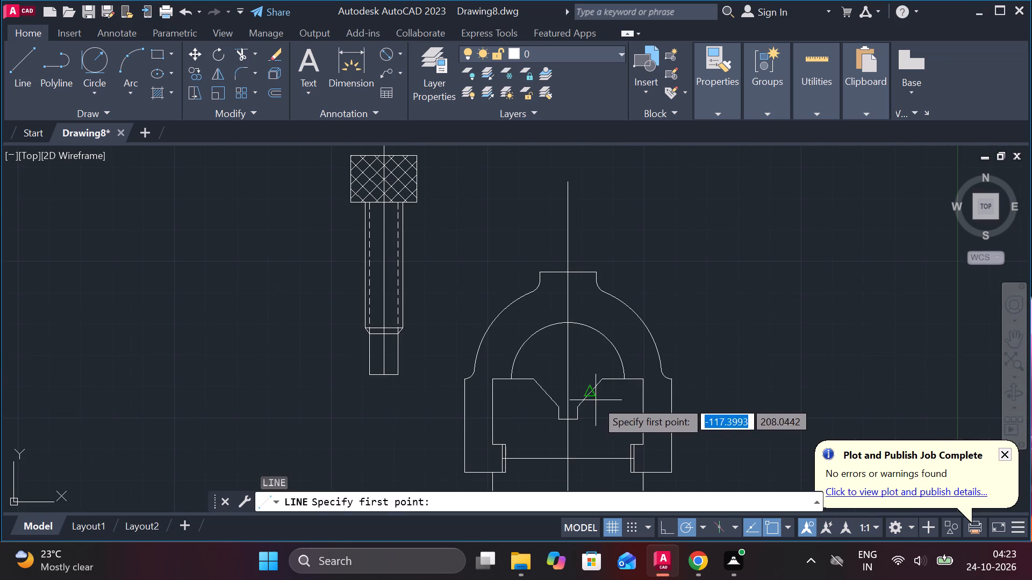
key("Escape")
Move the undimensioned bolt with its centre line into the clamp, placing its bottom-left corner on the V-groove's left sloping face with centre lines aligned.
scroll(488, 365, "down", 2)
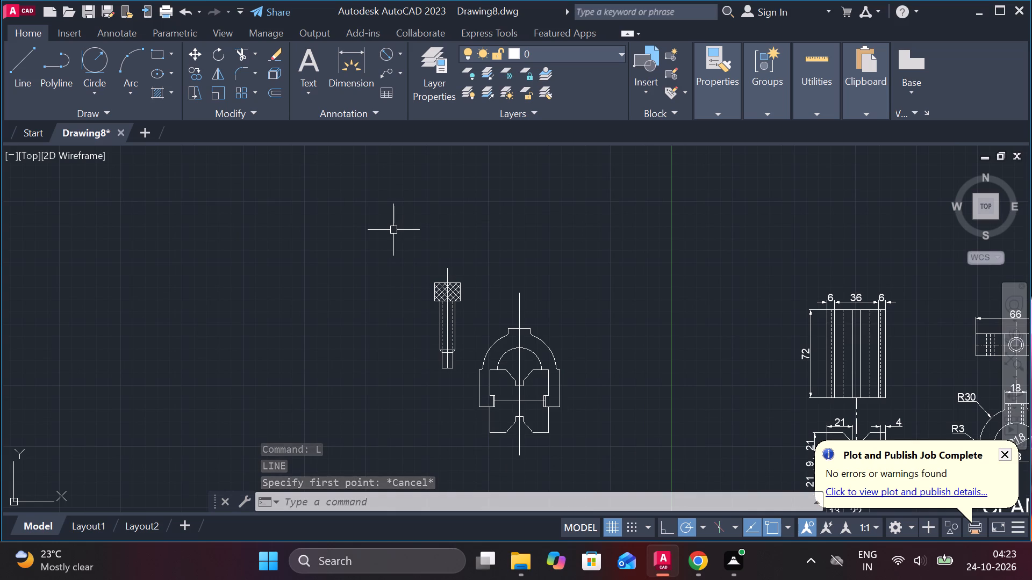
scroll(451, 392, "up", 1)
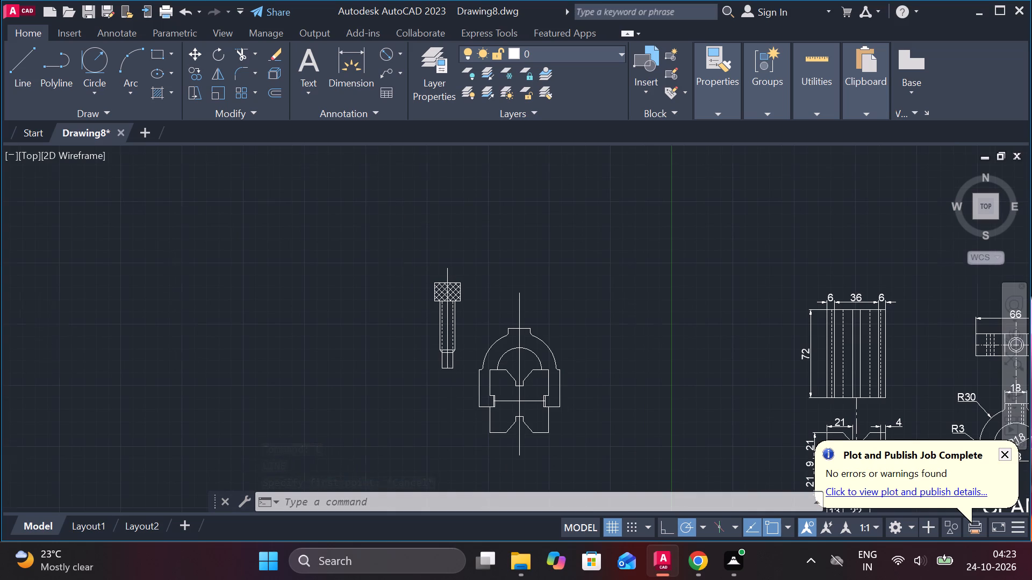
scroll(451, 392, "up", 1)
middle_click_drag(446, 392, 422, 391)
scroll(391, 360, "down", 1)
left_click(353, 183)
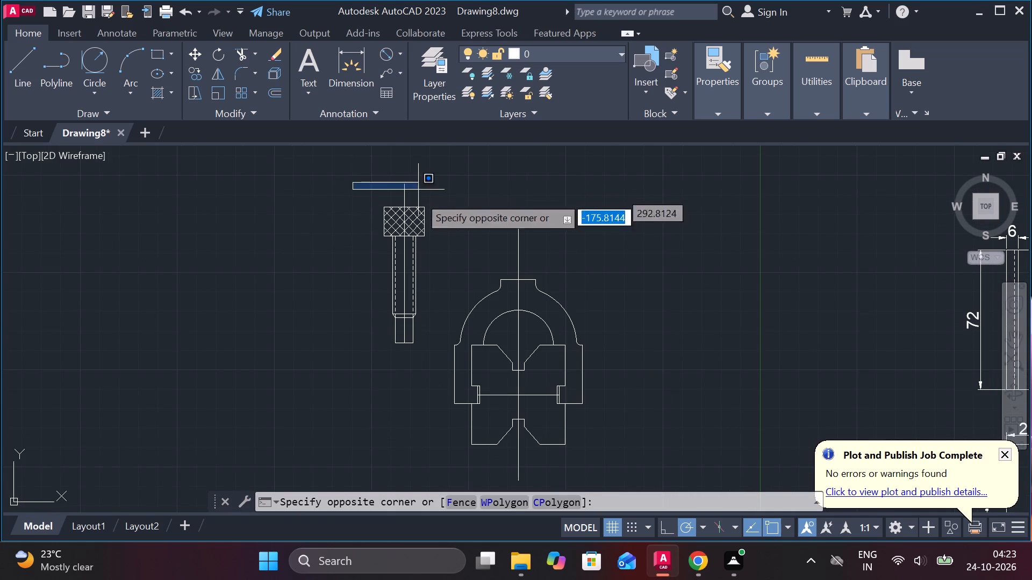
left_click(440, 388)
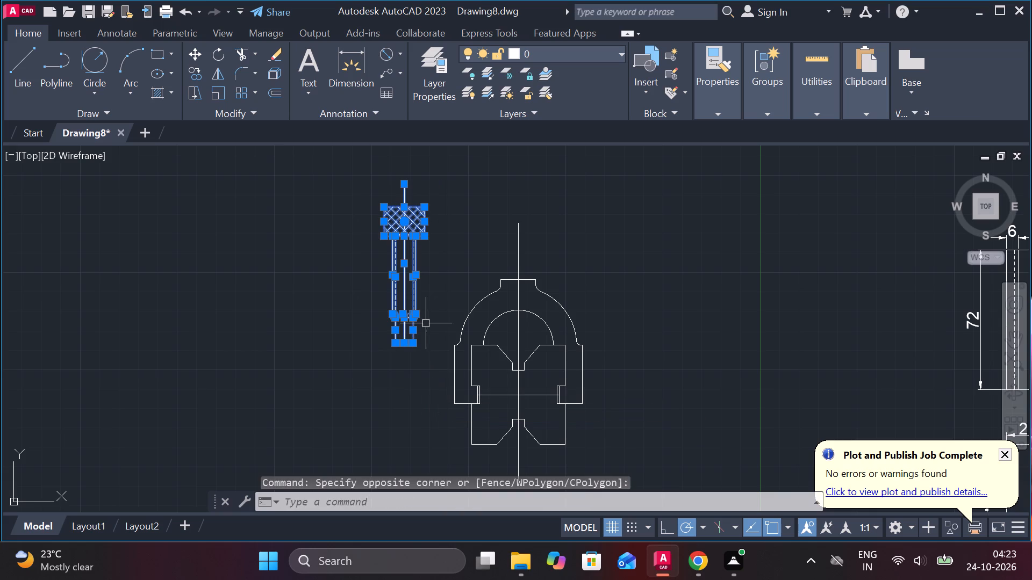
key("m")
key("Return")
scroll(405, 324, "up", 3)
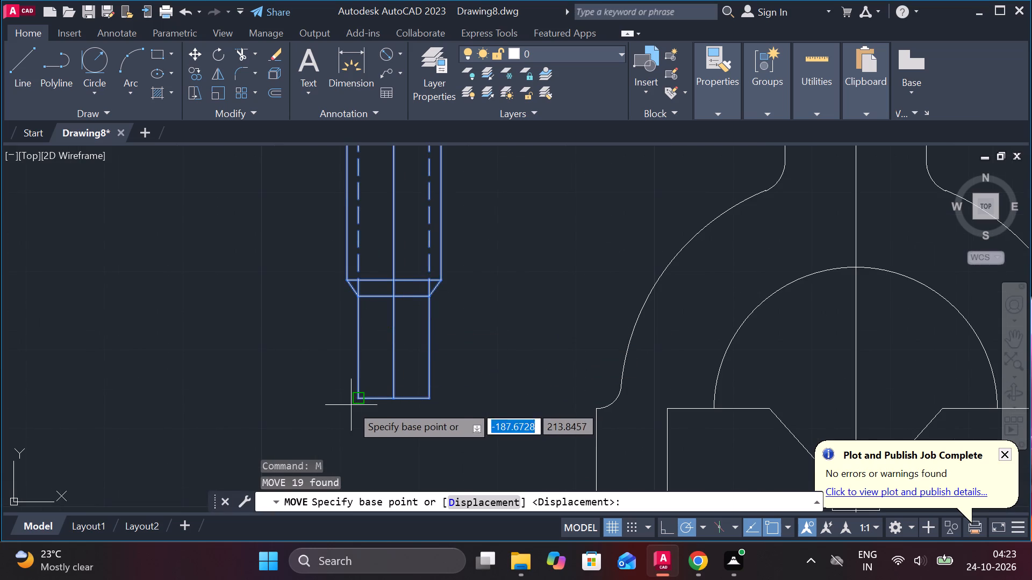
left_click(351, 401)
scroll(382, 392, "down", 3)
scroll(542, 422, "up", 1)
scroll(467, 414, "up", 2)
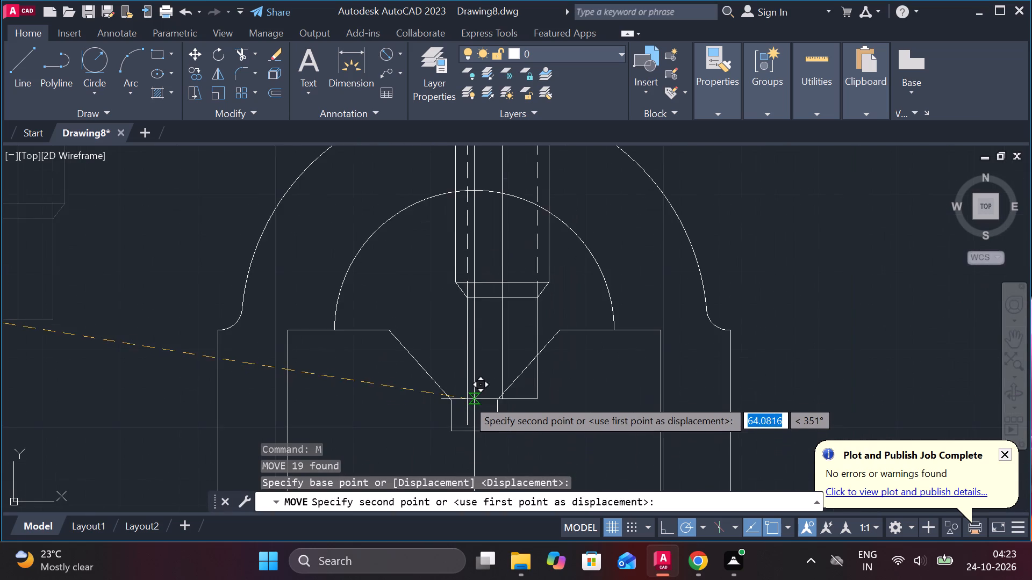
scroll(459, 388, "up", 3)
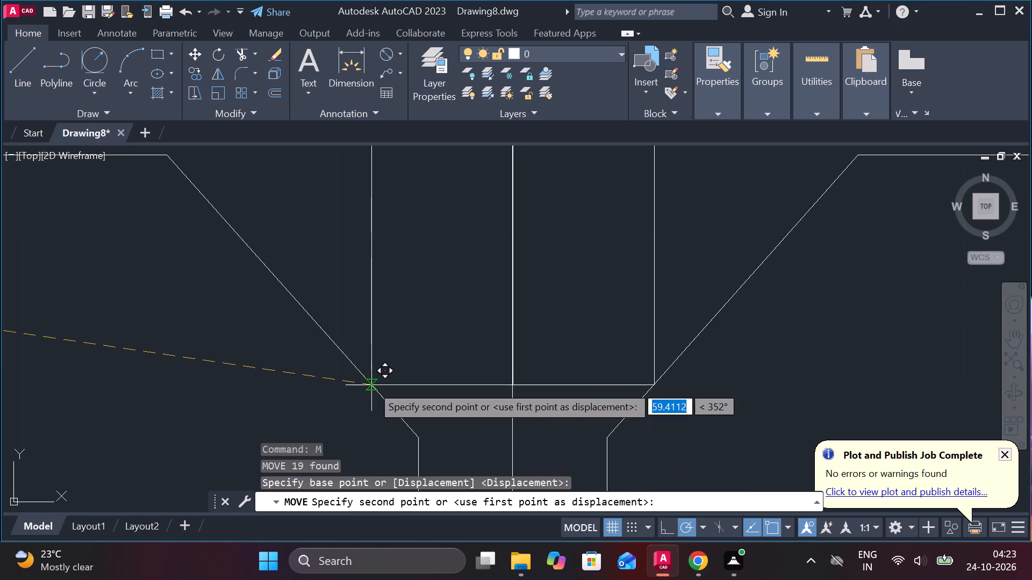
left_click(371, 385)
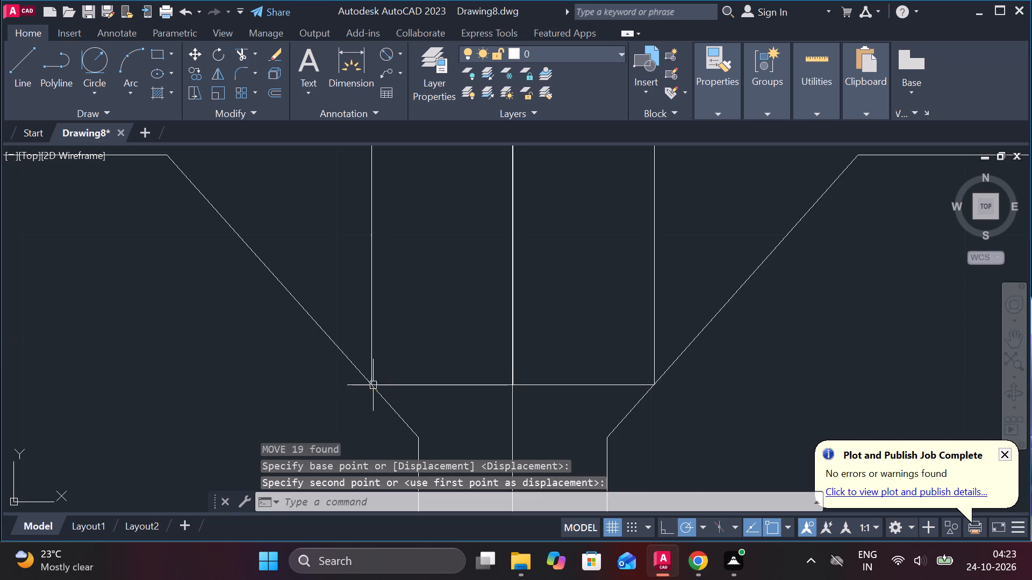
Erase the overlapping vertical centre lines and horizontal alignment lines of the bolt, clamp and V-block from the assembled view.
scroll(436, 377, "down", 5)
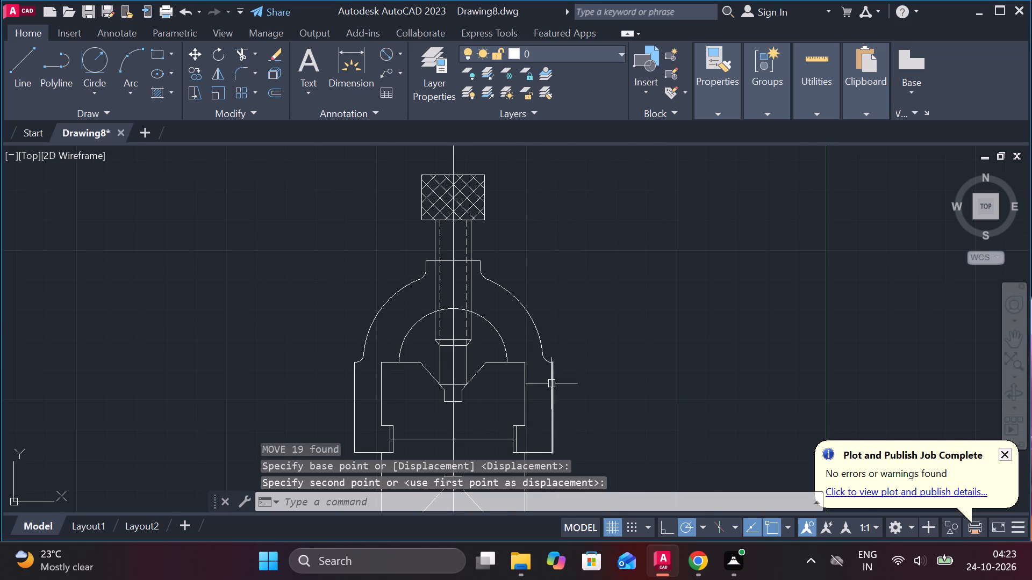
scroll(545, 308, "down", 1)
middle_click_drag(575, 317, 582, 311)
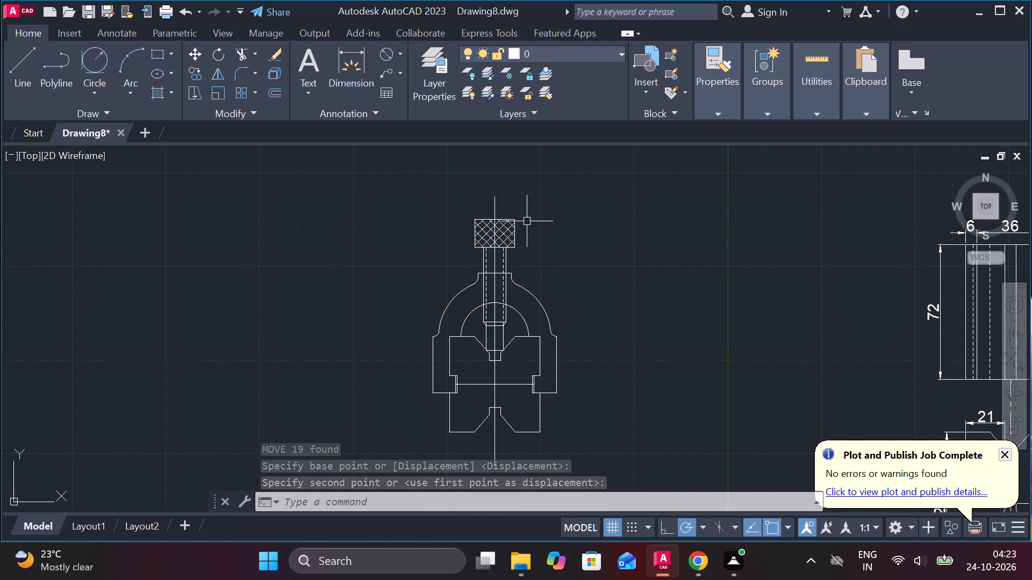
left_click(492, 199)
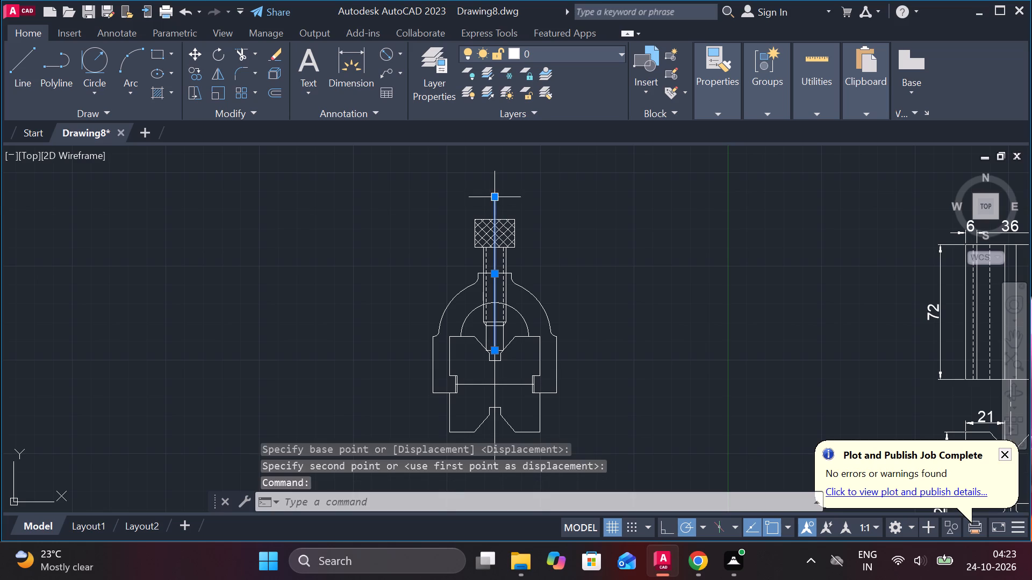
left_click(492, 387)
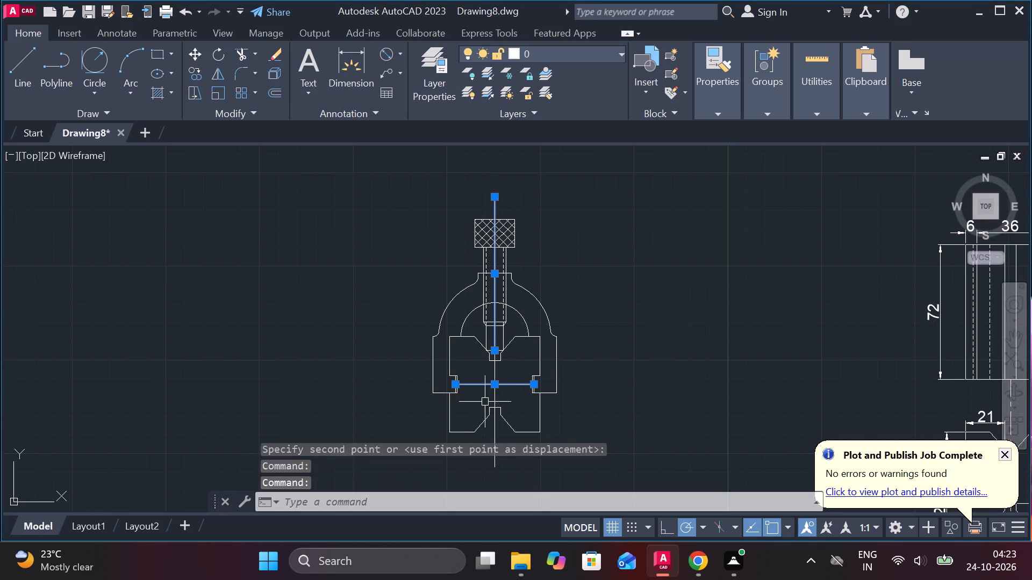
left_click(493, 426)
type("E")
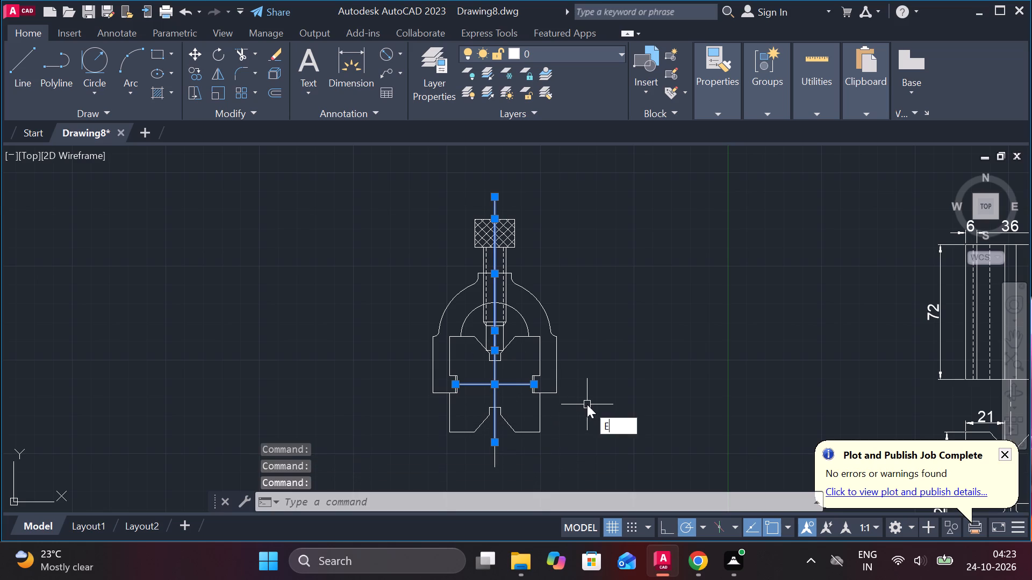
key("space")
left_click(506, 385)
left_click(497, 374)
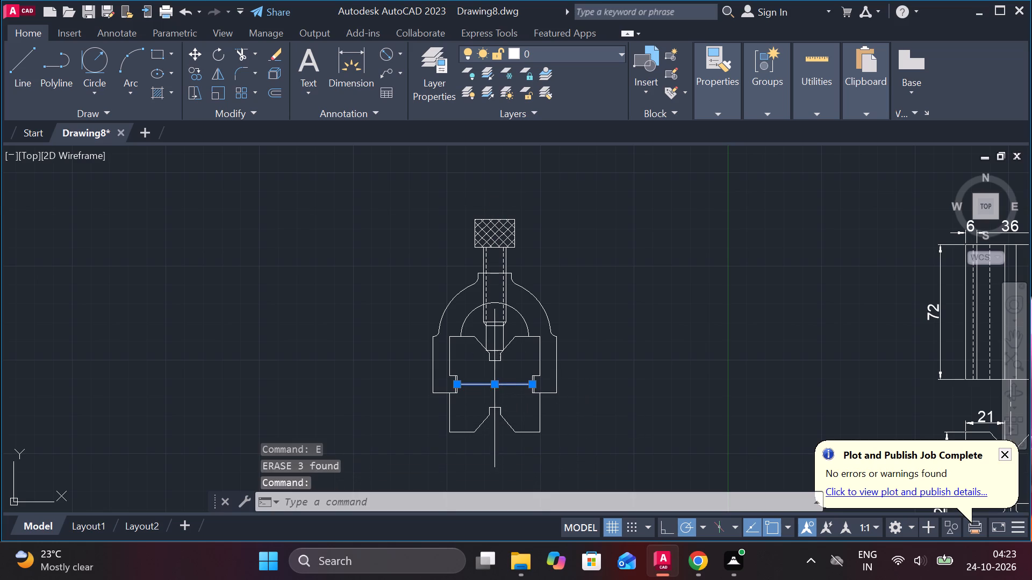
type("E")
key("space")
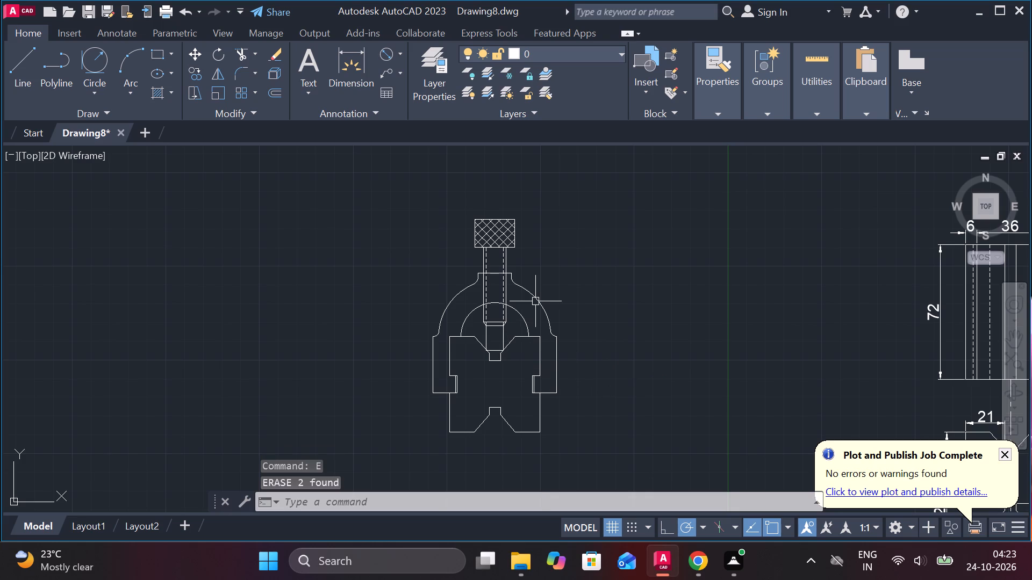
Trim the clamp's top edge and inner arc where they cross the bolt, along with the dashed thread lines above and through the clamp's top.
scroll(535, 301, "up", 1)
type("TR")
key("space")
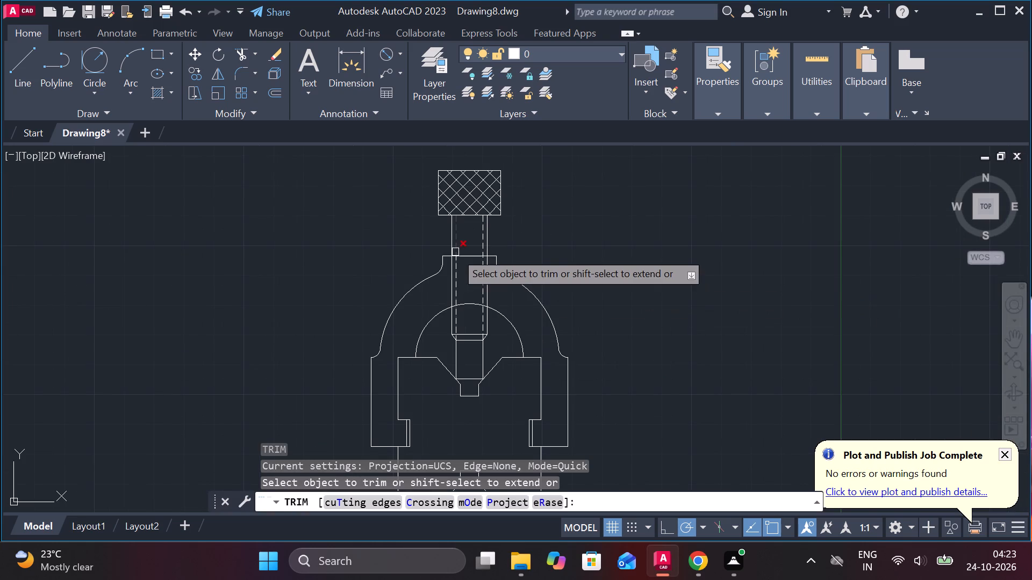
left_click_drag(472, 245, 471, 313)
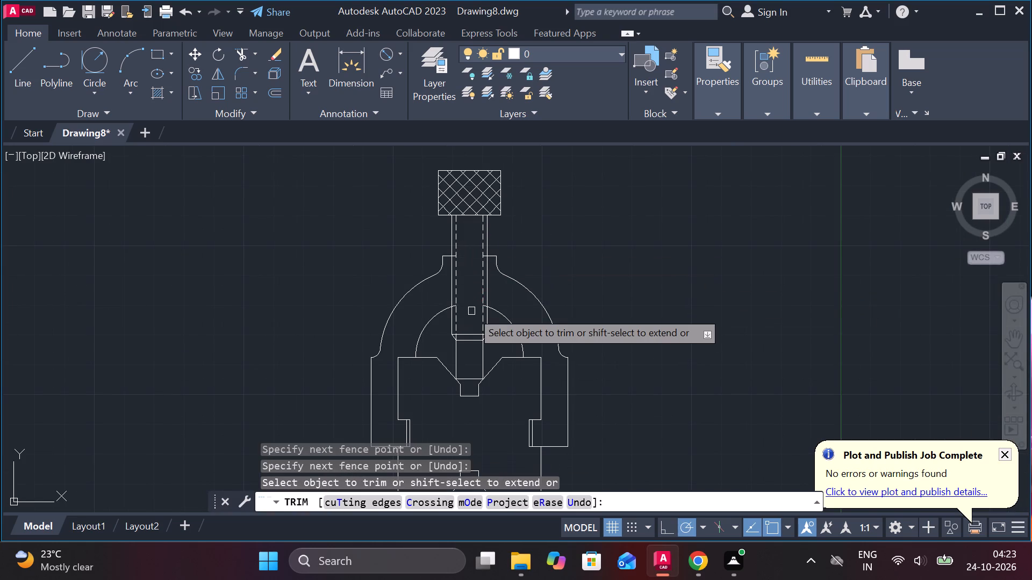
left_click(455, 282)
scroll(453, 260, "up", 3)
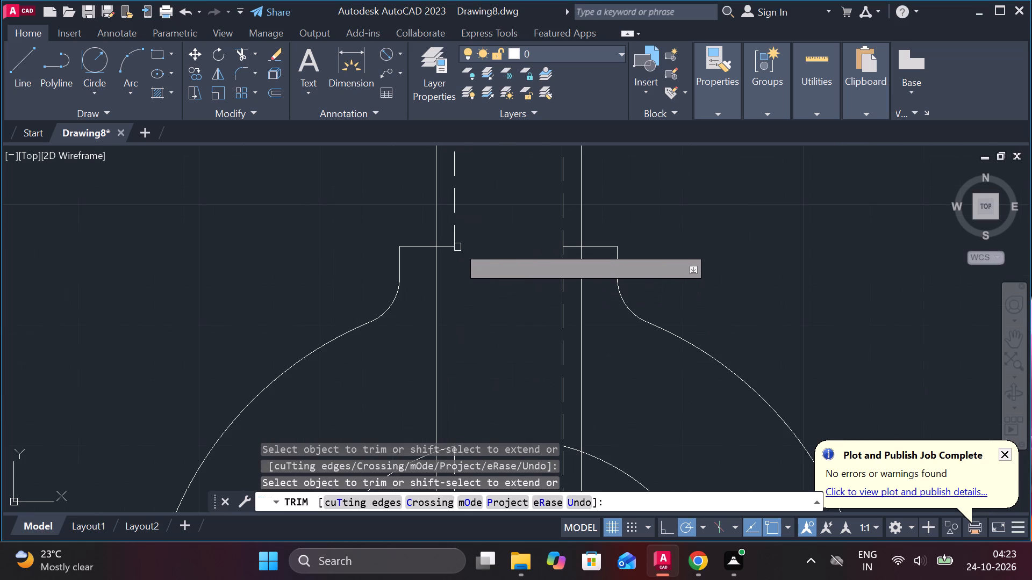
left_click(457, 237)
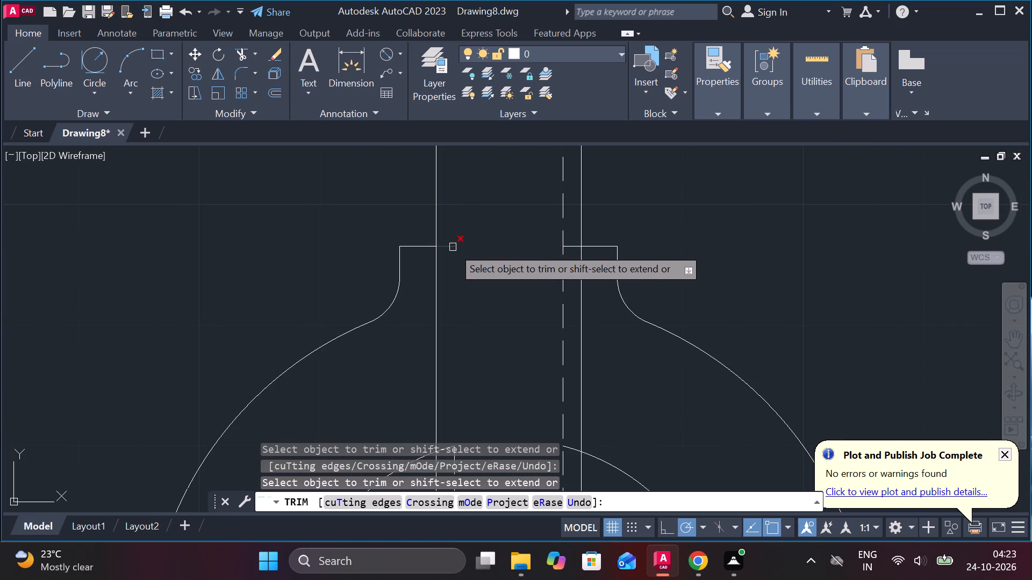
left_click(453, 247)
left_click(559, 245)
left_click(571, 246)
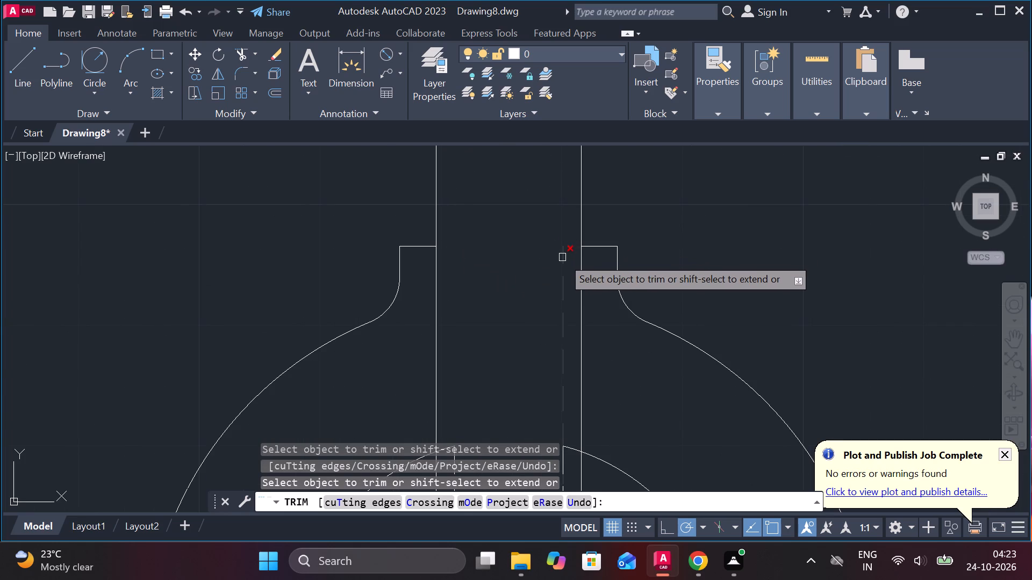
left_click(562, 257)
Trim the remaining dashed thread lines from the bolt's lower shank inside the clamp's arched opening.
scroll(562, 258, "down", 3)
scroll(537, 356, "up", 4)
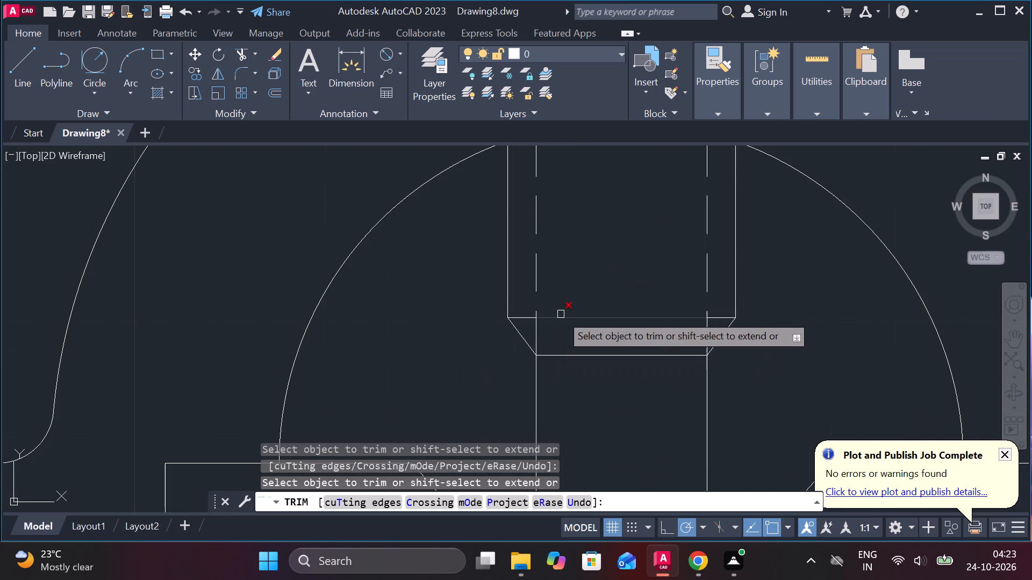
left_click(534, 230)
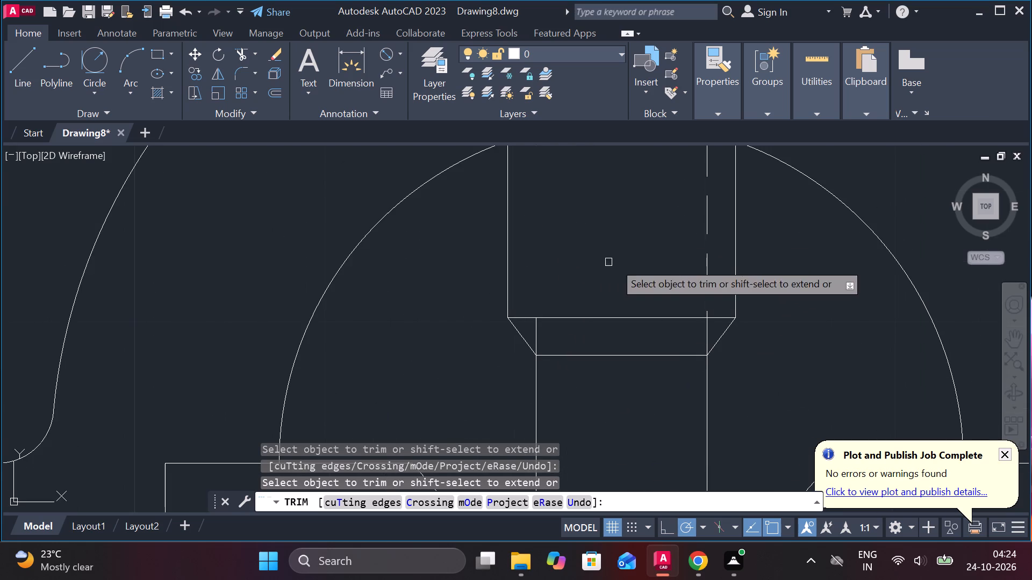
left_click(700, 228)
left_click(711, 242)
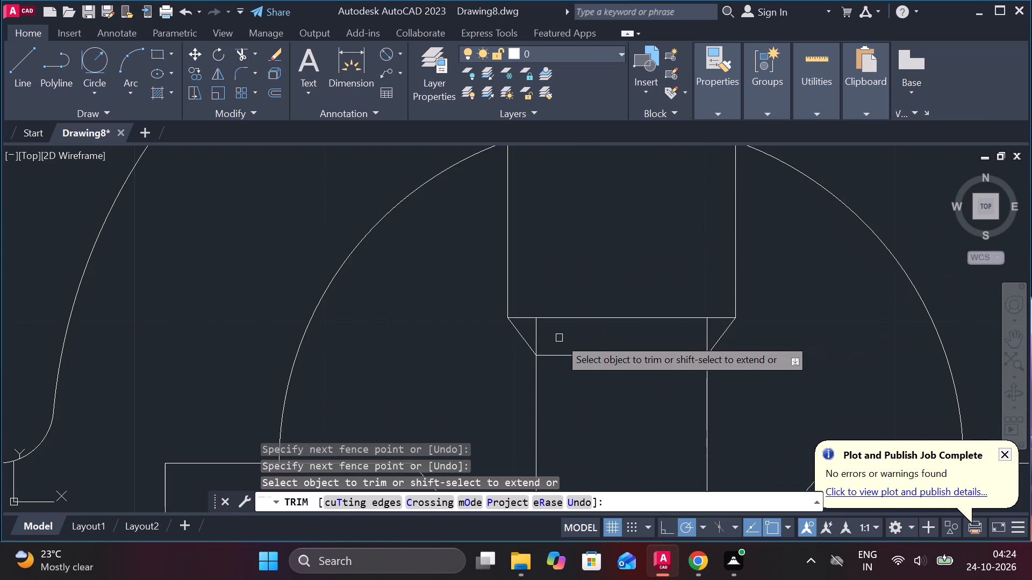
Trim the two short vertical lines inside the bolt's tapered shoulder and the clamp's inner arc ends that overlap the bolt shank.
left_click(537, 333)
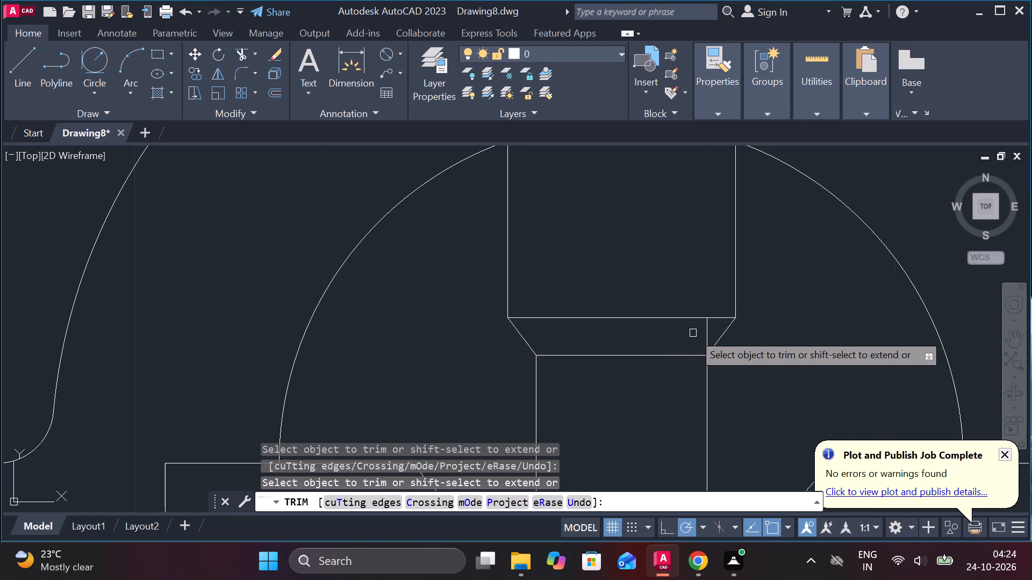
left_click(709, 333)
scroll(658, 264, "down", 3)
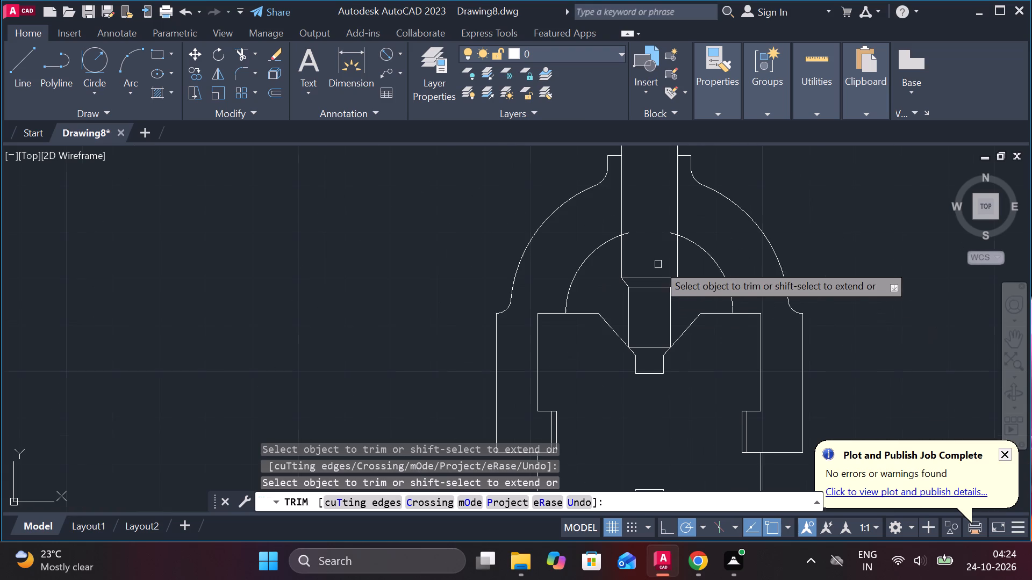
scroll(649, 230, "up", 3)
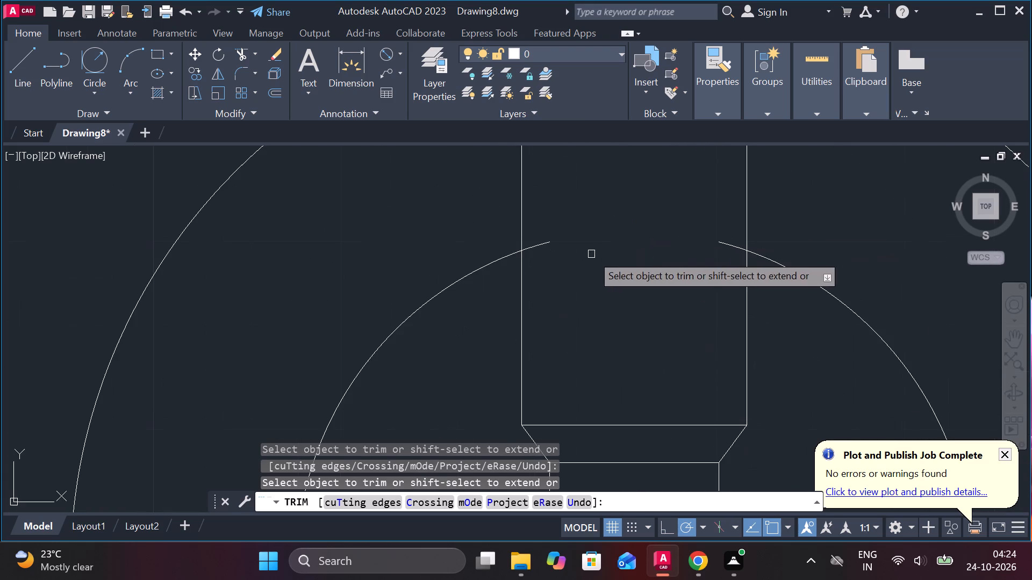
left_click(550, 245)
left_click(730, 245)
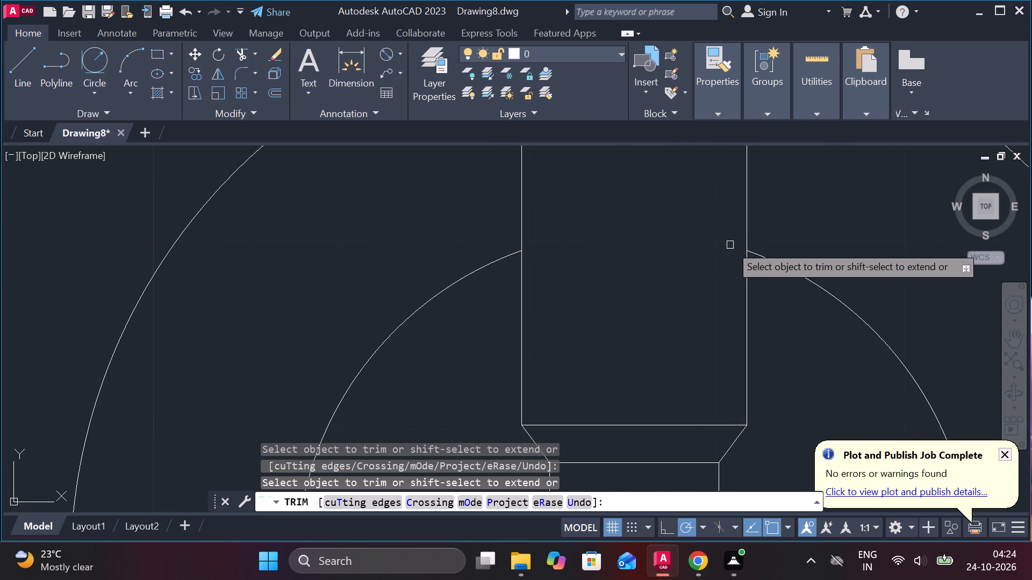
scroll(725, 261, "down", 5)
middle_click_drag(805, 282, 649, 249)
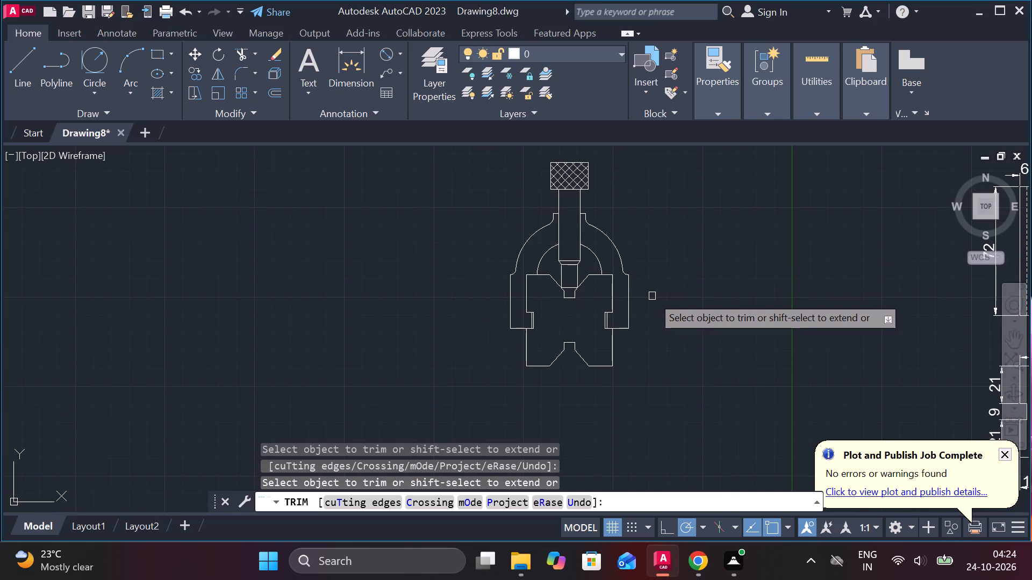
key("Escape")
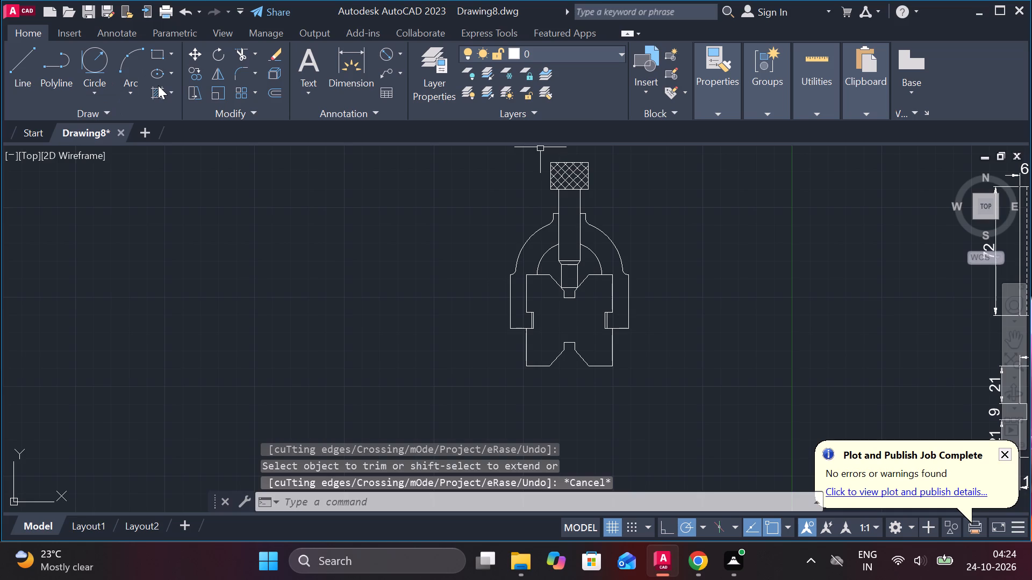
Start a Hatch for the assembled view and bring up the ANSI31 and ANSI32 patterns for selection.
left_click(158, 85)
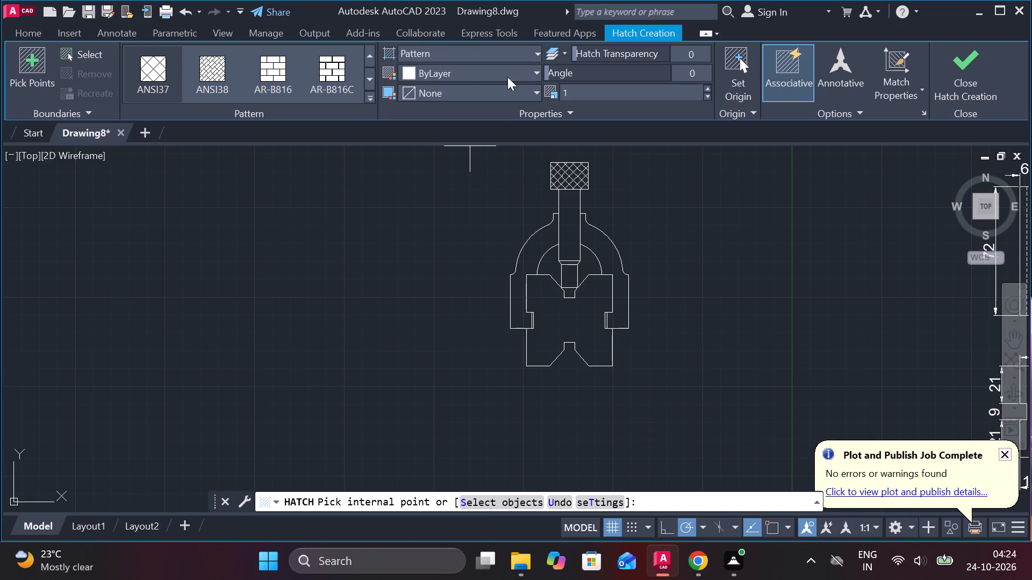
left_click(365, 61)
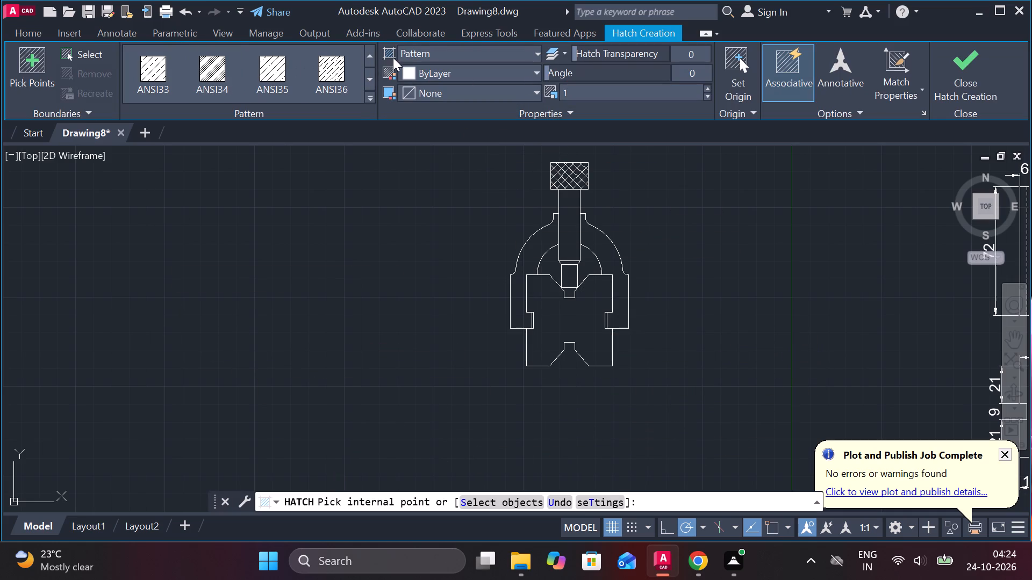
left_click(373, 56)
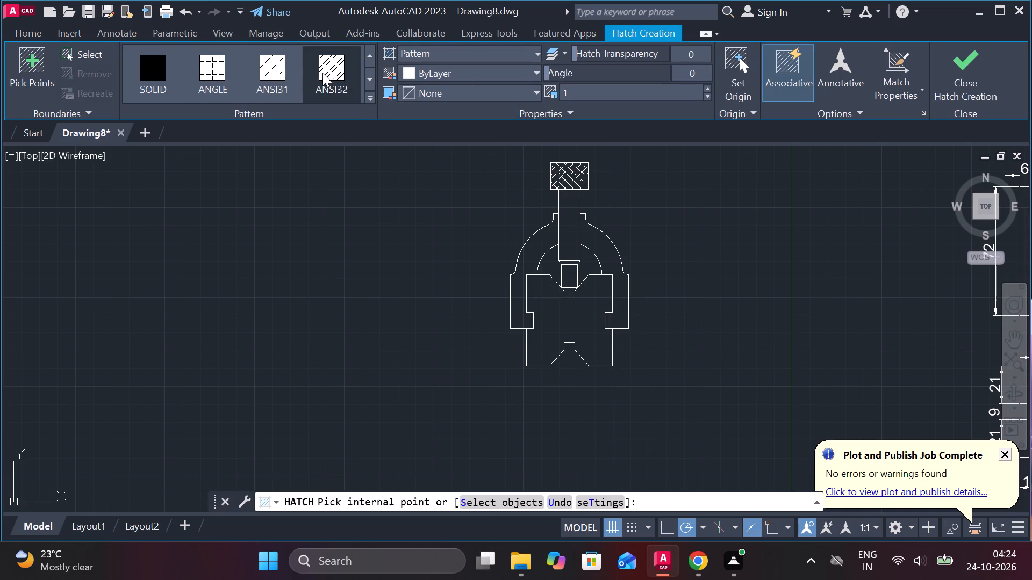
Hatch both halves of the clamp in the assembly section view with the ANSI31 pattern.
left_click(273, 77)
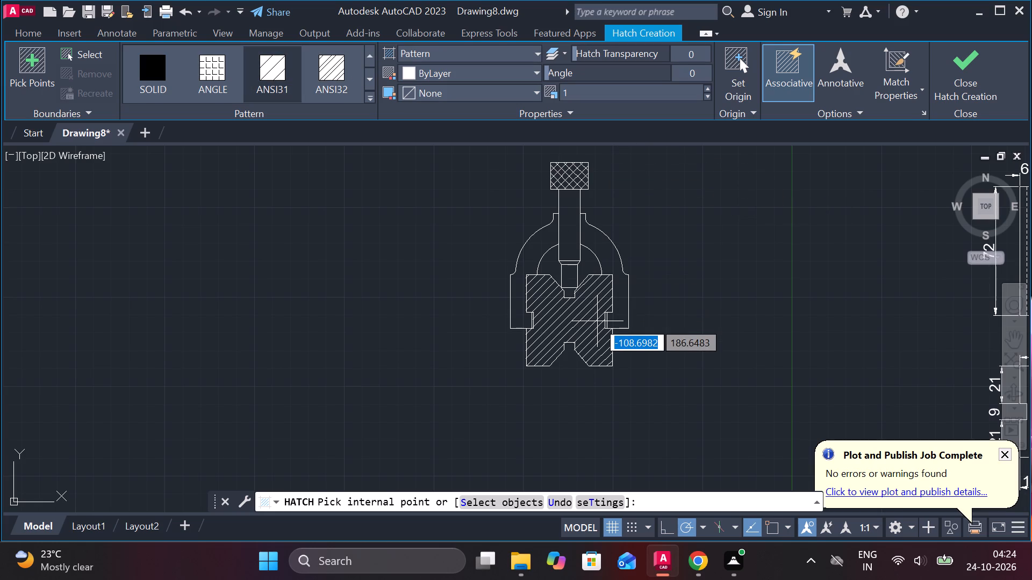
left_click(602, 256)
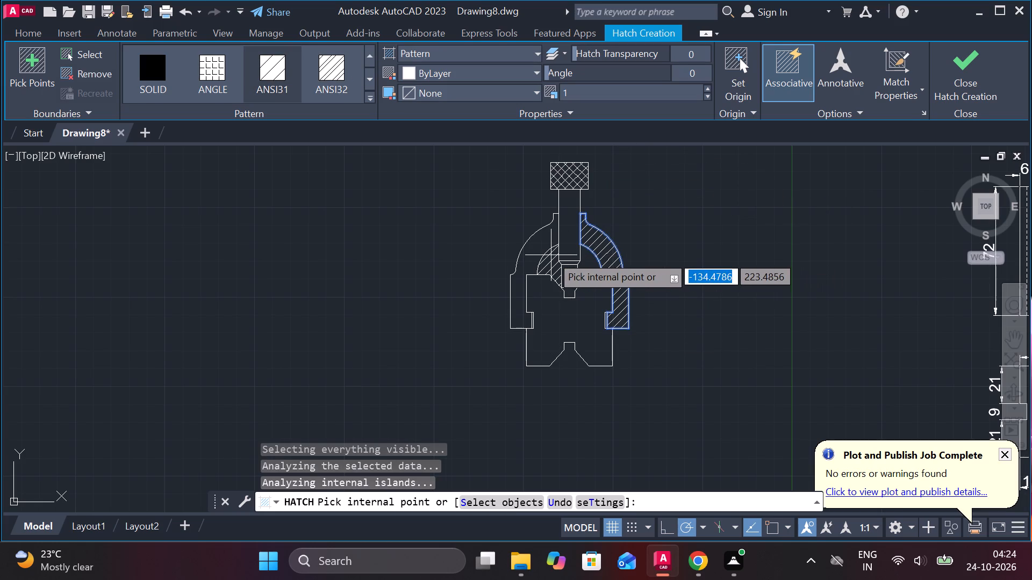
left_click(543, 245)
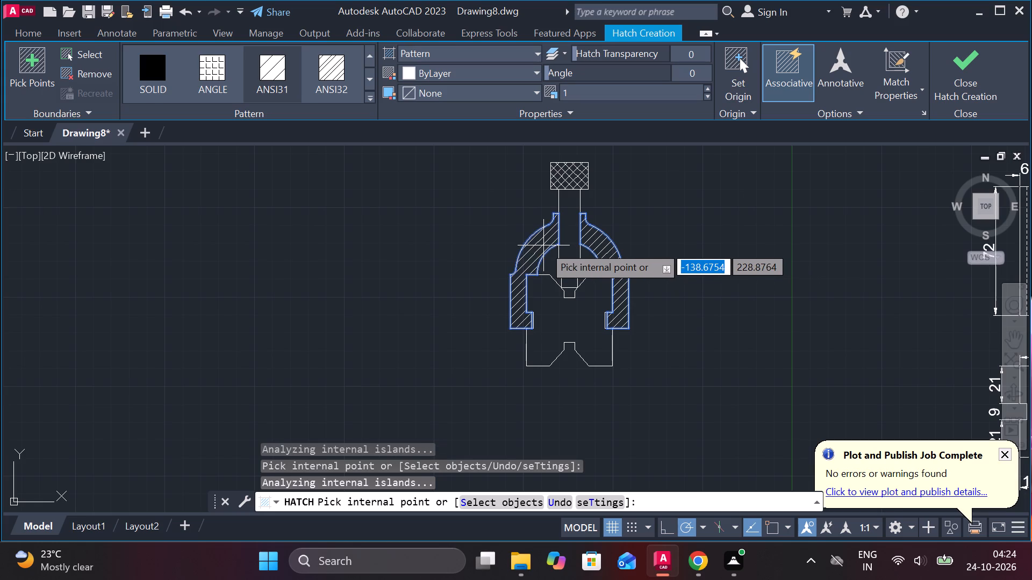
left_click(948, 80)
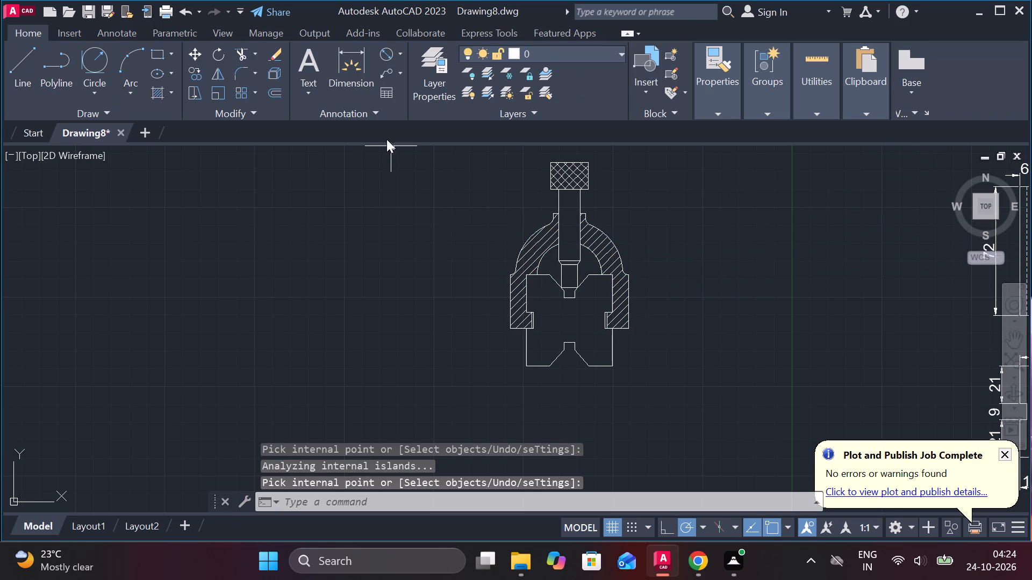
Hatch the V-block in the assembly section view with the ANSI31 pattern at a 90-degree angle.
left_click(161, 92)
left_click(262, 66)
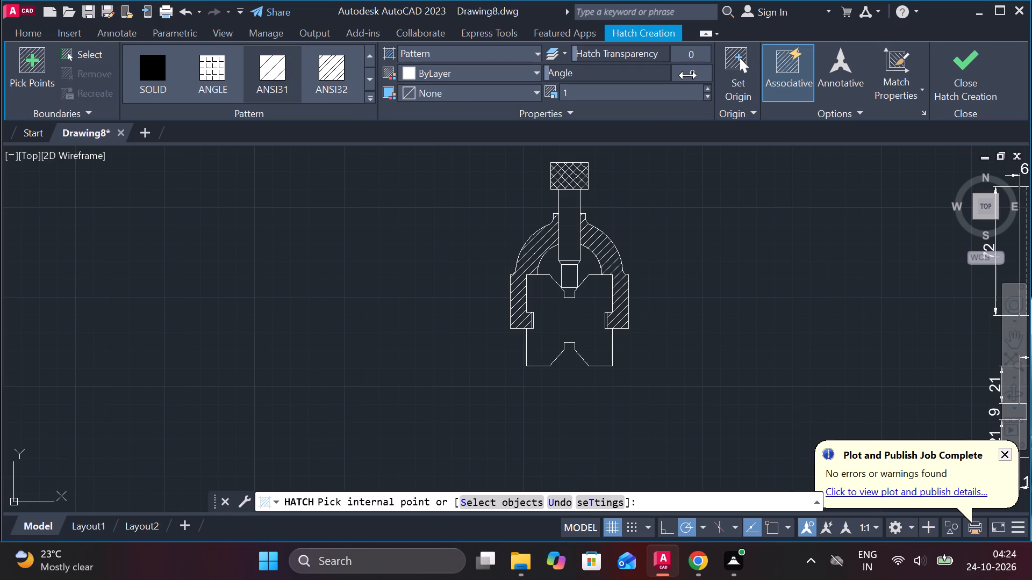
left_click(688, 75)
type("90")
key("Return")
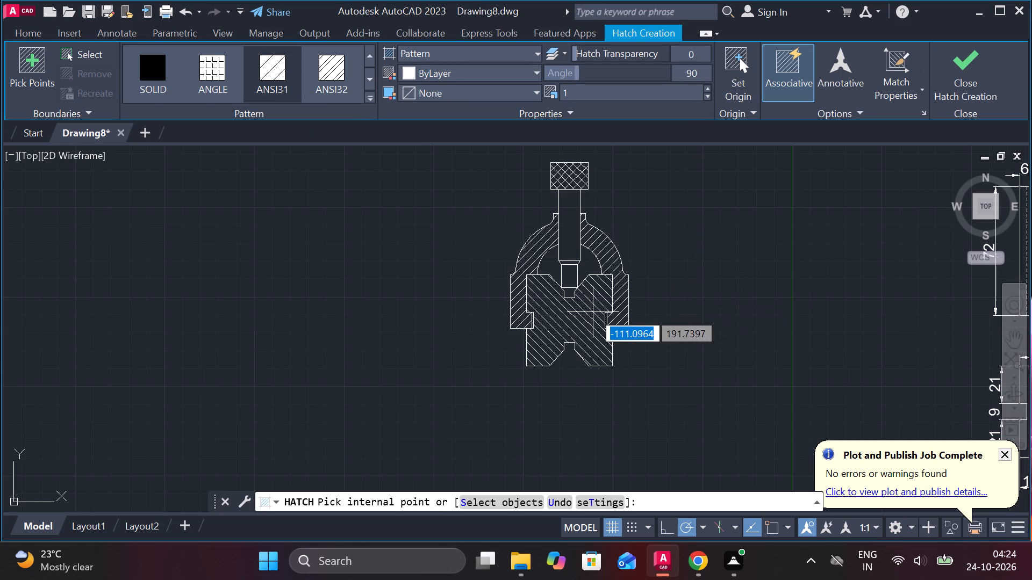
left_click(593, 312)
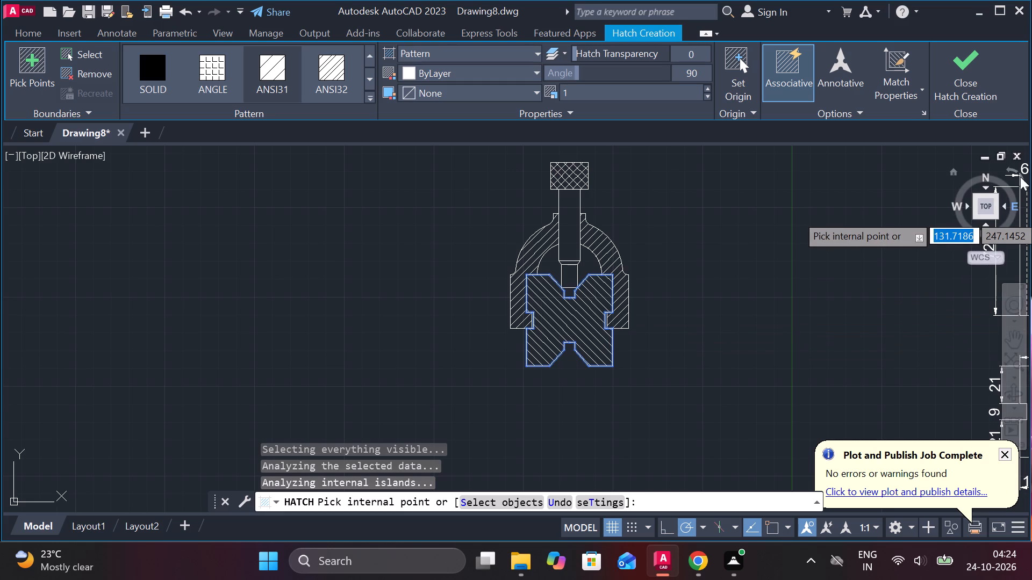
left_click(976, 76)
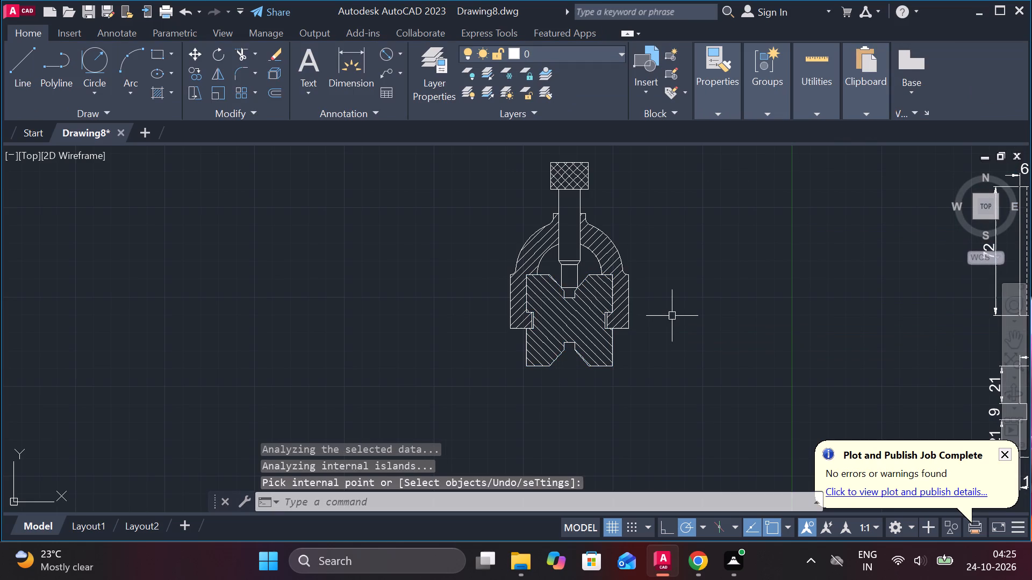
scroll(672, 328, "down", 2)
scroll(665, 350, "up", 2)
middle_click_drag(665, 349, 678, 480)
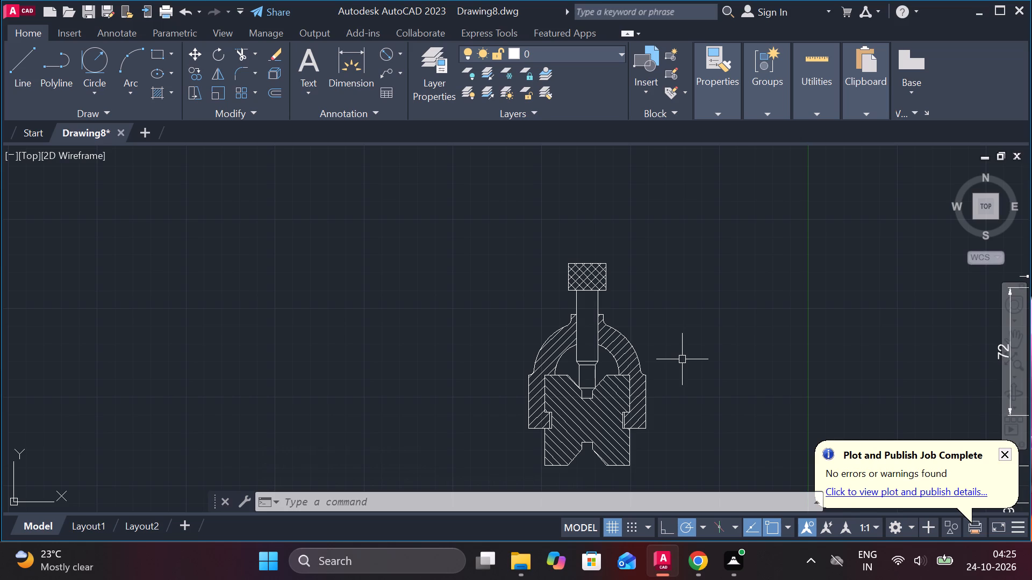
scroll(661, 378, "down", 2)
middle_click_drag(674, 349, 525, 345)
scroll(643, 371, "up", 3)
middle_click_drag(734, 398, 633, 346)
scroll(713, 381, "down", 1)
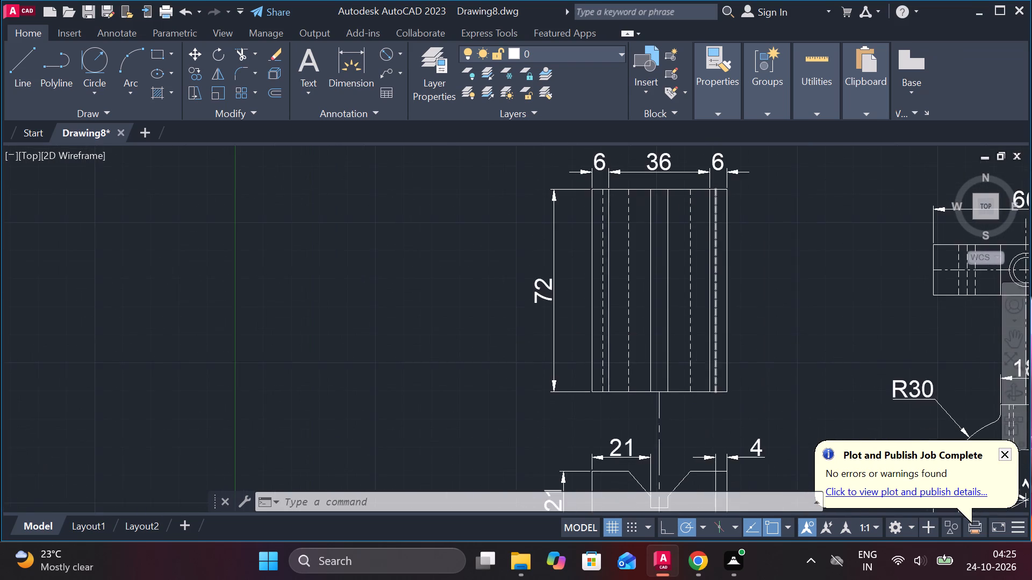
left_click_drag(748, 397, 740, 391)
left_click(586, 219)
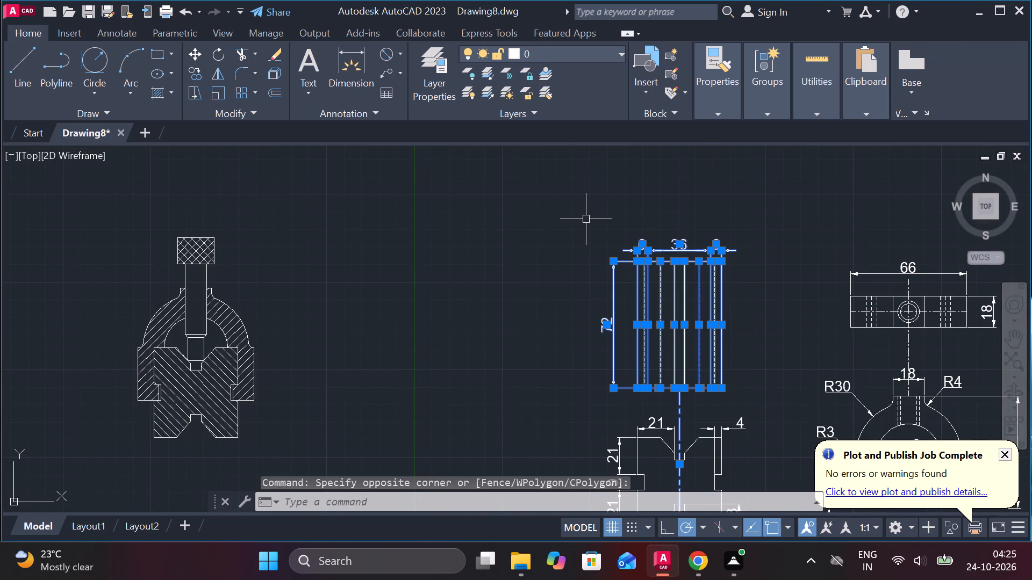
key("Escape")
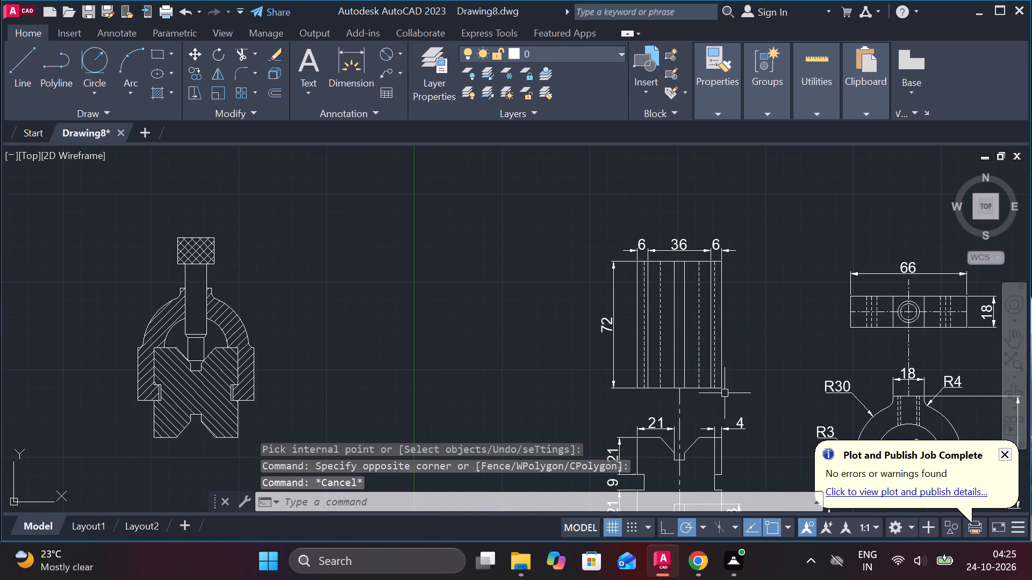
Copy the V-block's top view with its dimensions, excluding the centre line, into the empty area beside and above the assembly section.
left_click_drag(735, 393, 728, 387)
left_click(575, 222)
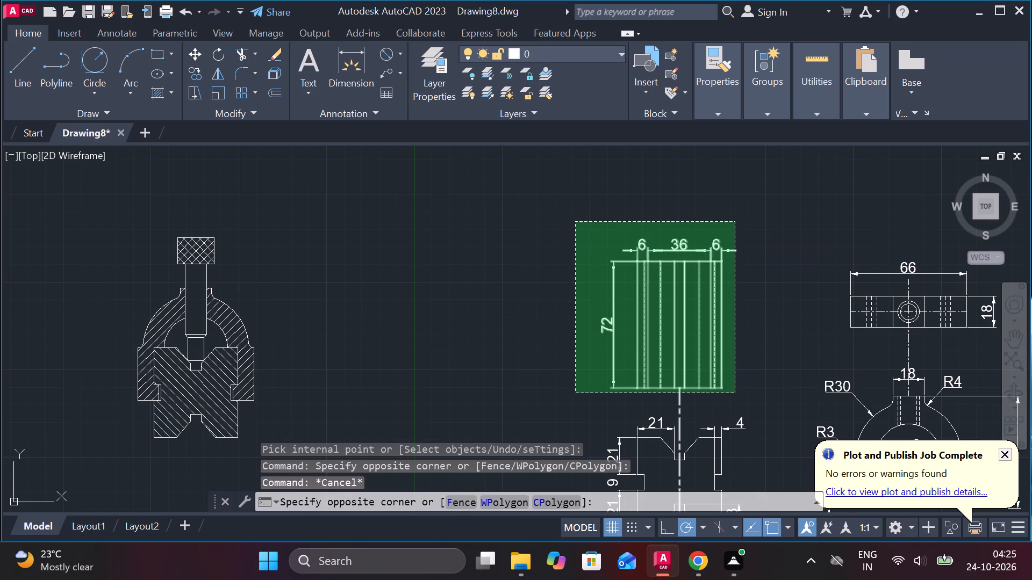
scroll(704, 411, "up", 1)
middle_click_drag(691, 400, 665, 360)
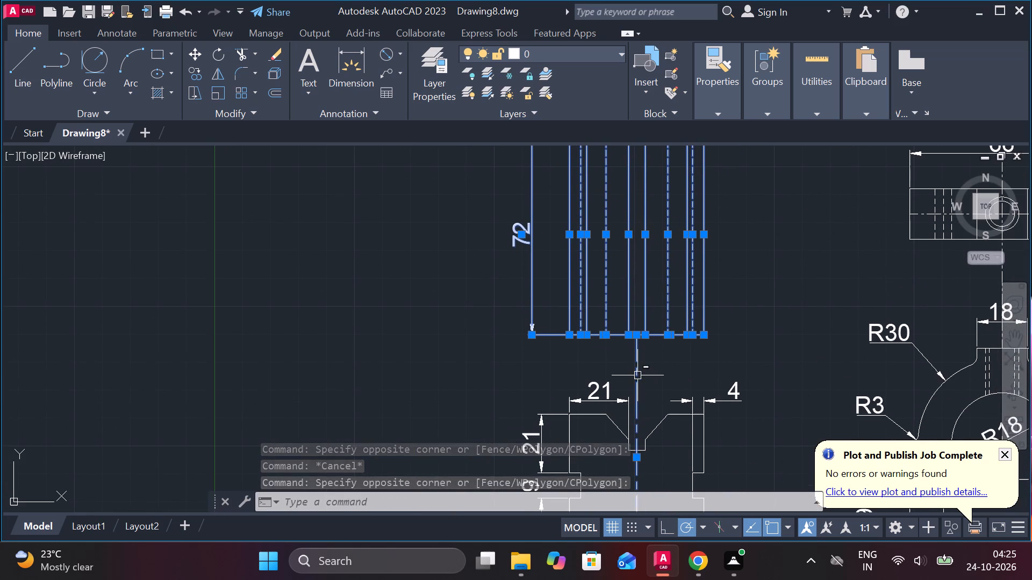
left_click(637, 375, "shift")
type("CO")
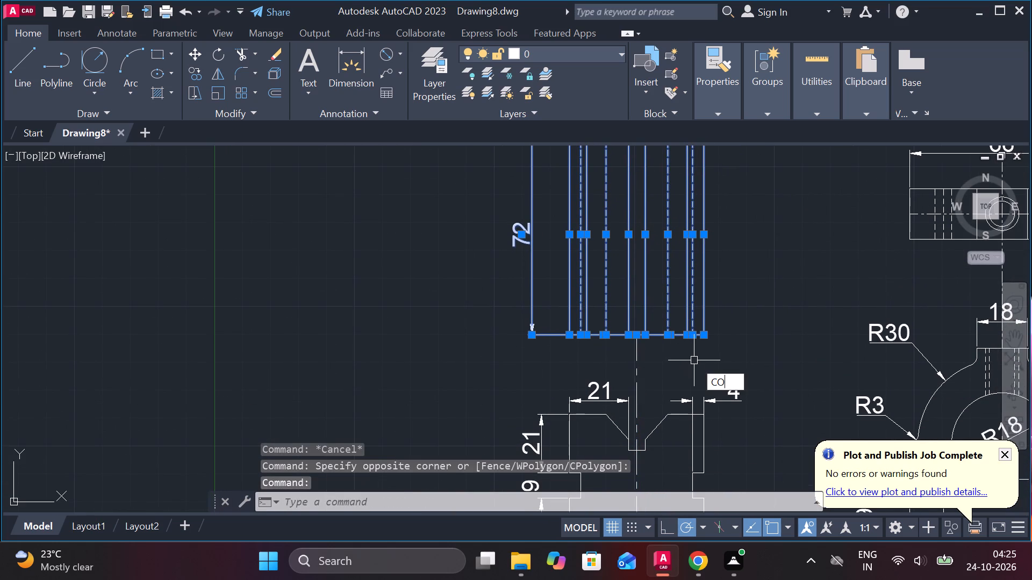
key("Return")
left_click(759, 328)
scroll(759, 328, "down", 2)
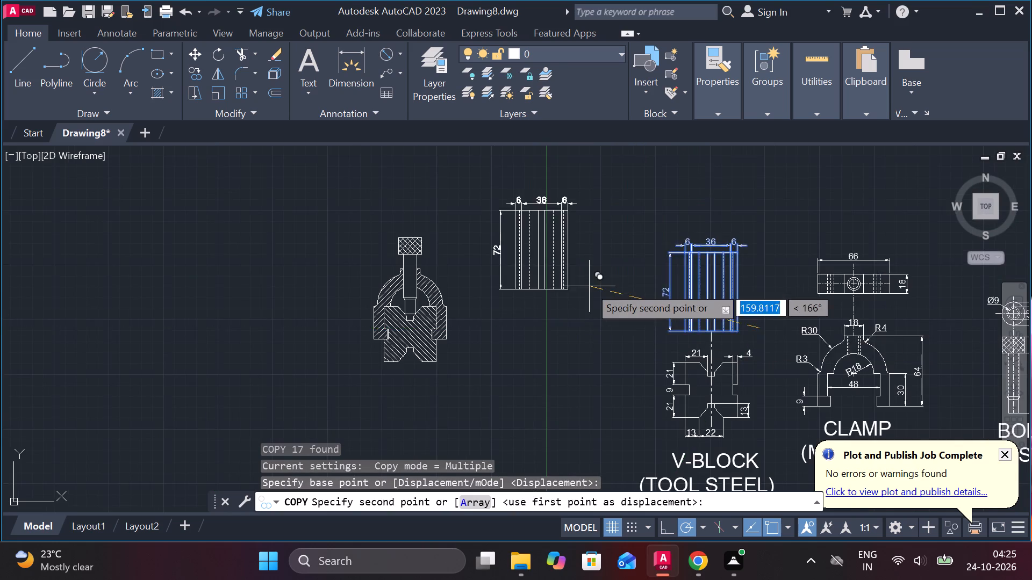
scroll(589, 286, "up", 2)
middle_click_drag(597, 286, 635, 372)
left_click(608, 321)
scroll(608, 321, "down", 1)
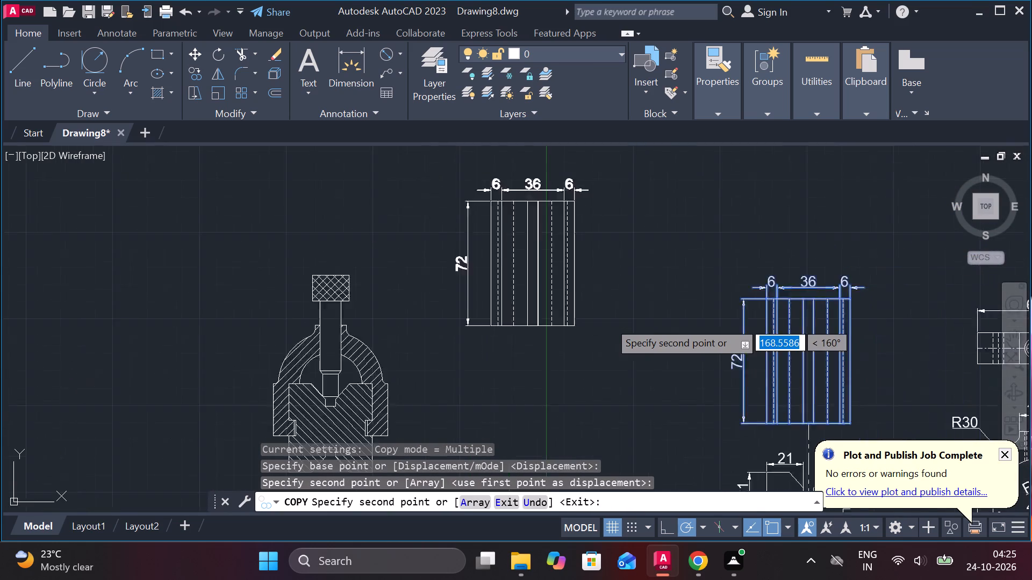
scroll(608, 321, "down", 1)
key("Escape")
Erase the 36, 72 and both 6 dimensions from the copied V-block top view.
left_click(565, 235)
scroll(565, 235, "up", 3)
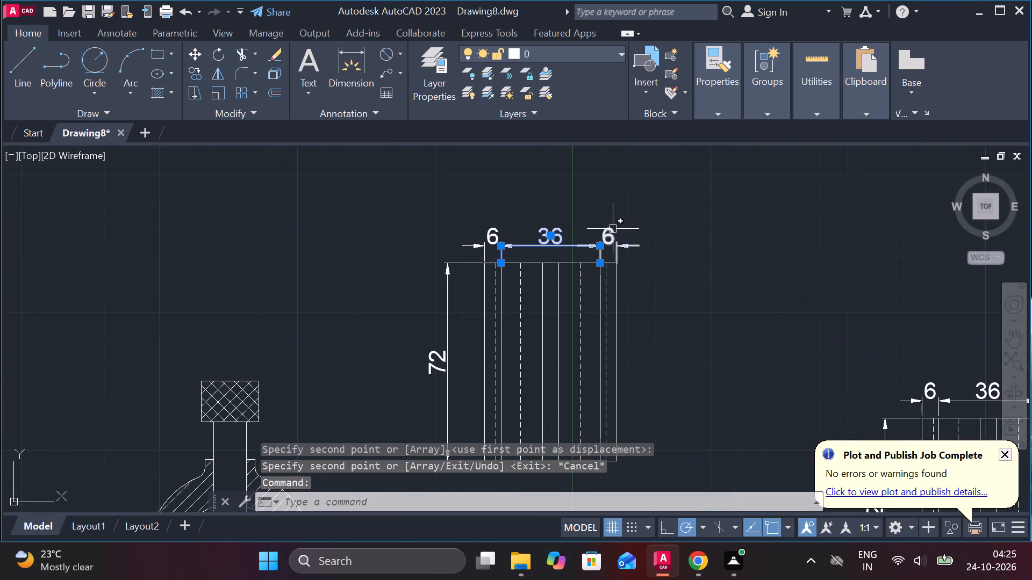
double_click(613, 229)
left_click(500, 238)
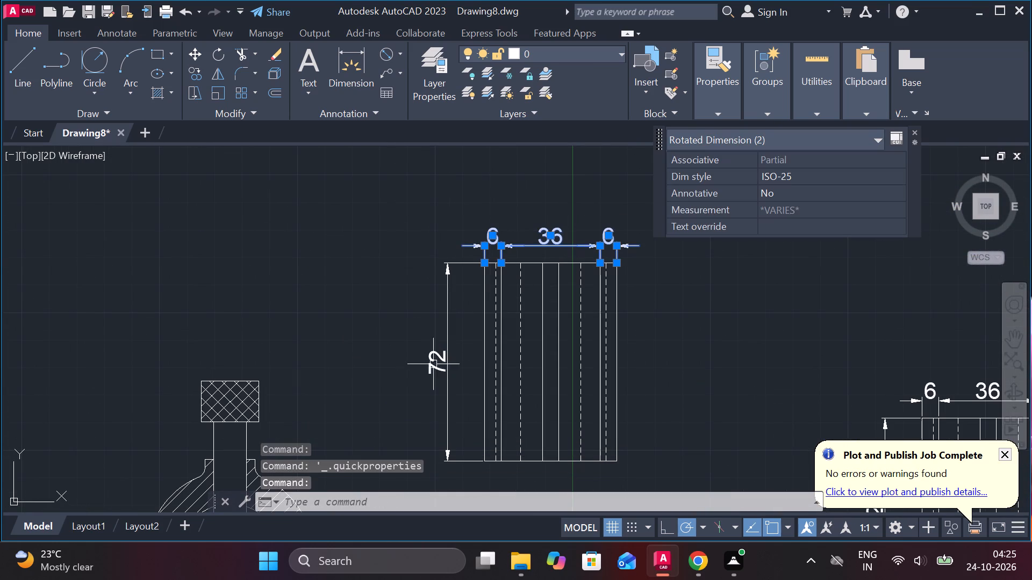
left_click(435, 362)
type("E")
key("space")
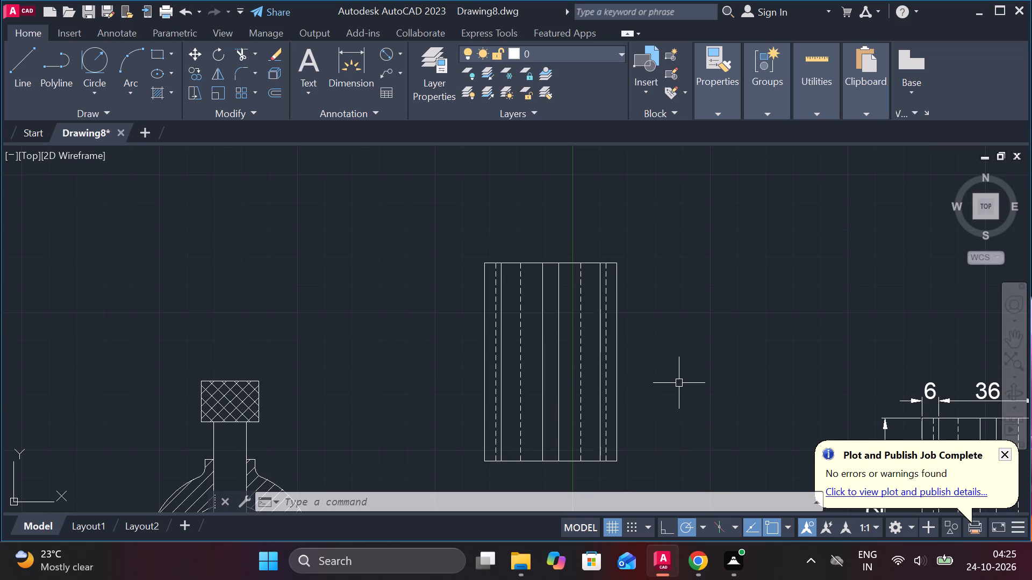
Copy the clamp's top view with its dimensions, excluding the vertical centre line, to the empty area above the copied V-block top view.
scroll(679, 383, "down", 2)
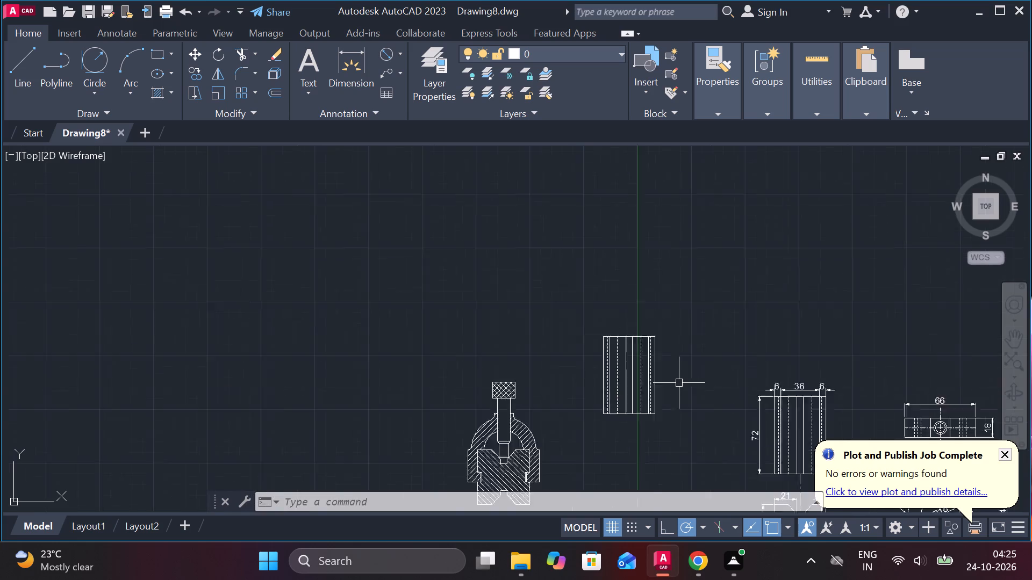
scroll(679, 383, "down", 1)
middle_click_drag(750, 354, 694, 266)
scroll(787, 331, "up", 3)
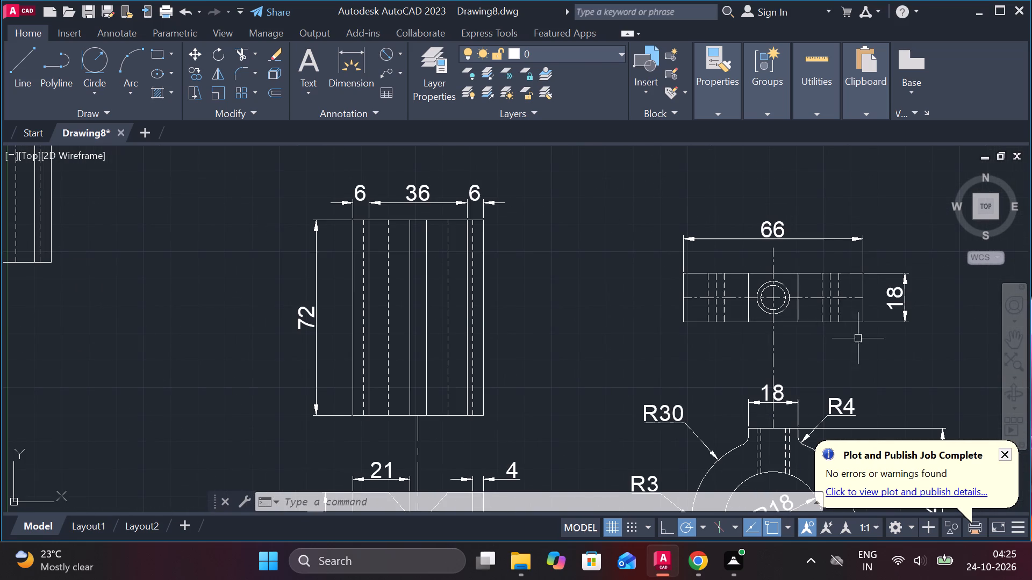
left_click(895, 343)
double_click(662, 227)
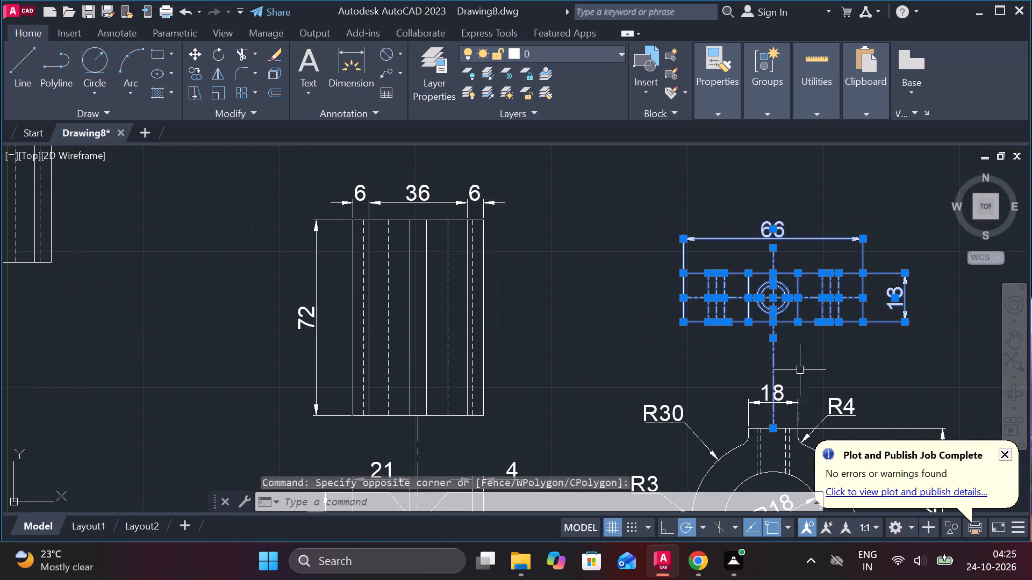
middle_click_drag(815, 375, 745, 324)
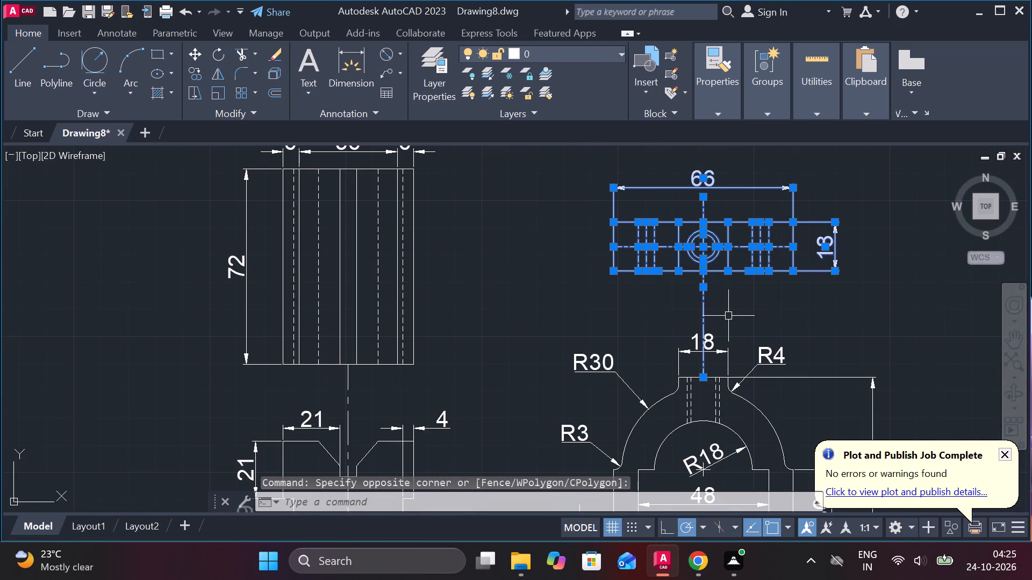
left_click(706, 303, "shift")
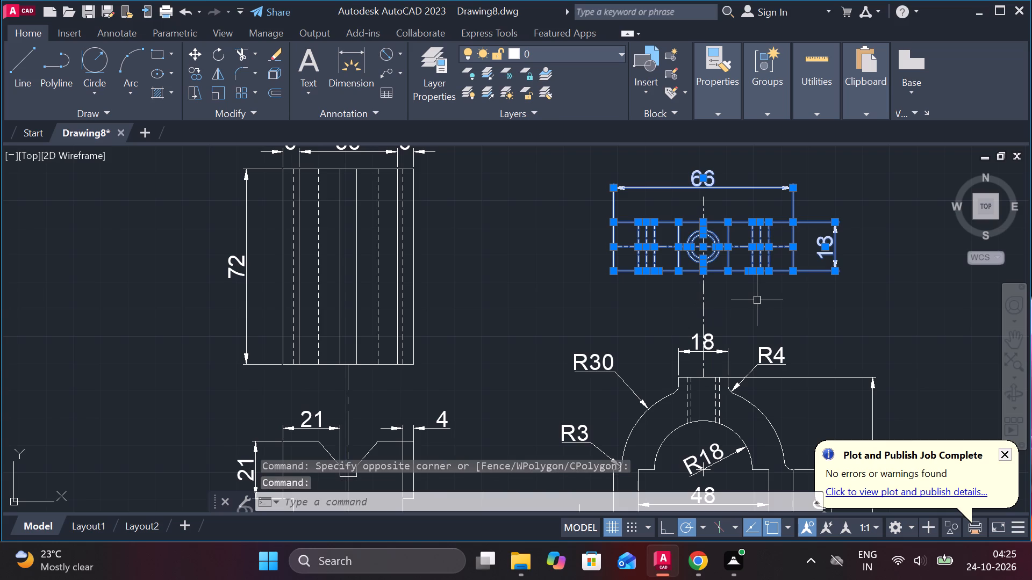
type("CO")
key("Return")
left_click(760, 302)
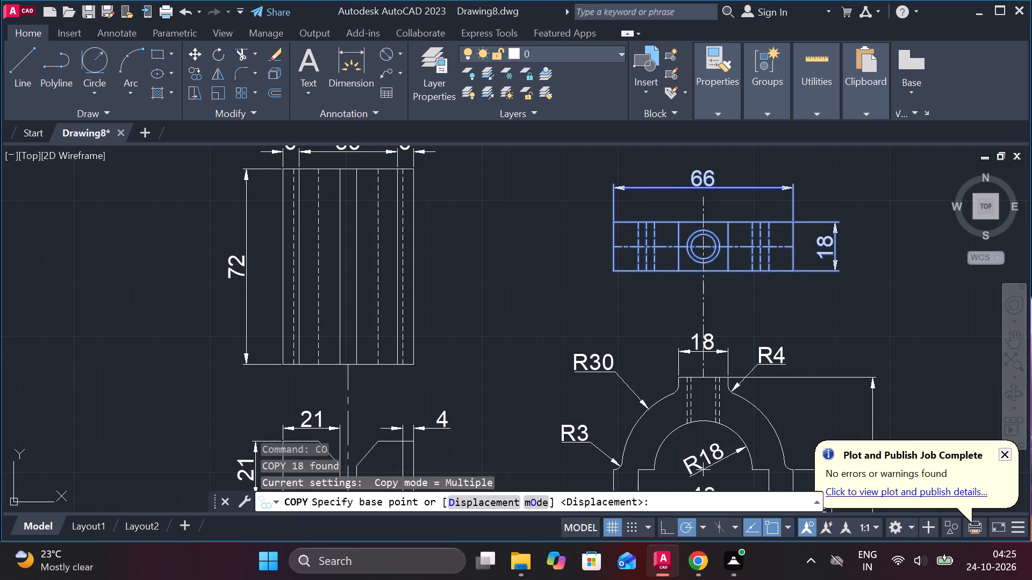
scroll(766, 302, "down", 1)
scroll(678, 289, "up", 2)
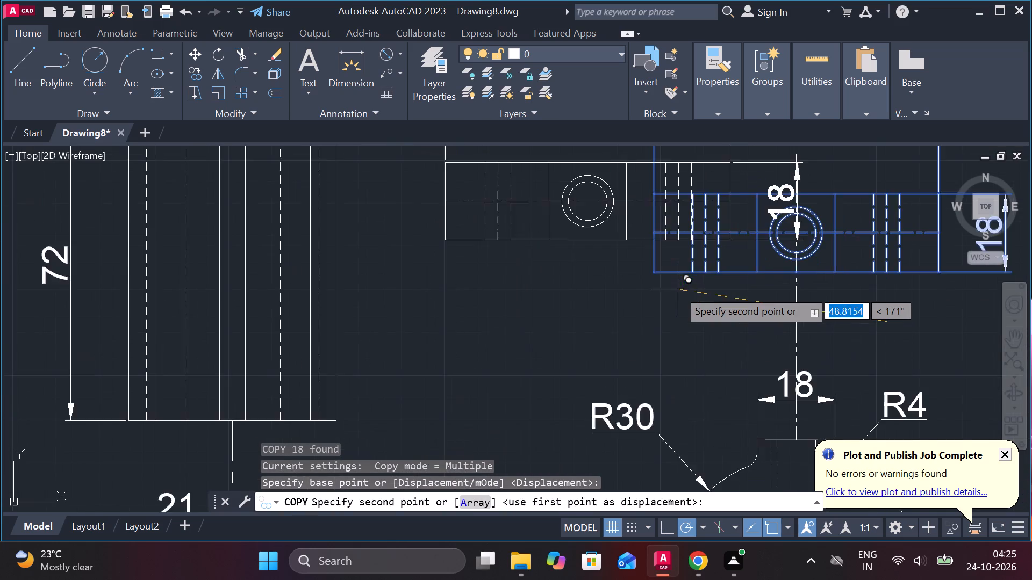
scroll(678, 289, "down", 2)
scroll(577, 320, "down", 2)
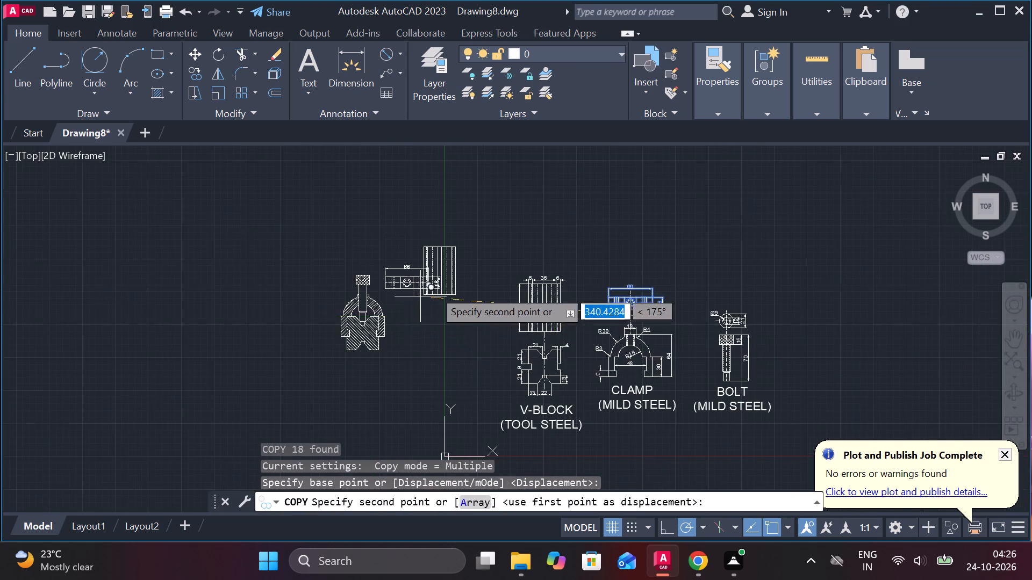
scroll(445, 284, "up", 3)
scroll(479, 289, "down", 3)
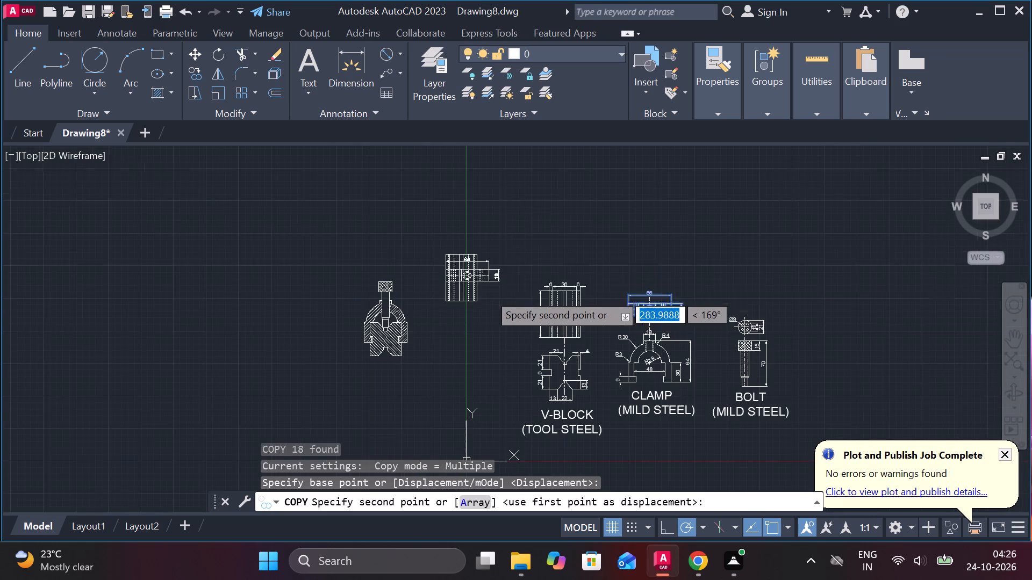
left_click(531, 230)
scroll(527, 232, "up", 2)
key("Escape")
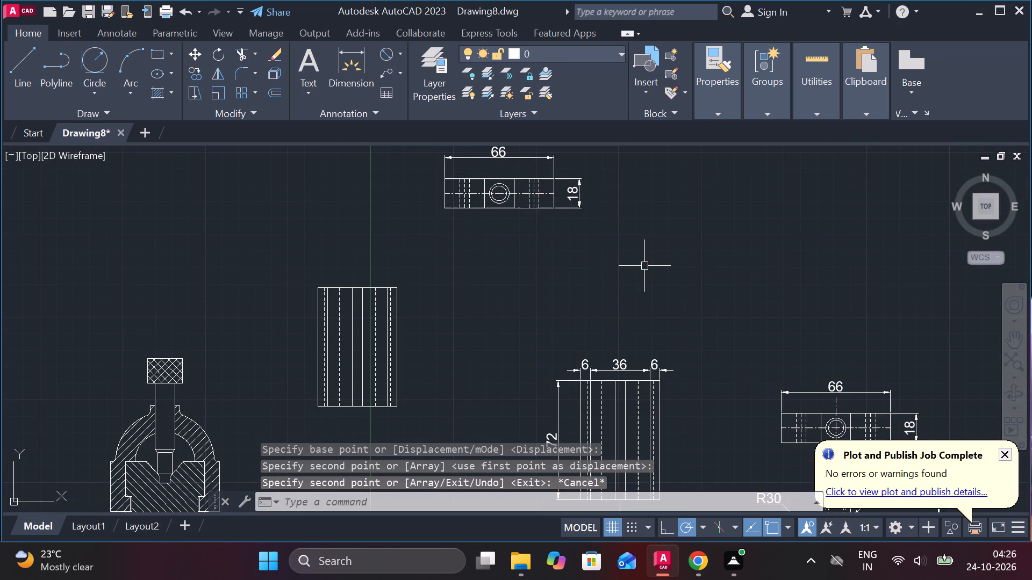
Erase the 18 and 66 dimensions from the copied clamp top view.
scroll(593, 259, "up", 1)
middle_click_drag(593, 259, 647, 423)
left_click(627, 314)
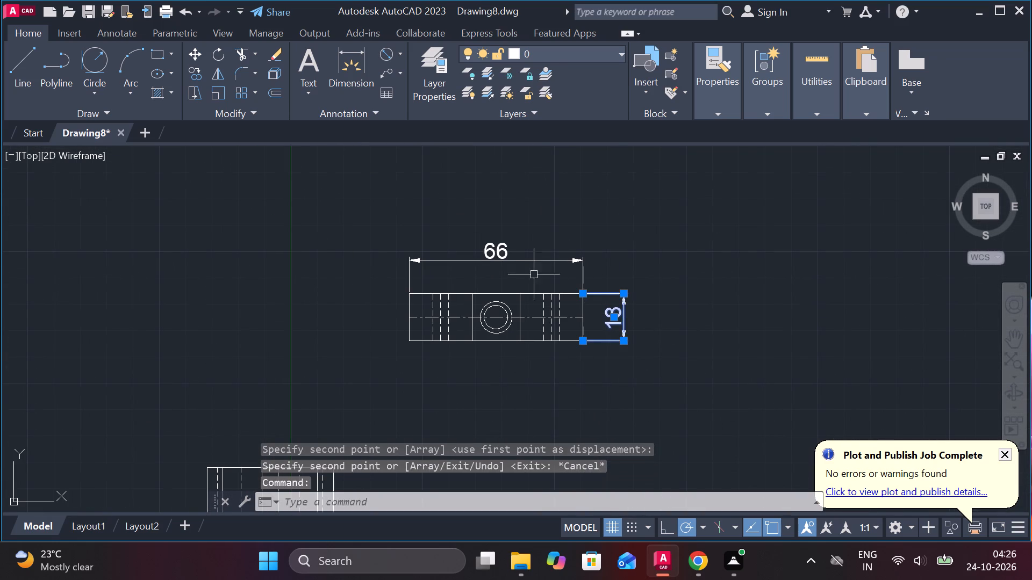
left_click(496, 249)
type("E")
key("space")
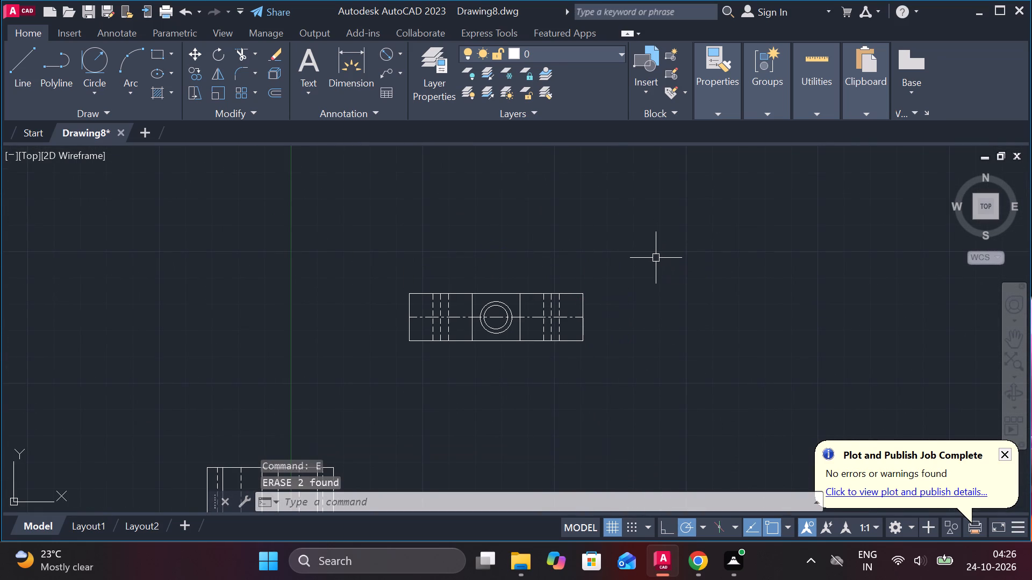
scroll(553, 388, "down", 1)
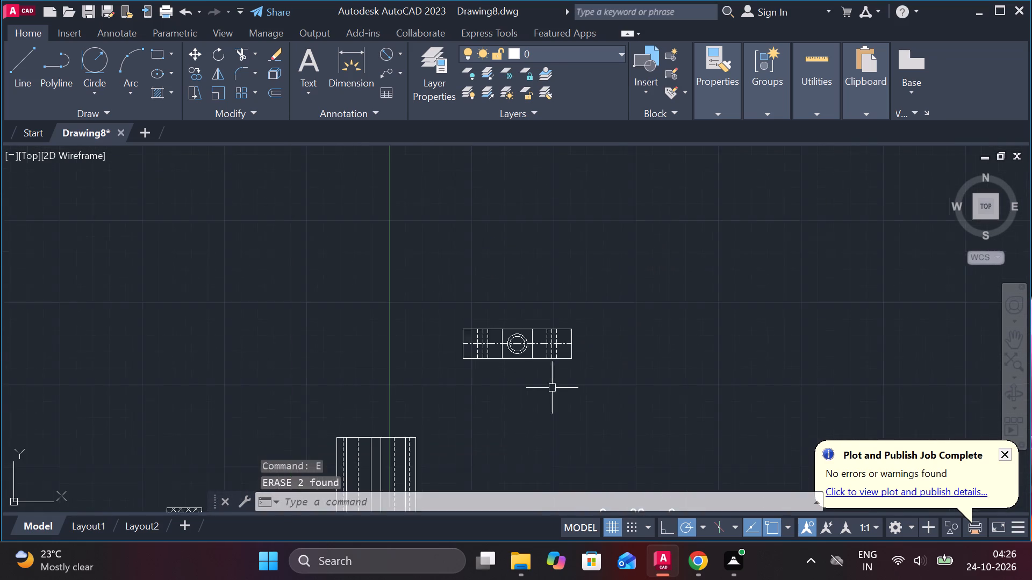
Draw a 48-long horizontal line across the copied V-block top view between the midpoints of its two vertical outer edges.
middle_click_drag(439, 403, 549, 317)
scroll(533, 369, "up", 1)
middle_click_drag(535, 369, 542, 261)
scroll(548, 285, "up", 2)
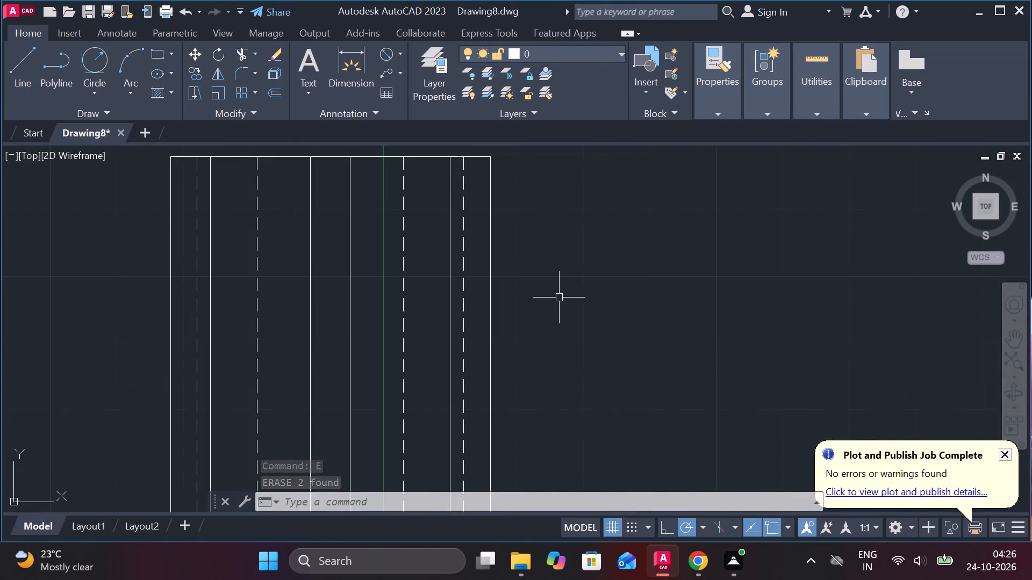
key("l")
key("Return")
scroll(559, 309, "down", 2)
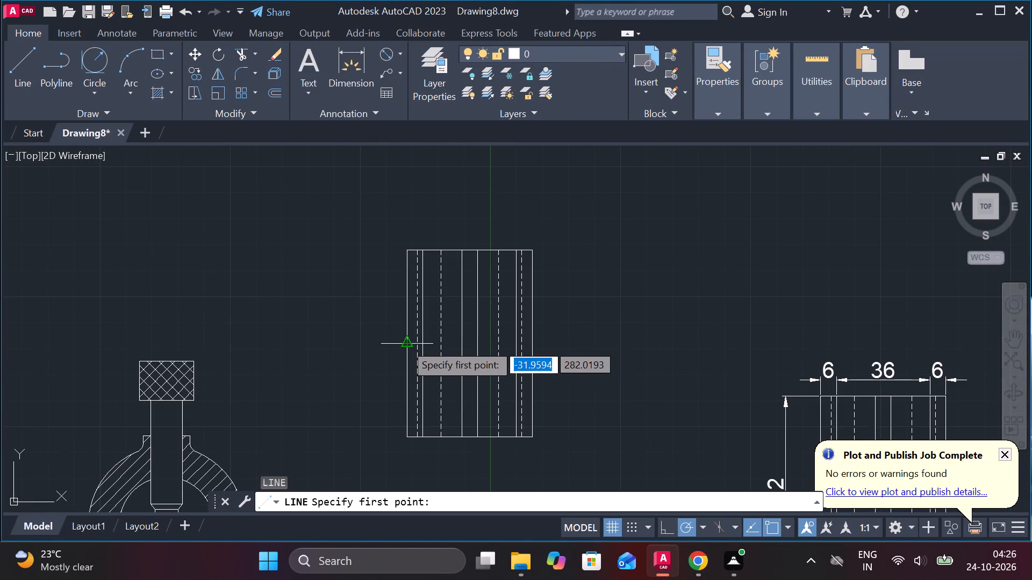
left_click(405, 343)
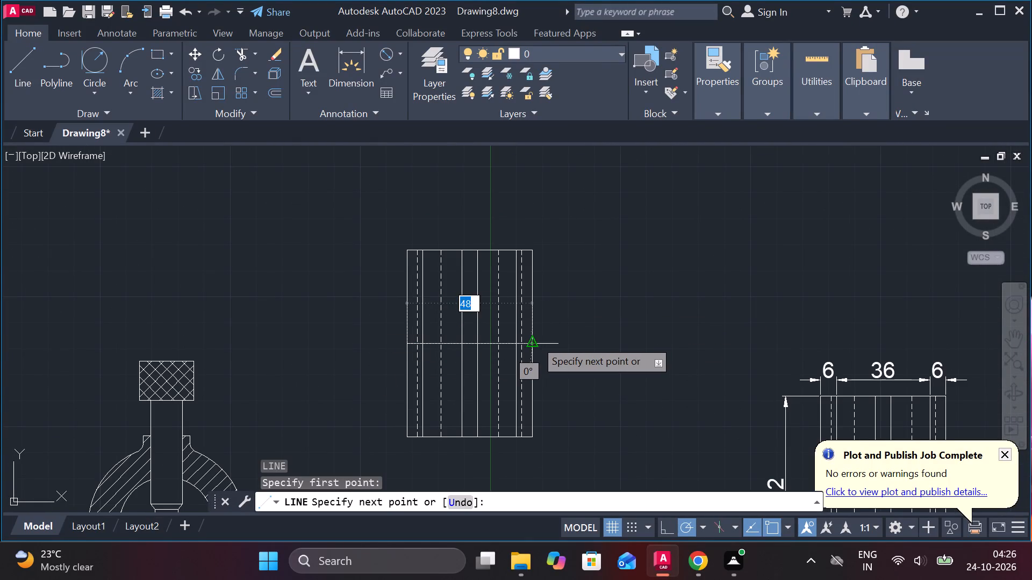
left_click(535, 339)
key("Escape")
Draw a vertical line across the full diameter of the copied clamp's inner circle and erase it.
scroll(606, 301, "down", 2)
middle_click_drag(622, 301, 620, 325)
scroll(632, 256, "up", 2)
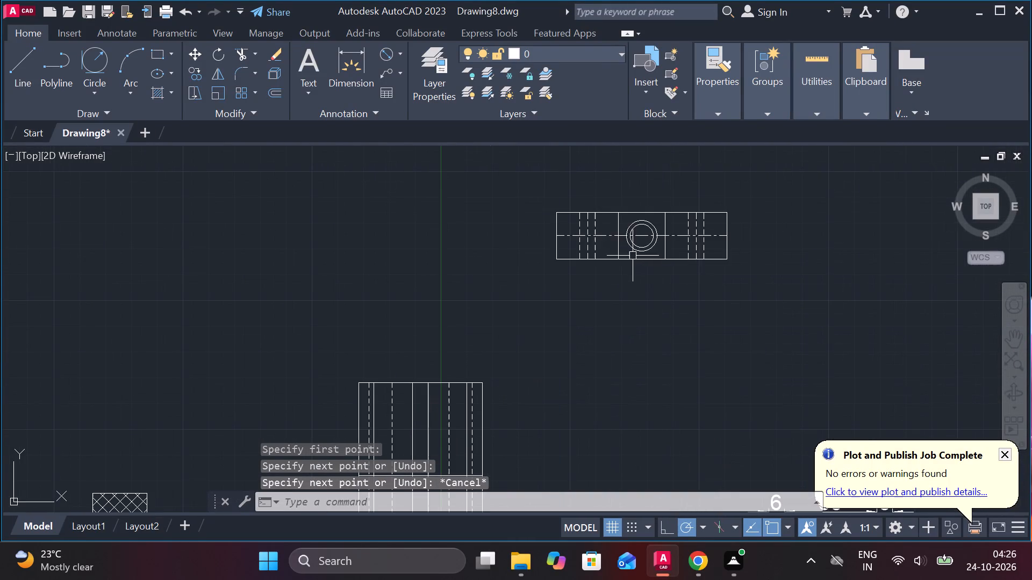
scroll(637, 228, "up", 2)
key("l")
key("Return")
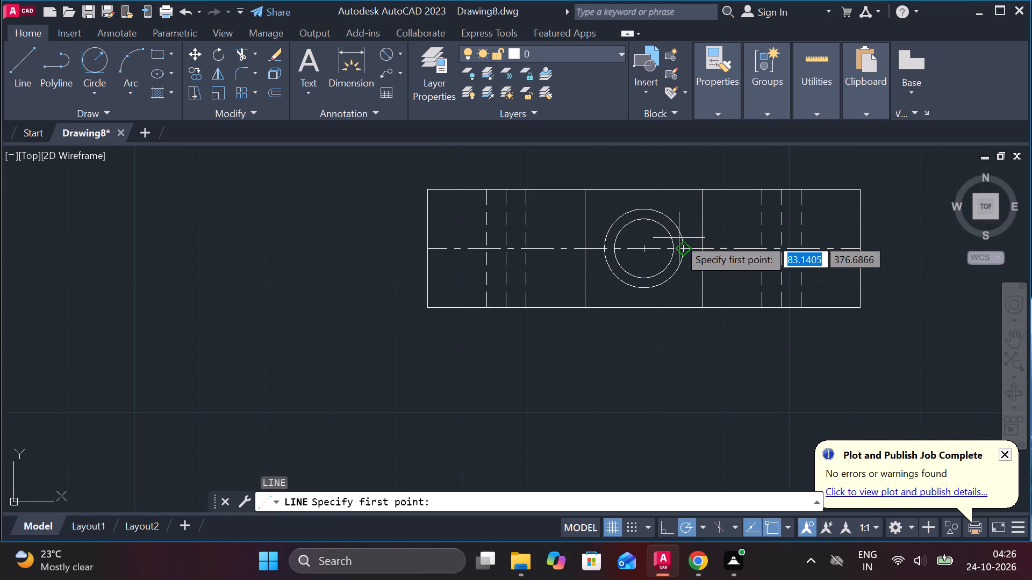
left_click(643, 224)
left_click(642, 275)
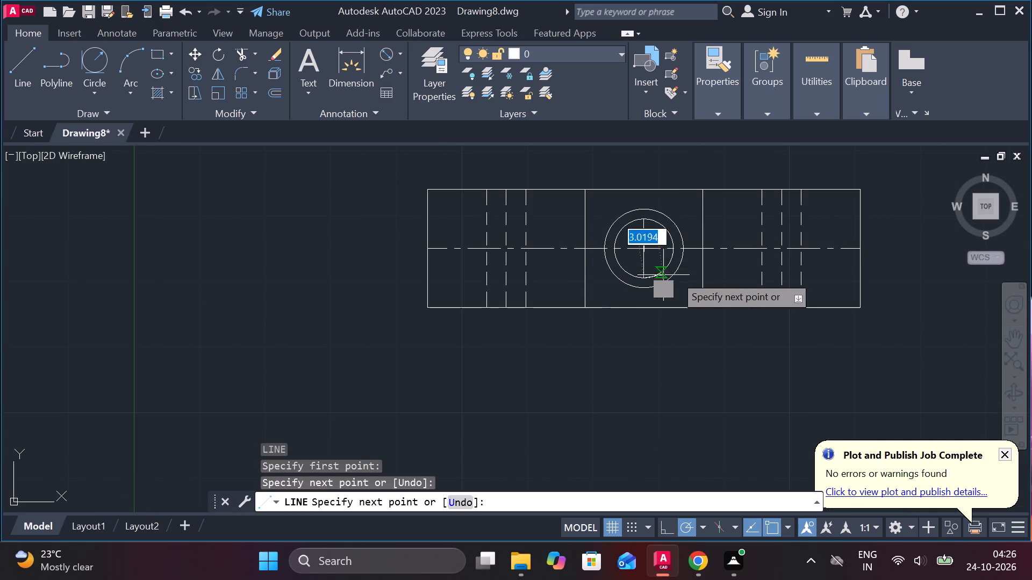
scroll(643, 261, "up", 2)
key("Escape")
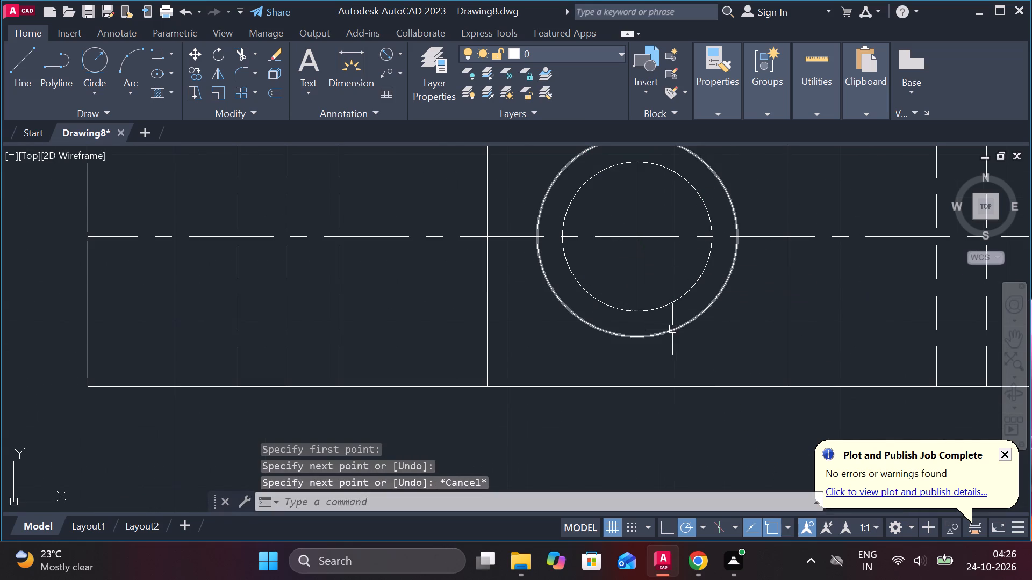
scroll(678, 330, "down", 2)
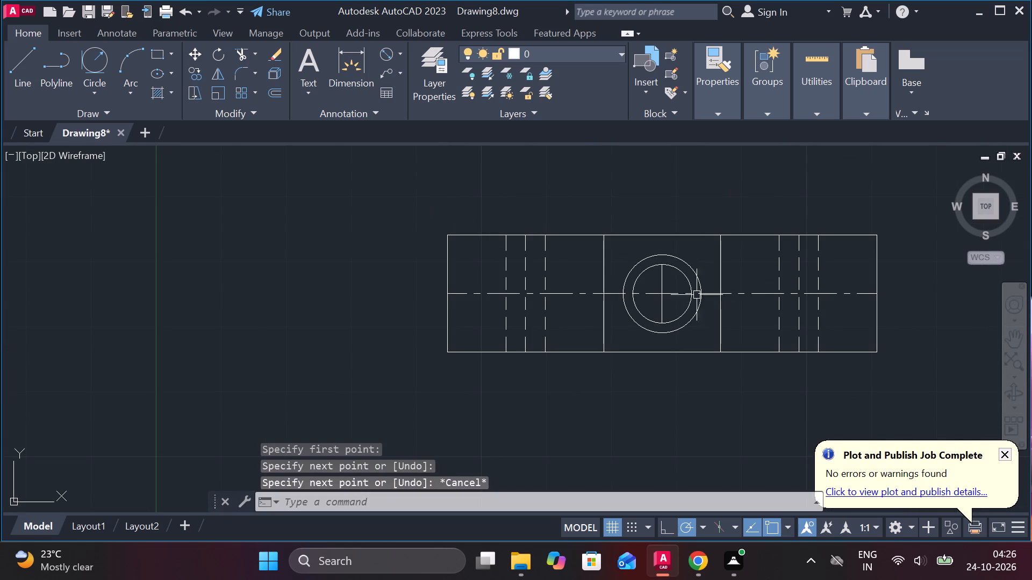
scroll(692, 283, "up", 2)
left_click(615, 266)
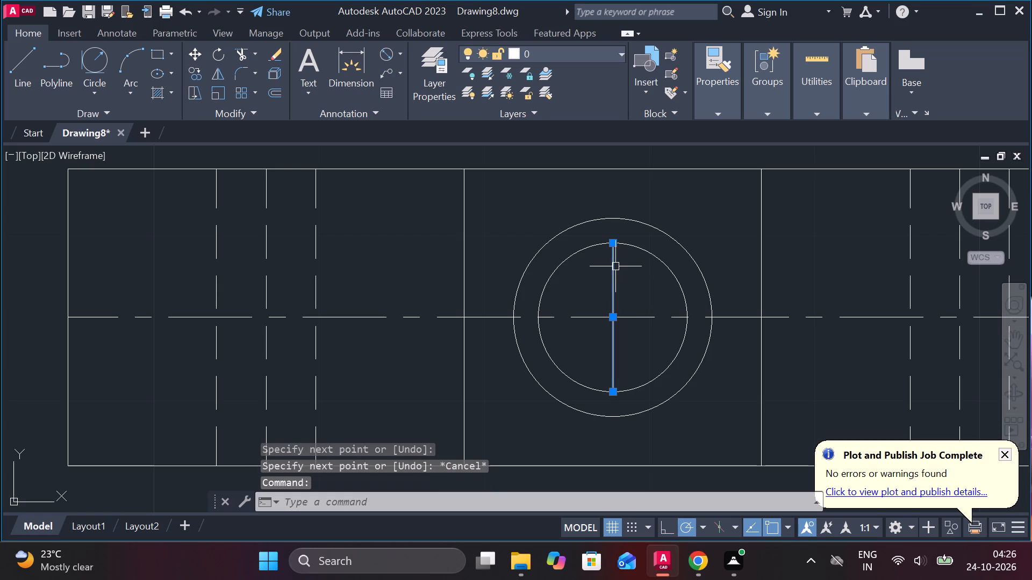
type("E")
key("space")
Draw a vertical helper line from the top of the copied clamp's inner circle to the circle's centre.
key("l")
key("Return")
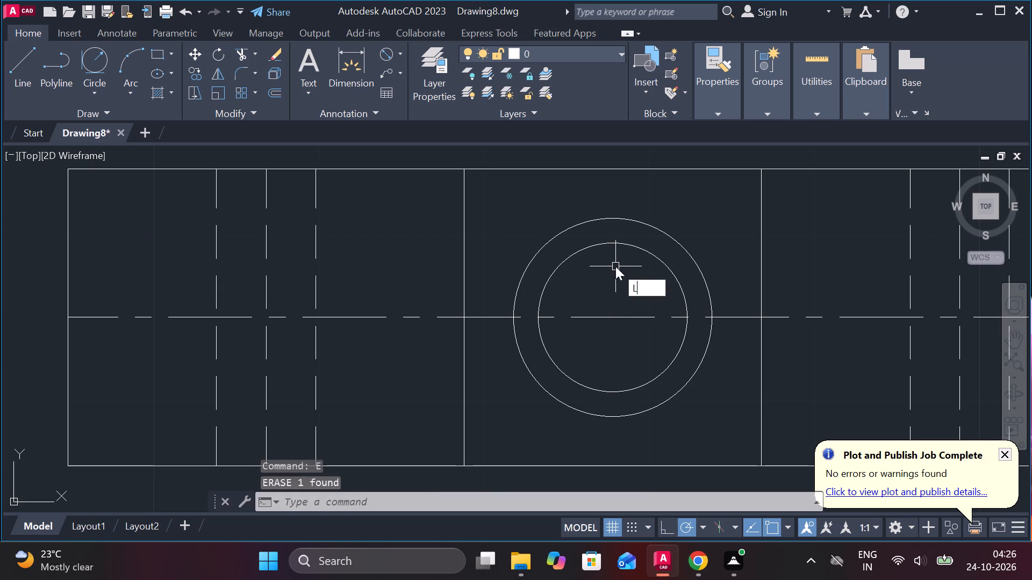
left_click(611, 241)
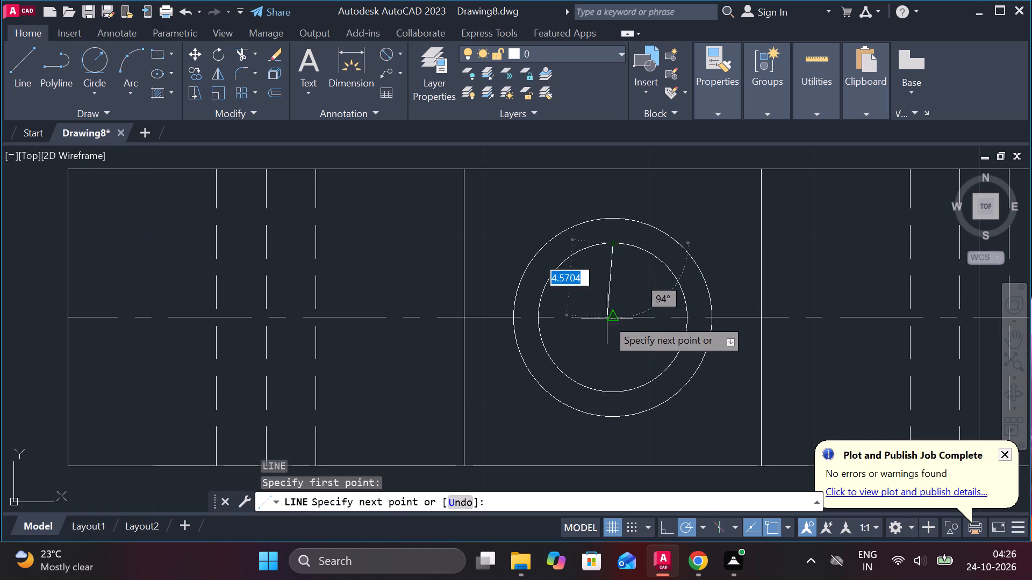
left_click(610, 318)
scroll(622, 314, "down", 3)
key("Escape")
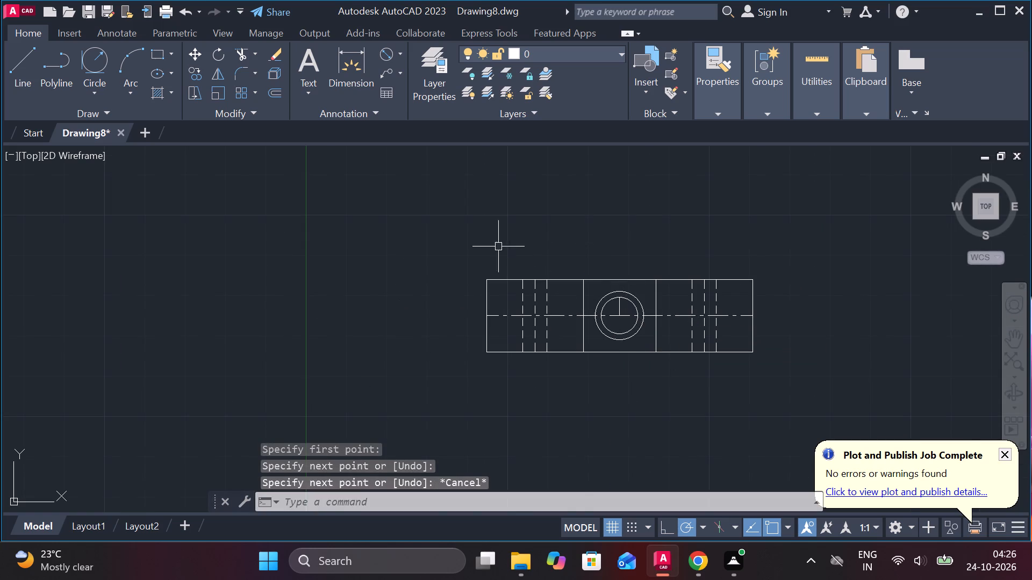
Move the whole copied clamp top view by its circle centre onto the midpoint of the V-block's horizontal line.
left_click(457, 239)
left_click(846, 393)
key("m")
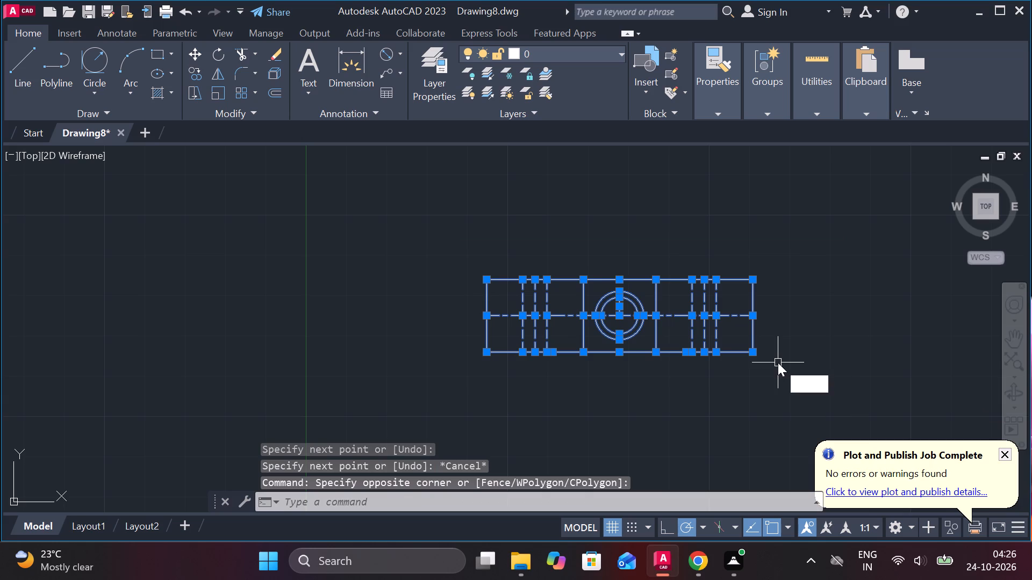
key("Return")
scroll(648, 320, "up", 2)
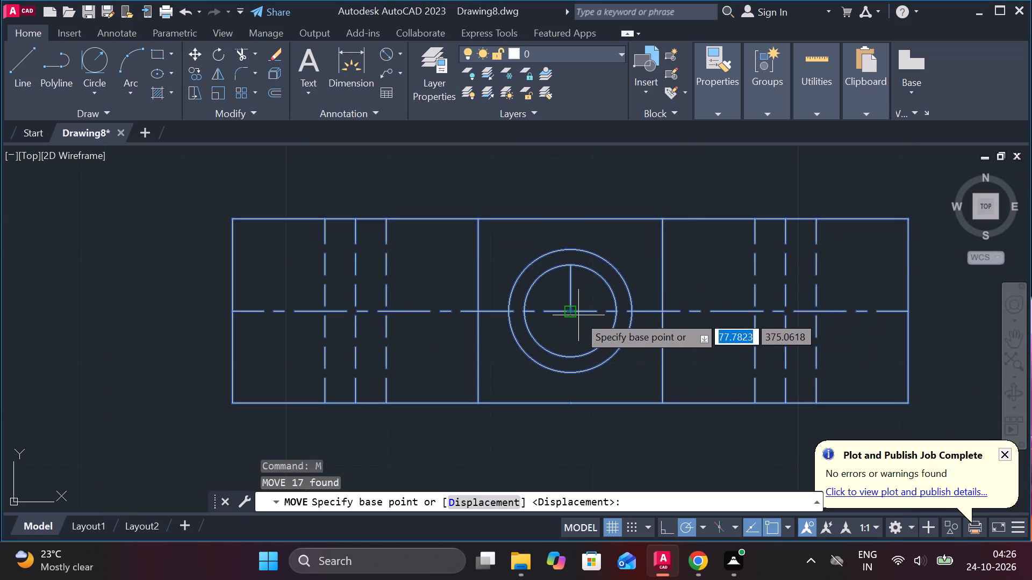
left_click(572, 311)
scroll(589, 316, "down", 2)
scroll(561, 365, "down", 2)
middle_click_drag(572, 367, 585, 369)
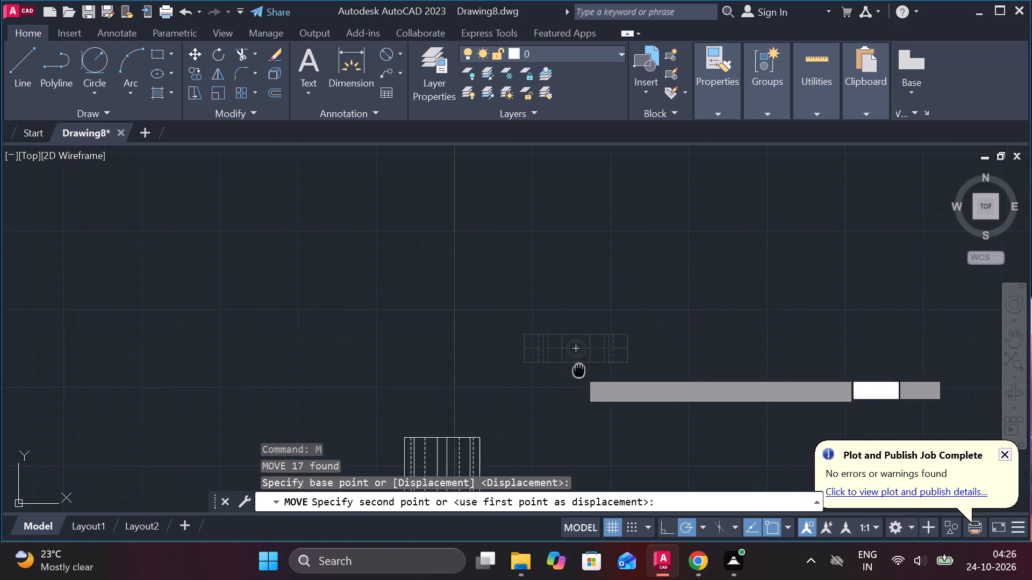
middle_click_drag(585, 369, 618, 275)
scroll(480, 383, "up", 2)
middle_click_drag(462, 407, 467, 350)
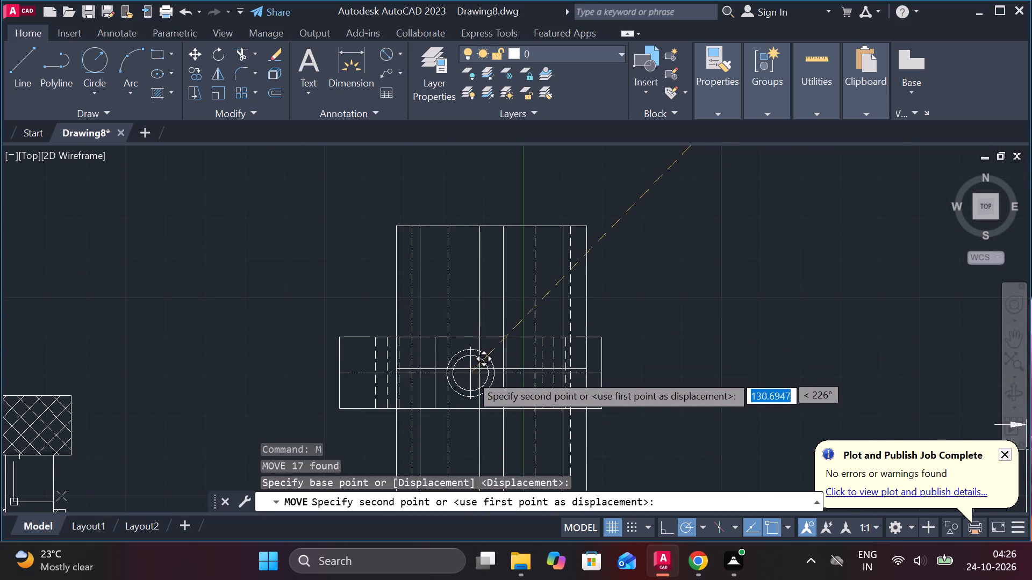
left_click(489, 372)
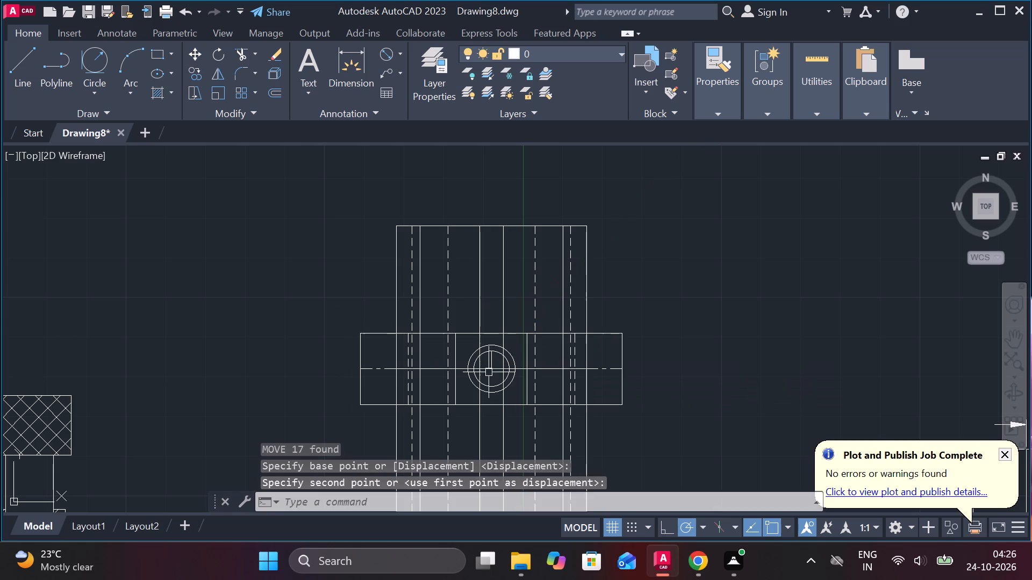
Erase the short vertical helper line inside the clamp's inner circle.
scroll(507, 368, "up", 2)
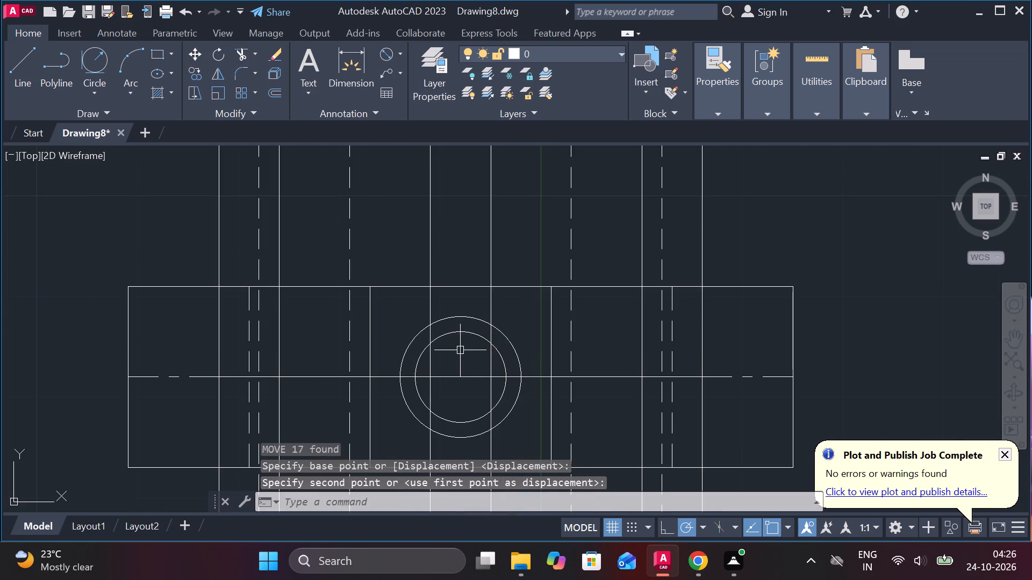
left_click(460, 350)
type("E")
key("space")
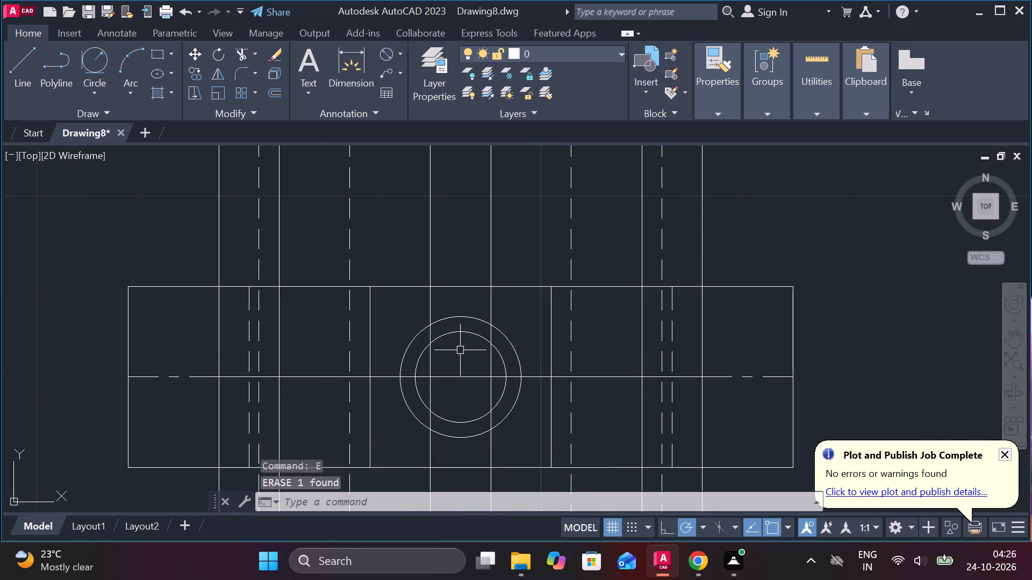
Trim the V-block's two central solid lines where they cross the clamp above its horizontal centre line.
scroll(463, 369, "down", 1)
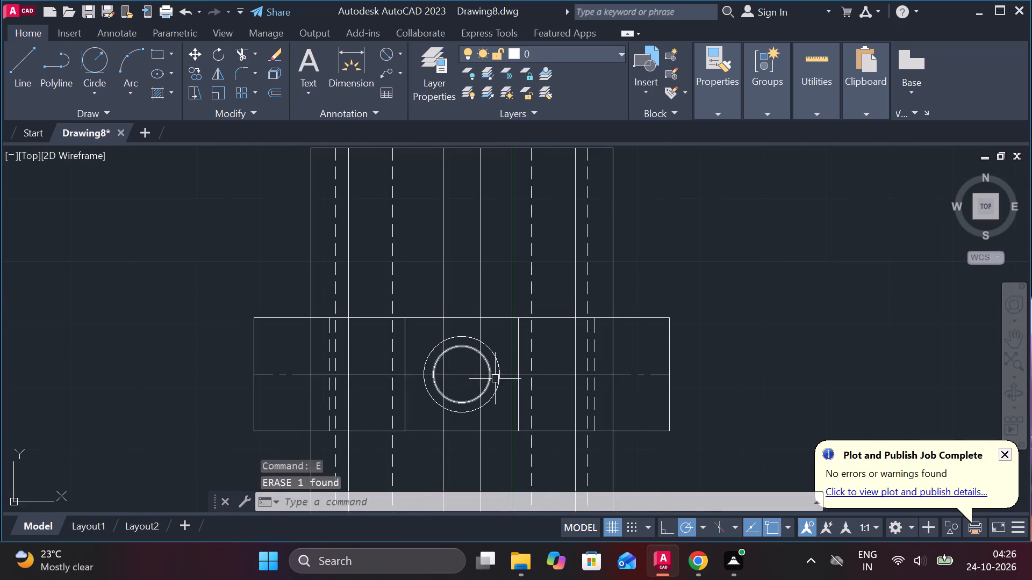
type("TR")
key("space")
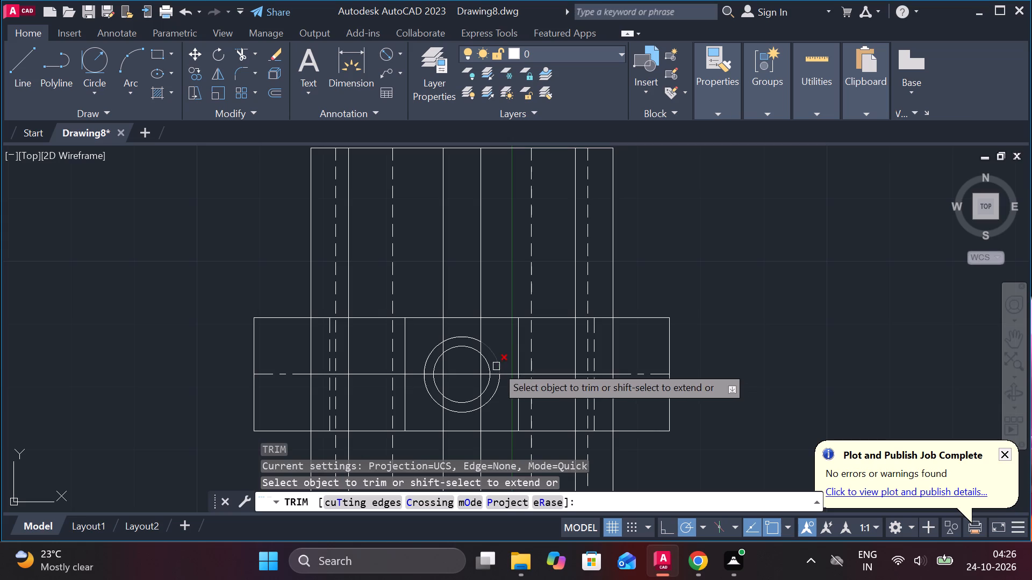
left_click(479, 326)
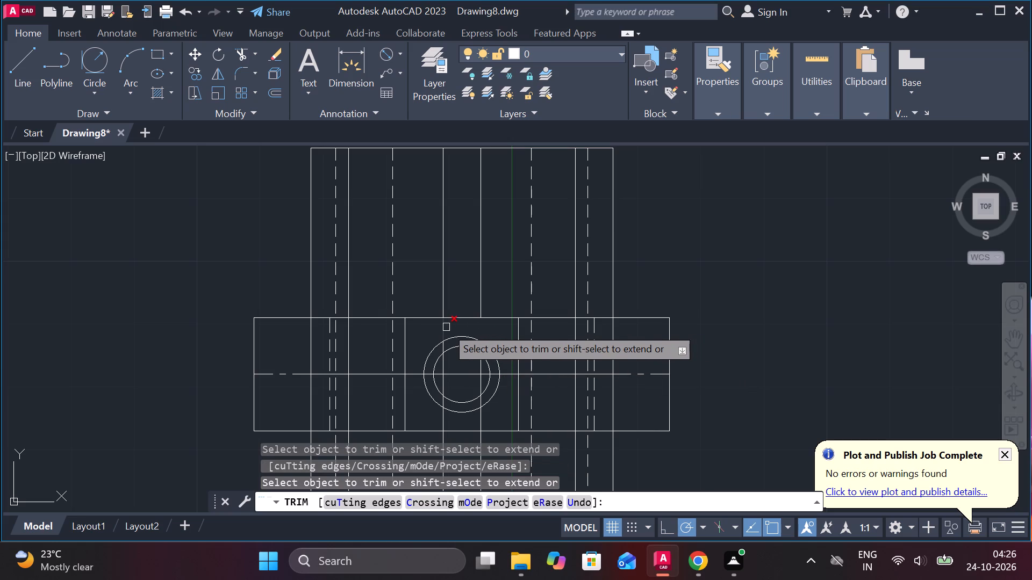
left_click(446, 327)
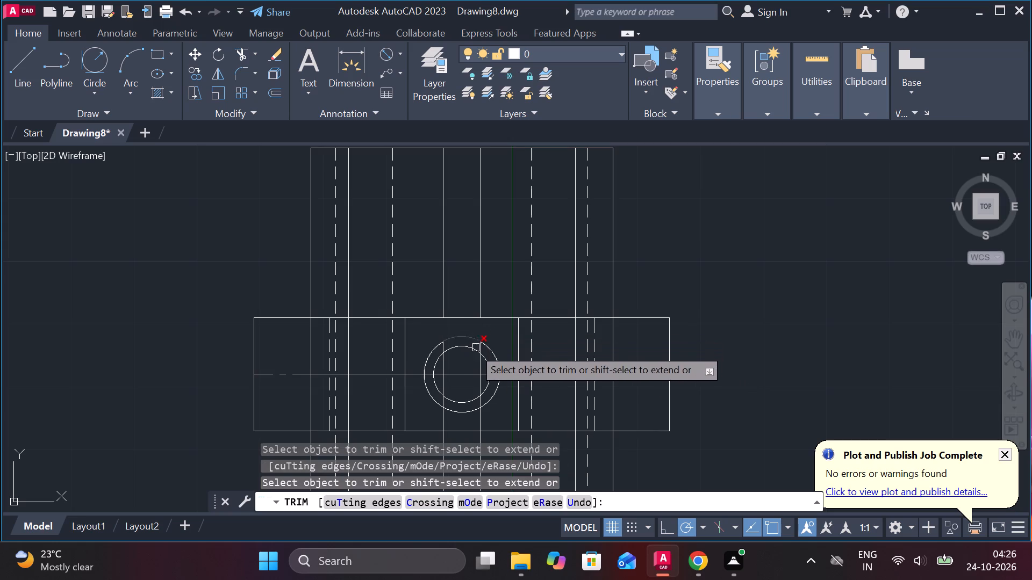
left_click(446, 363)
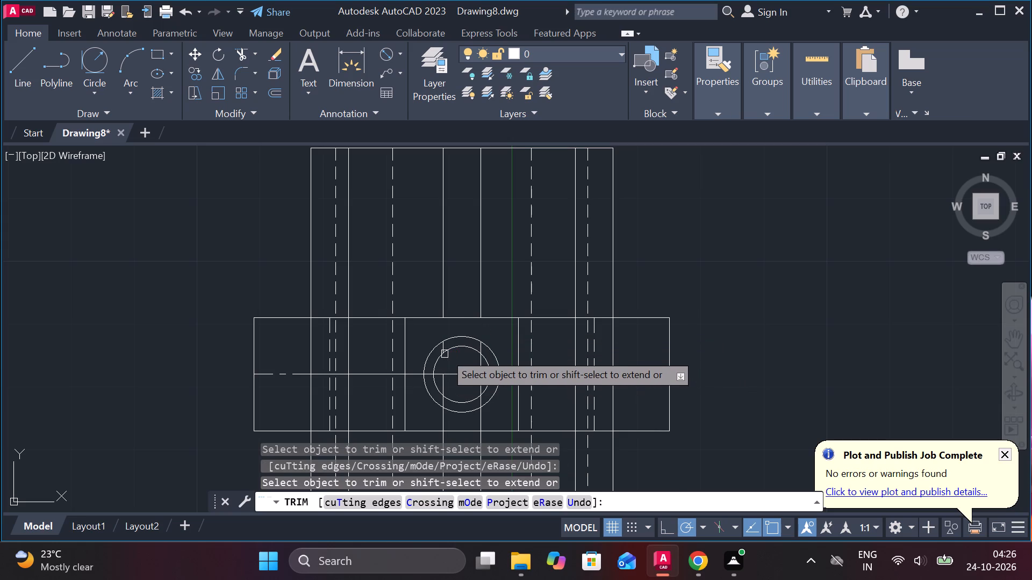
scroll(443, 345, "up", 2)
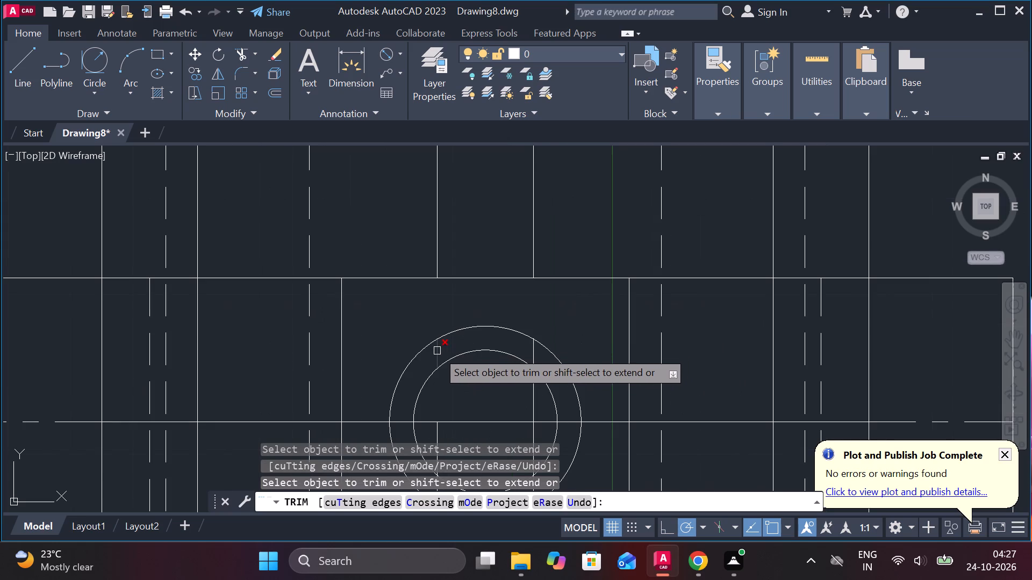
left_click(437, 351)
left_click(537, 350)
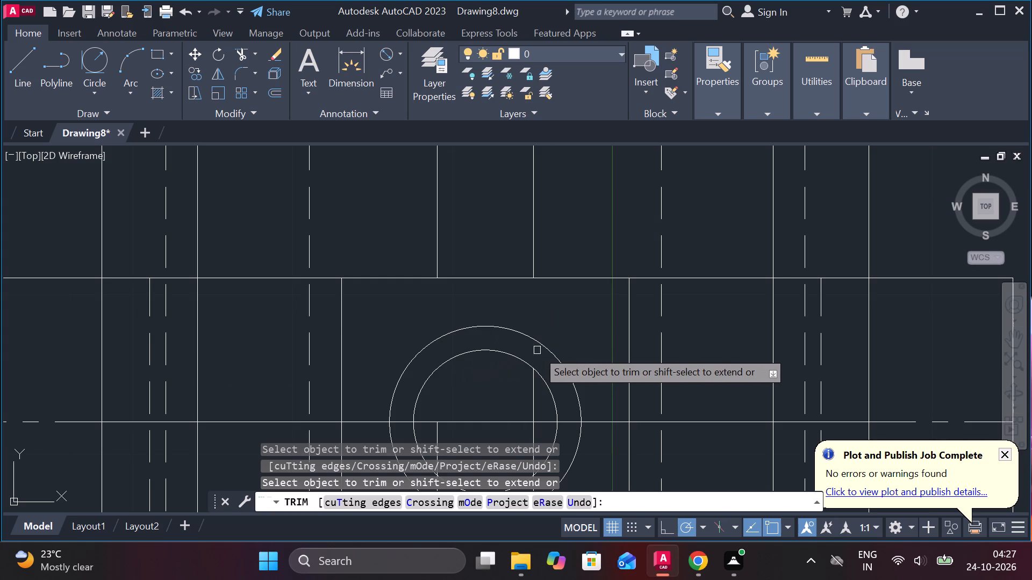
left_click(535, 387)
Trim the same two central lines between the clamp's horizontal centre line and its lower edge, keeping both circles whole.
middle_click_drag(514, 390, 541, 309)
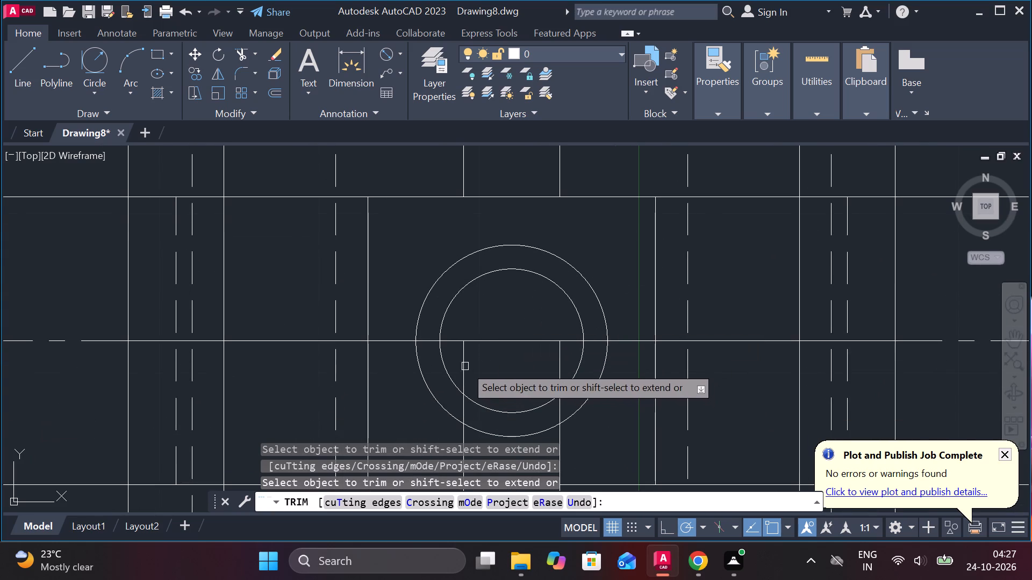
left_click_drag(465, 366, 471, 366)
left_click(558, 361)
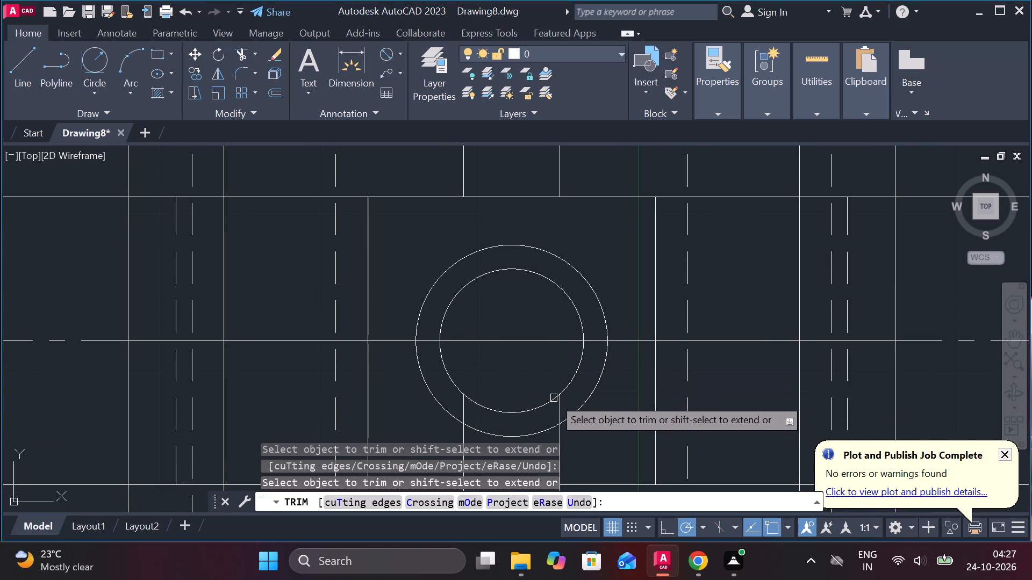
left_click(559, 404)
left_click(461, 416)
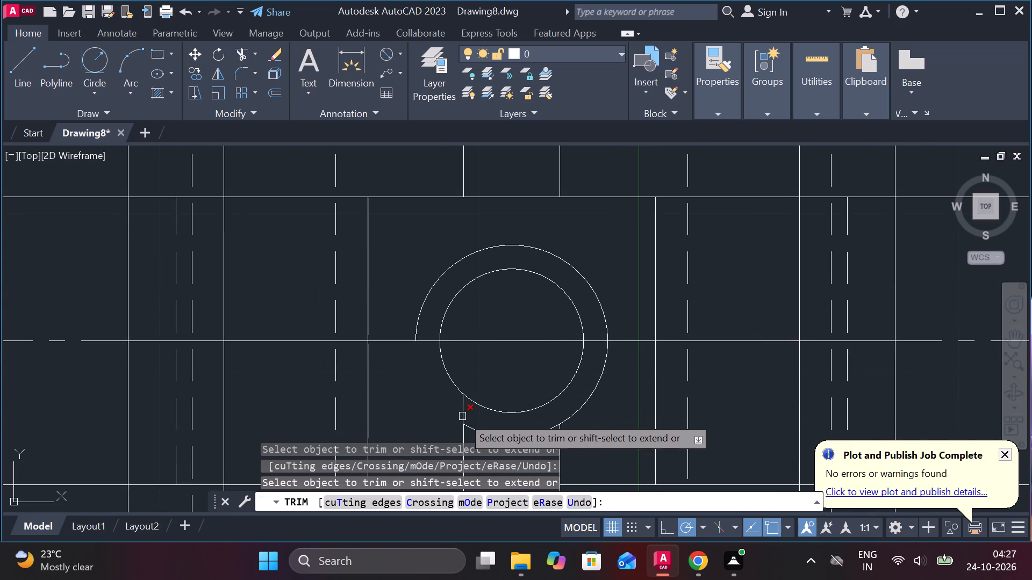
key("ctrl+z")
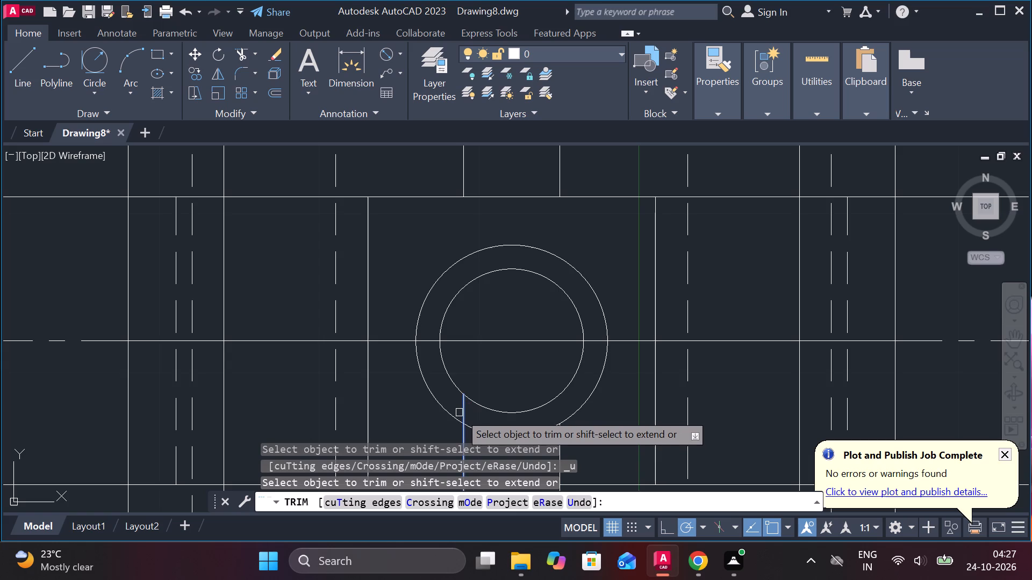
left_click(461, 410)
scroll(461, 410, "down", 2)
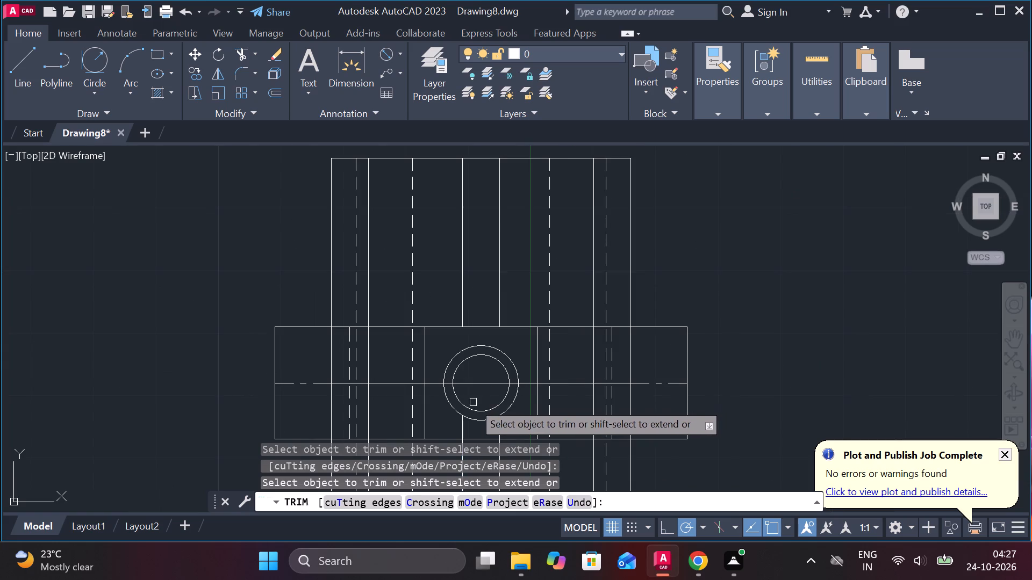
middle_click_drag(711, 382, 732, 285)
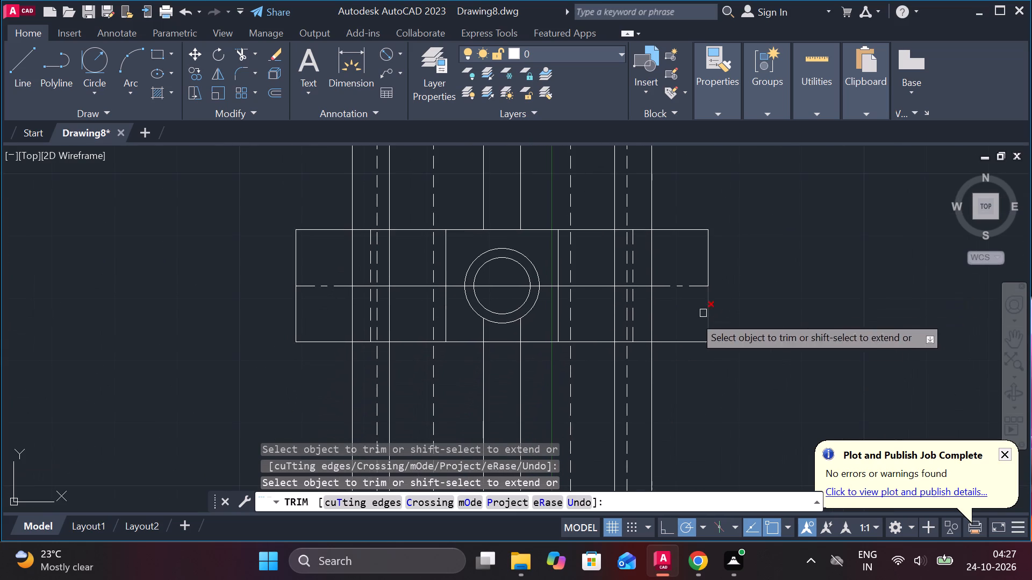
scroll(505, 323, "up", 2)
left_click_drag(550, 338, 513, 338)
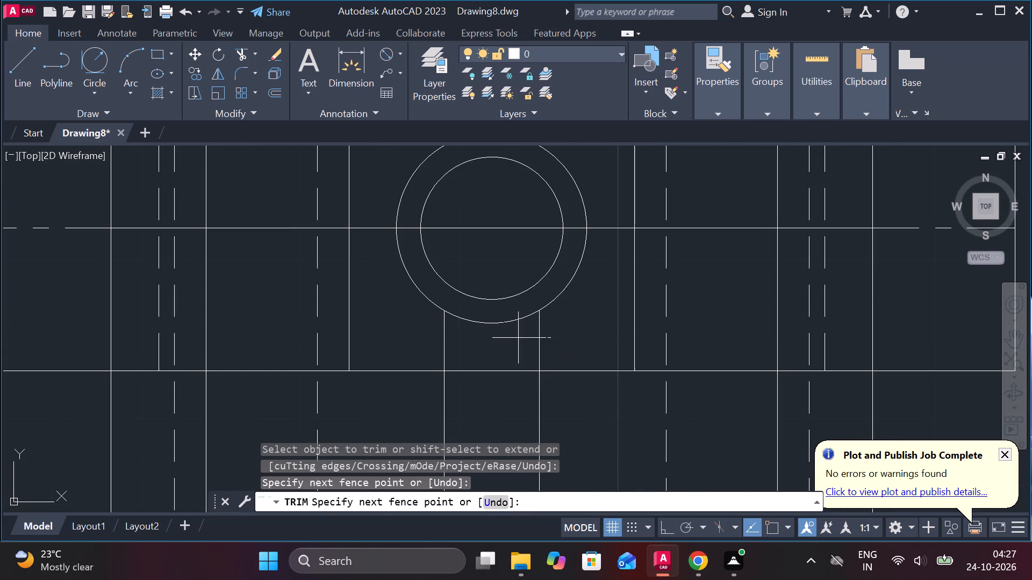
left_click_drag(513, 338, 434, 338)
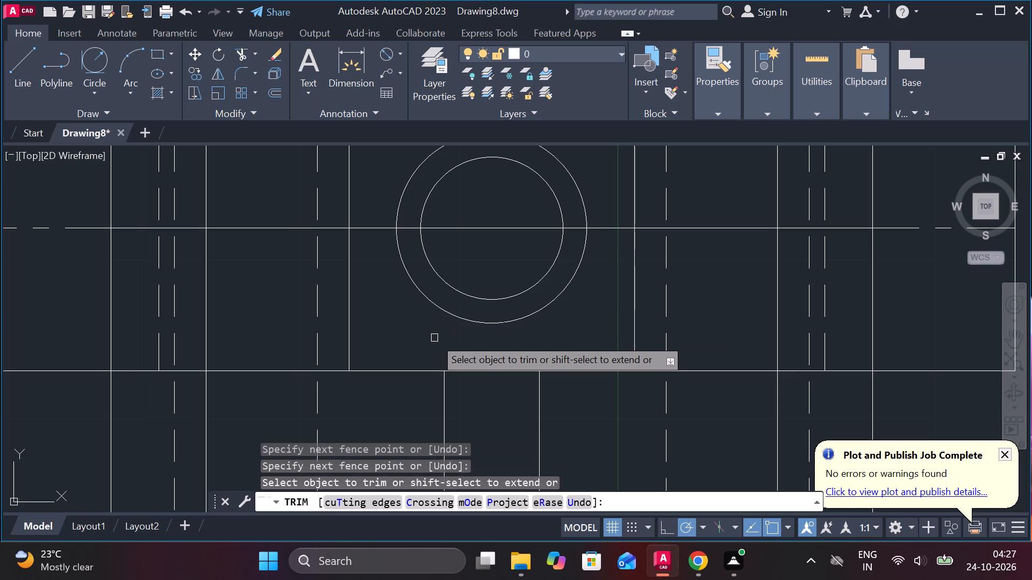
key("Escape")
Draw a circle of diameter 21 centred on the clamp's concentric circles in the assembled top view.
scroll(455, 323, "down", 1)
type("C")
key("space")
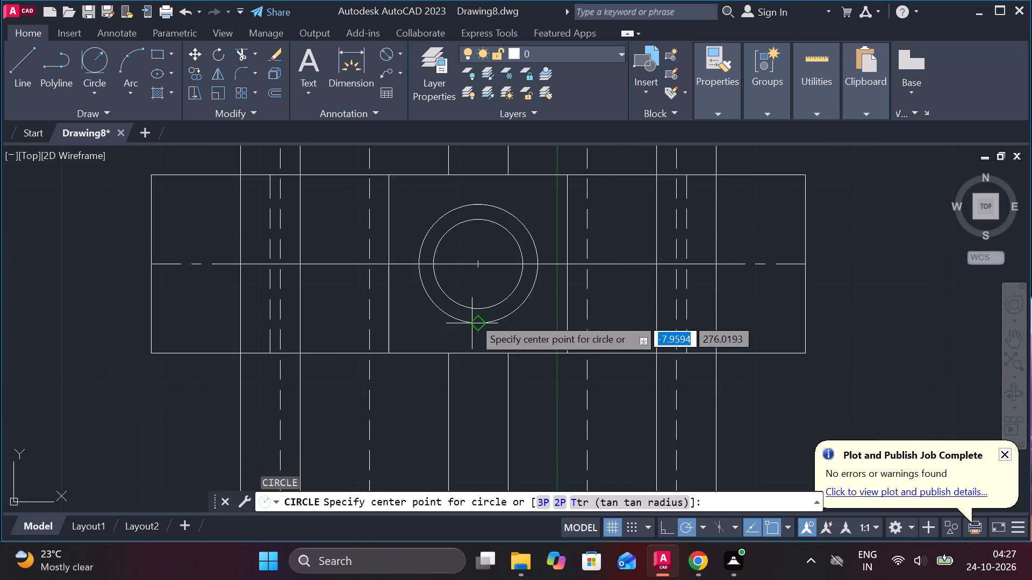
left_click(477, 266)
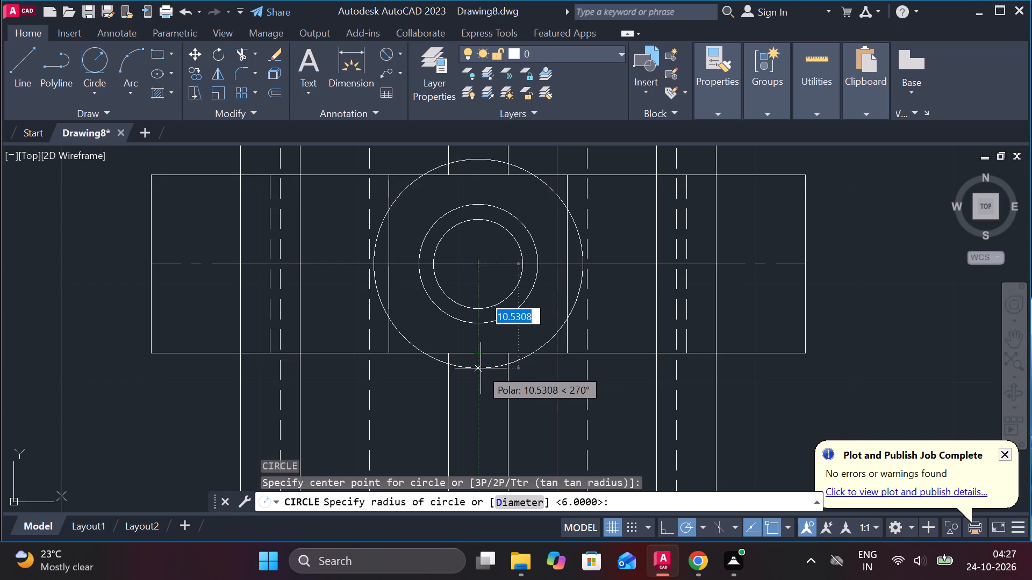
scroll(481, 368, "down", 3)
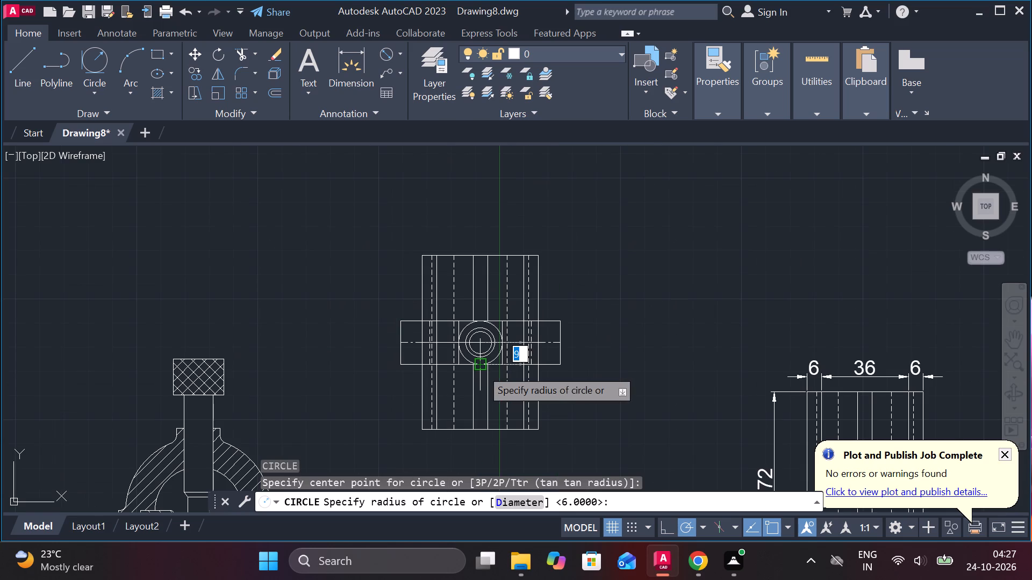
scroll(481, 368, "up", 2)
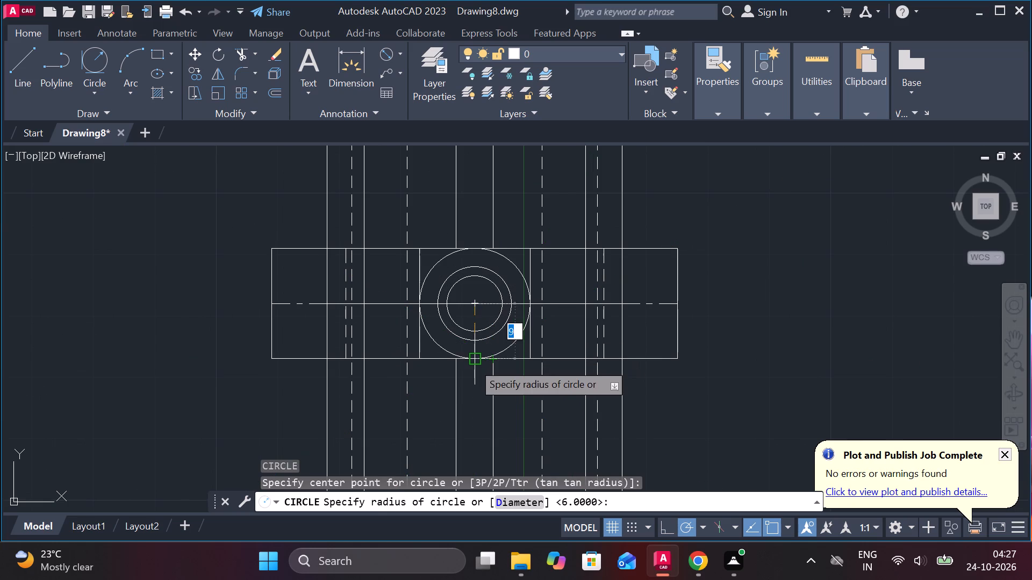
type("D")
key("space")
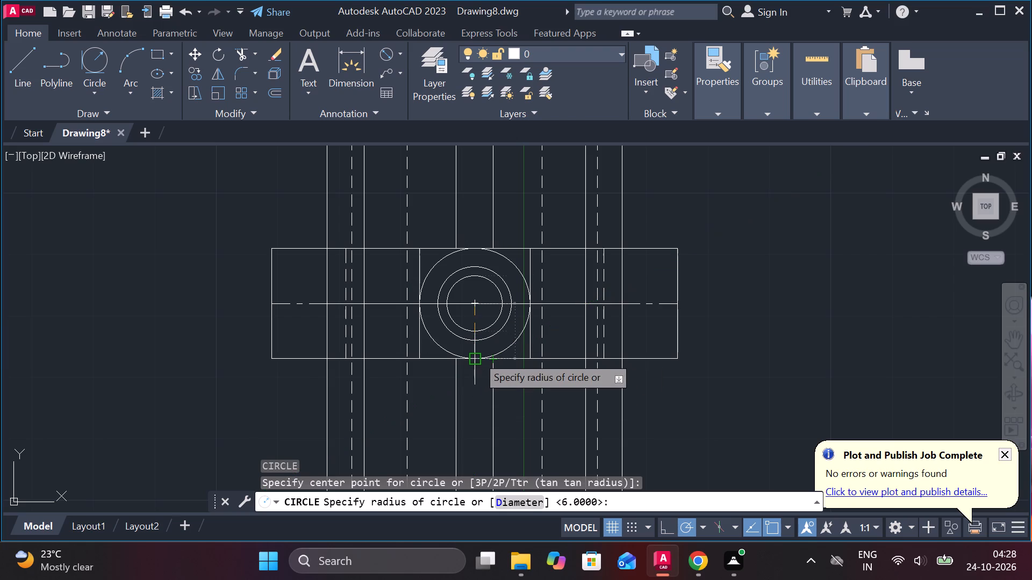
type("21")
key("Return")
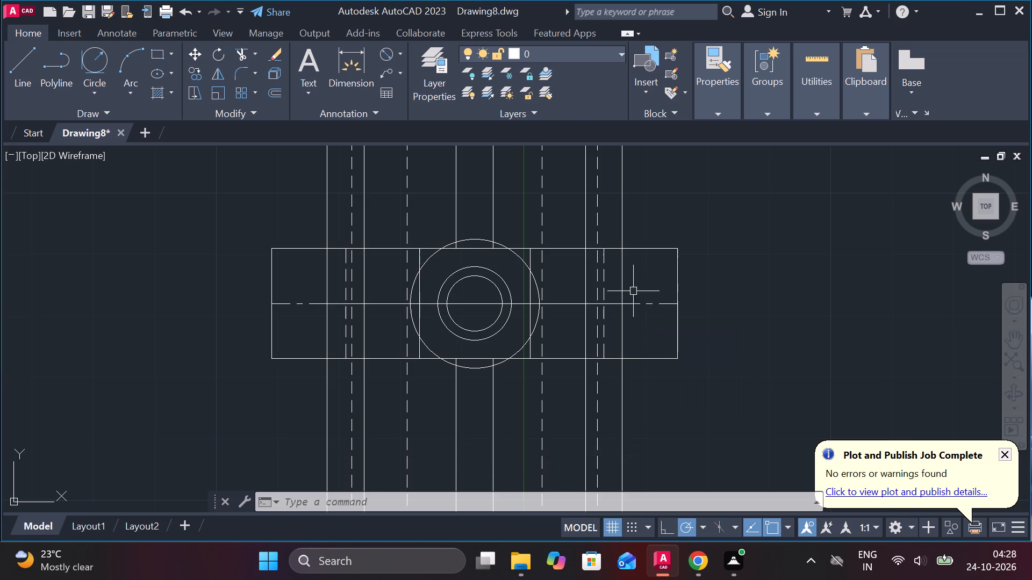
Trim the clamp's upper and lower edges and the ends of the V-block's two central lines inside the 21-diameter circle.
scroll(517, 285, "up", 1)
type("TR")
key("space")
left_click(429, 228)
left_click(416, 228)
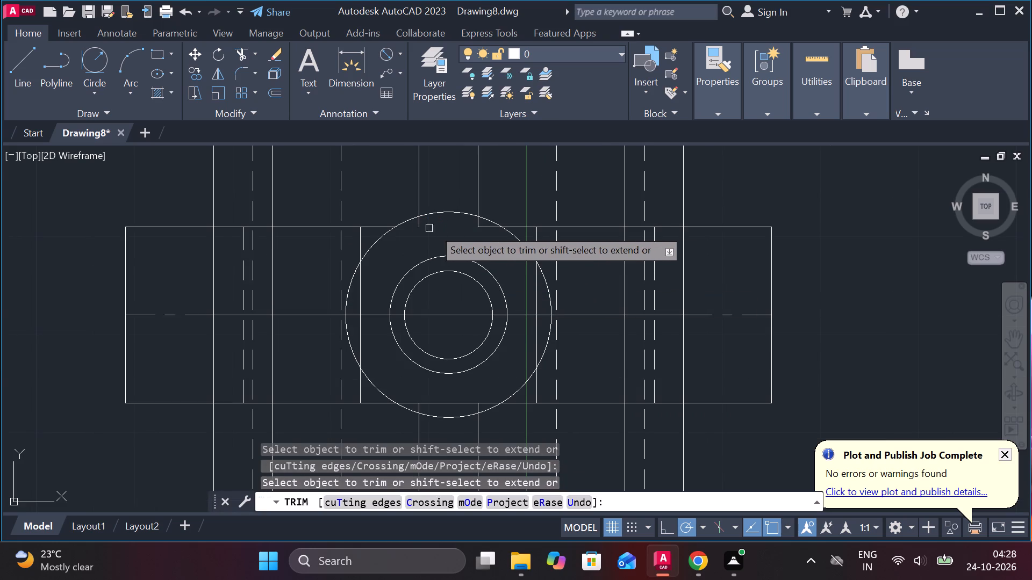
left_click(489, 227)
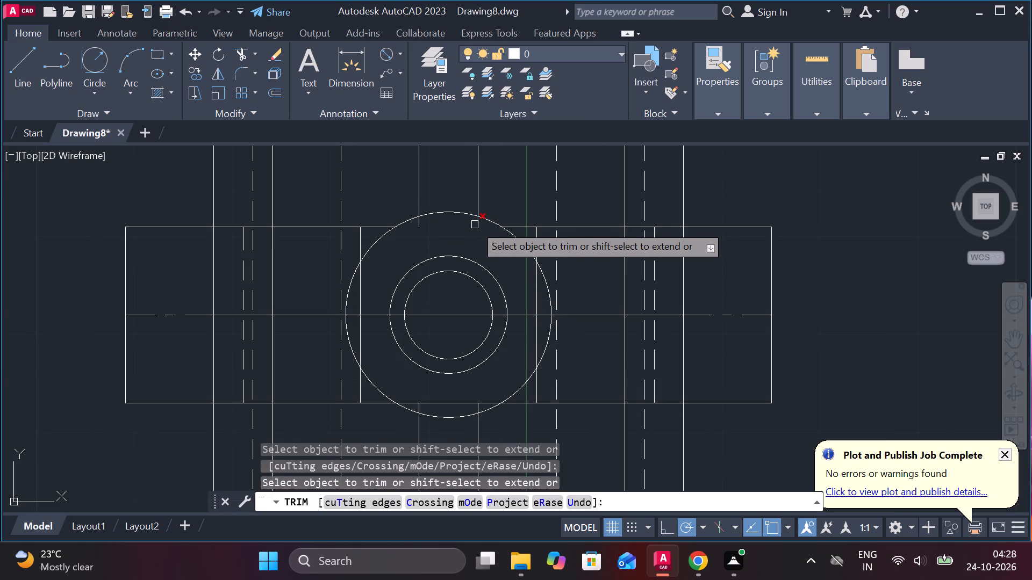
left_click(475, 224)
left_click(421, 227)
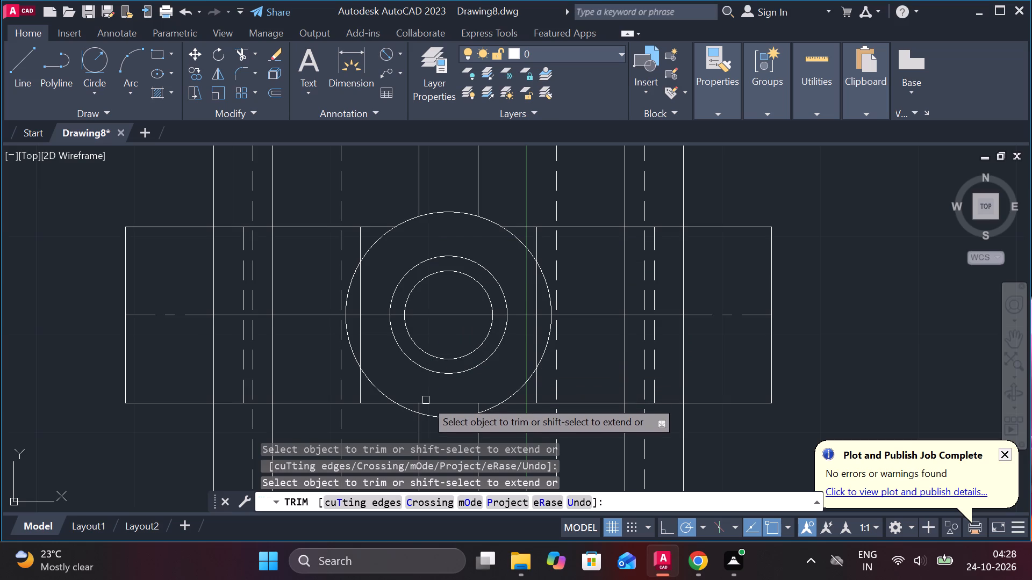
left_click(425, 403)
left_click(422, 404)
left_click(419, 404)
left_click(466, 402)
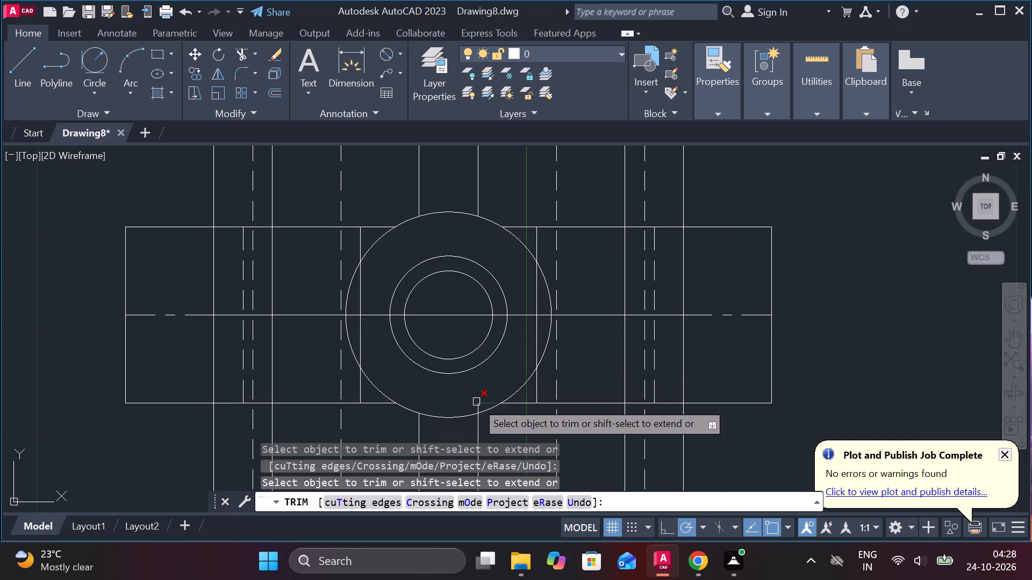
left_click(478, 402)
left_click(484, 402)
left_click(474, 408)
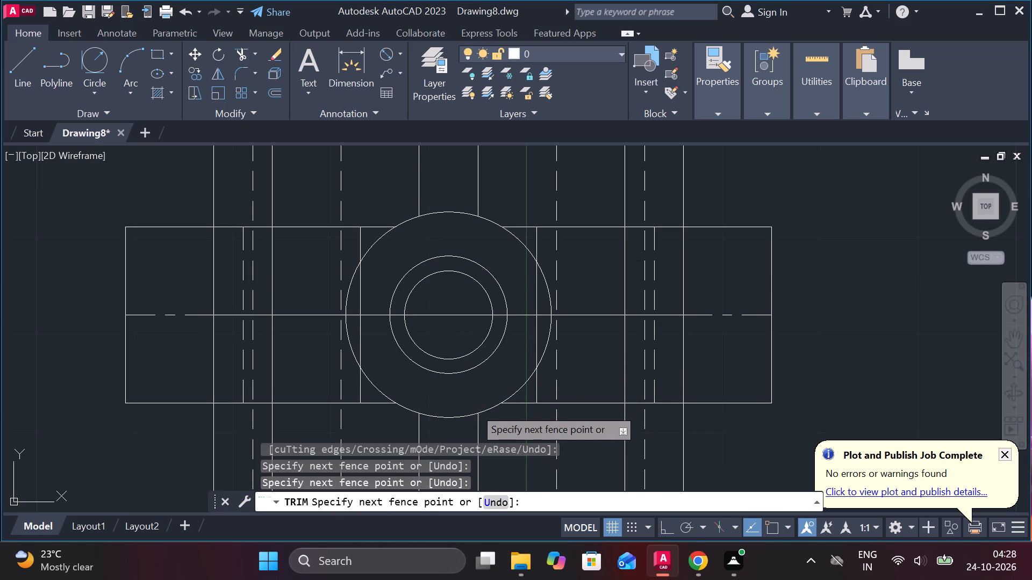
scroll(478, 386, "down", 2)
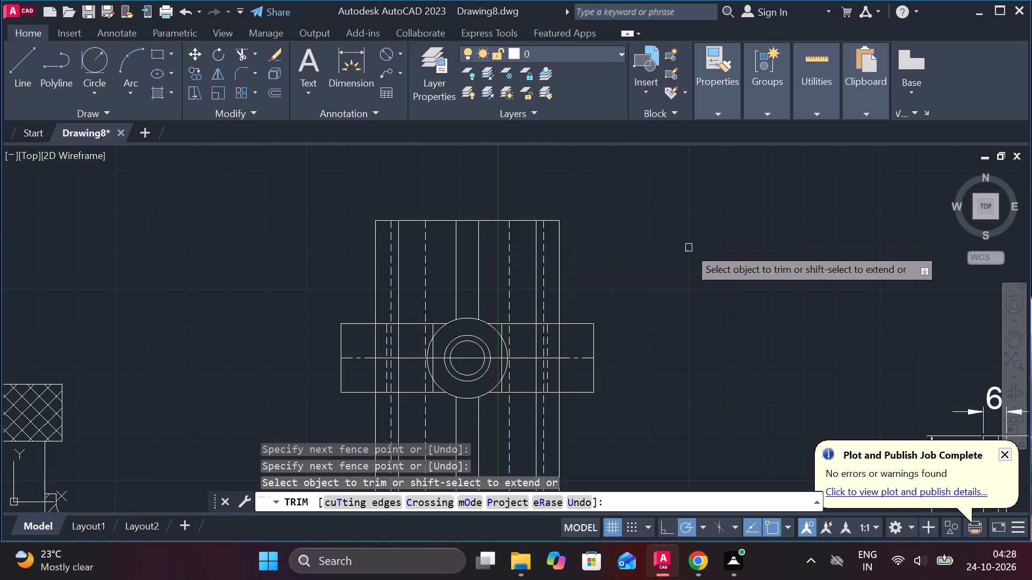
Trim away both halves of the clamp's left dashed hidden line, above and below the horizontal centre line.
middle_click_drag(678, 260, 730, 227)
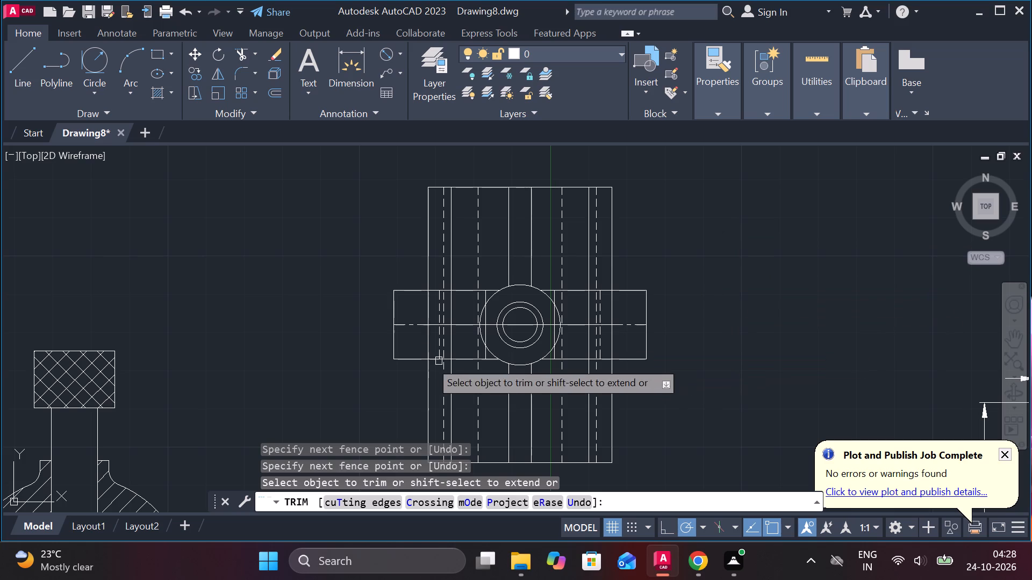
scroll(433, 323, "up", 2)
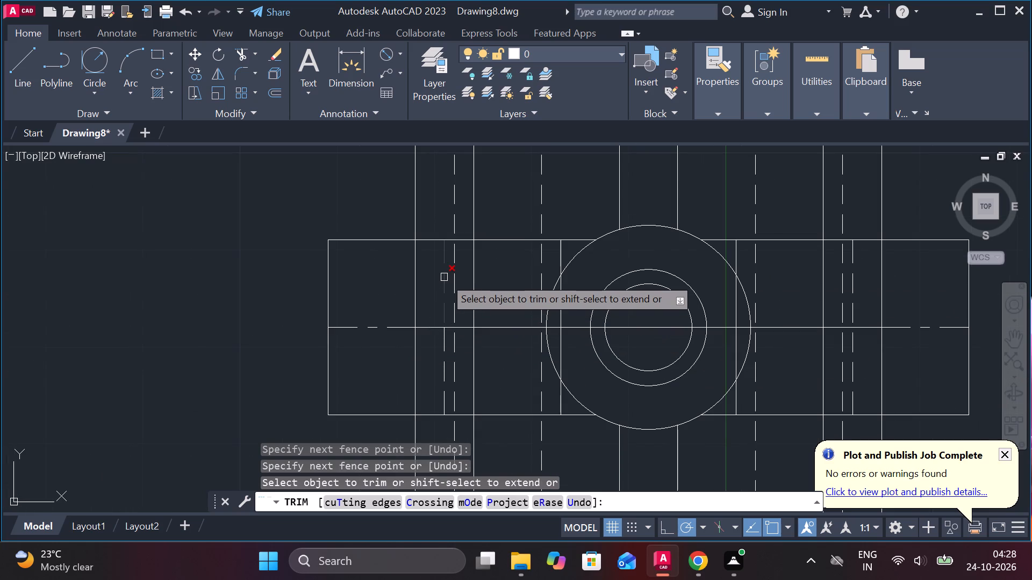
left_click(444, 277)
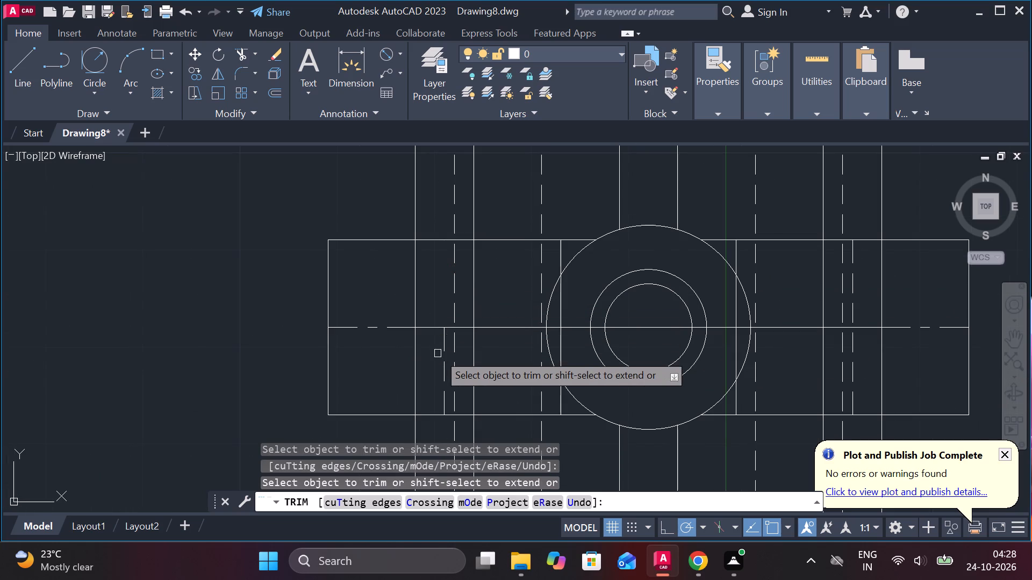
left_click(442, 351)
left_click(449, 369)
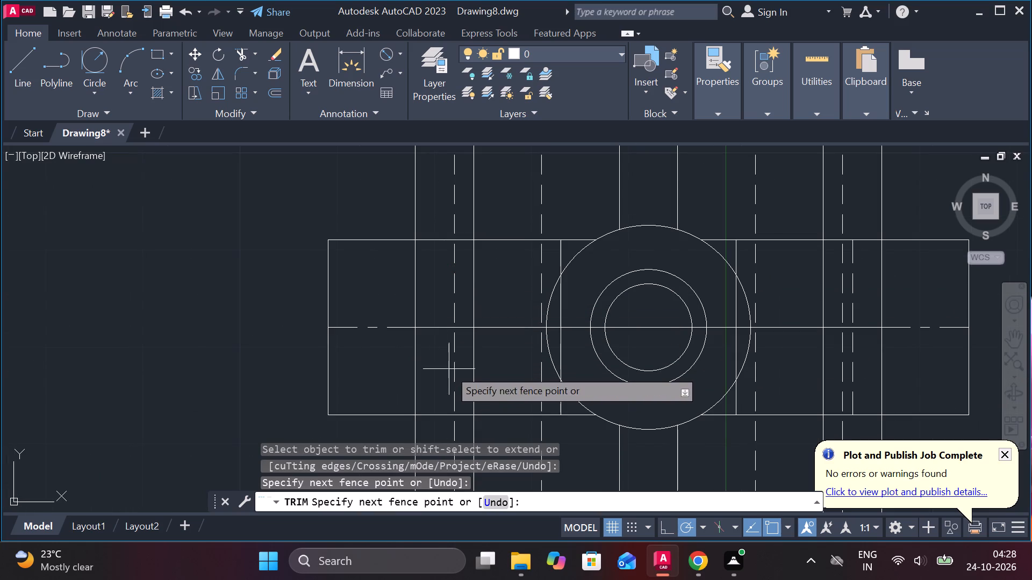
left_click(451, 366)
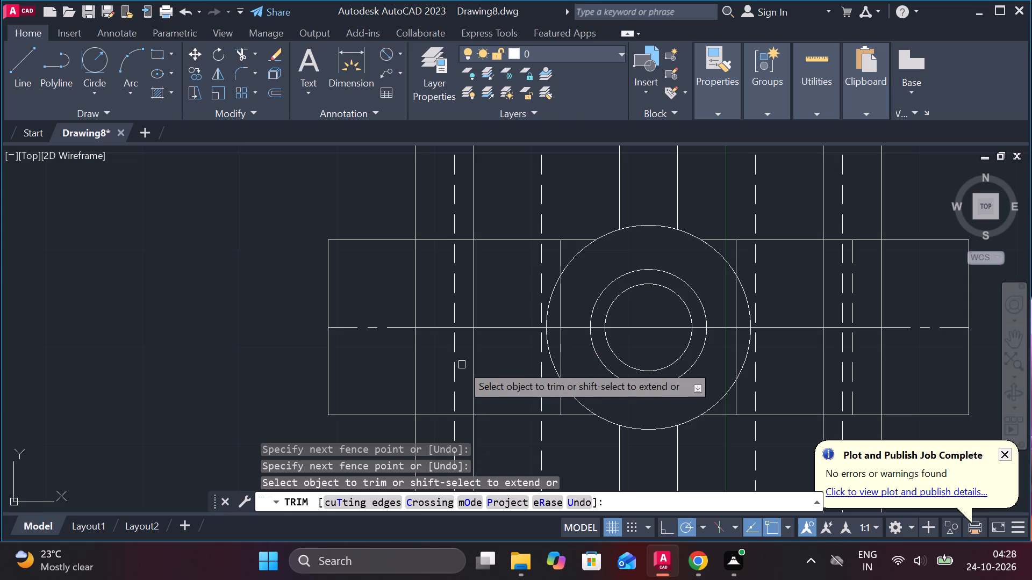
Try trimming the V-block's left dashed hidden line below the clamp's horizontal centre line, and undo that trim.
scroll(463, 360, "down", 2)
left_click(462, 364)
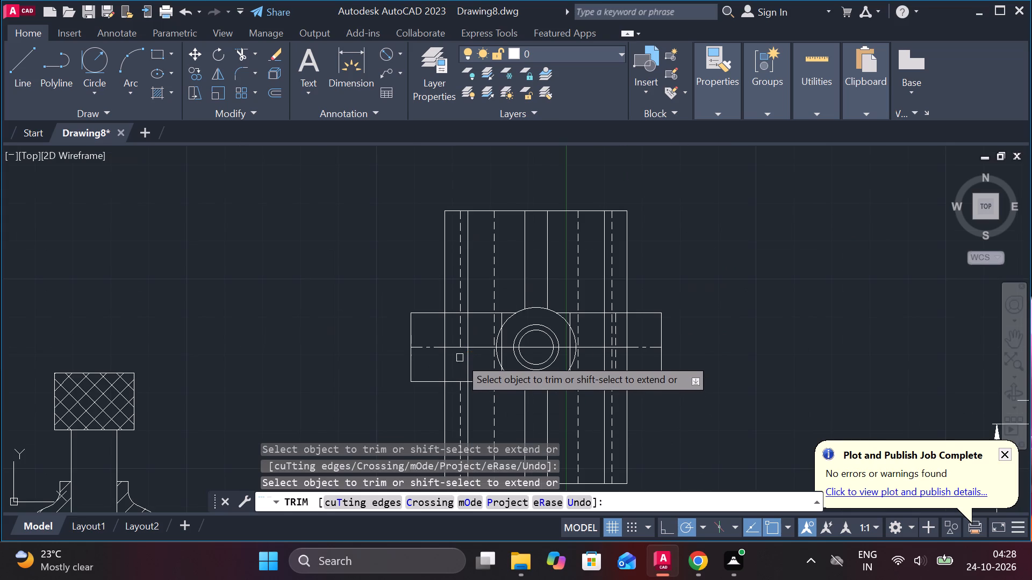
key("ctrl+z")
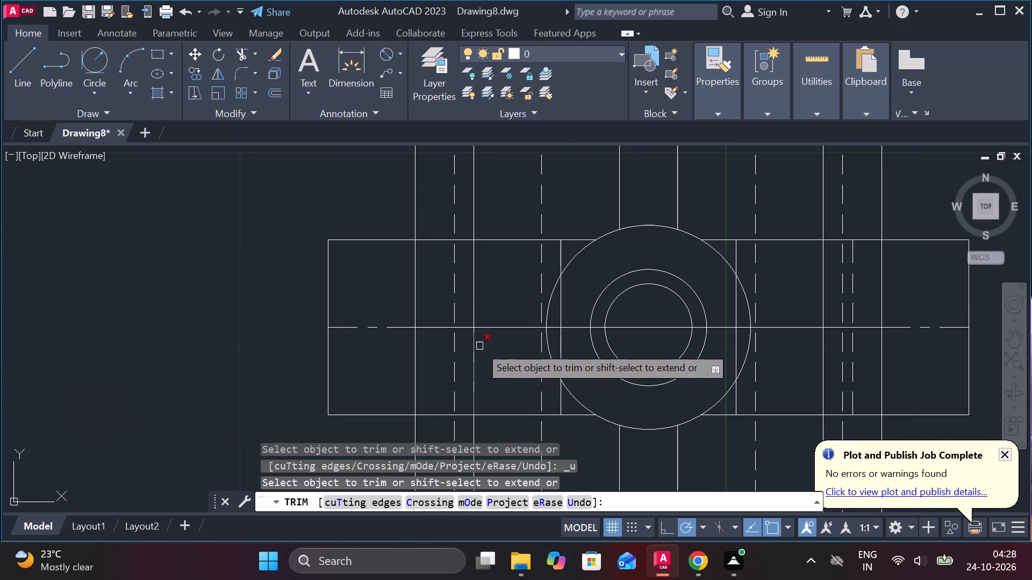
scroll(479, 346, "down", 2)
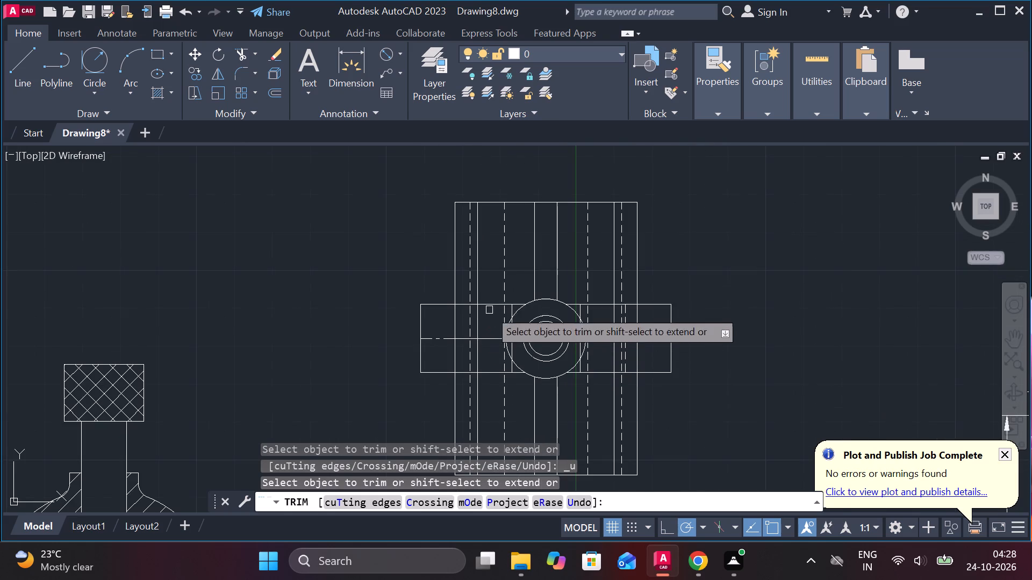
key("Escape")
Erase the V-block's two inner dashed hidden lines on either side of the screw circles.
left_click(506, 247)
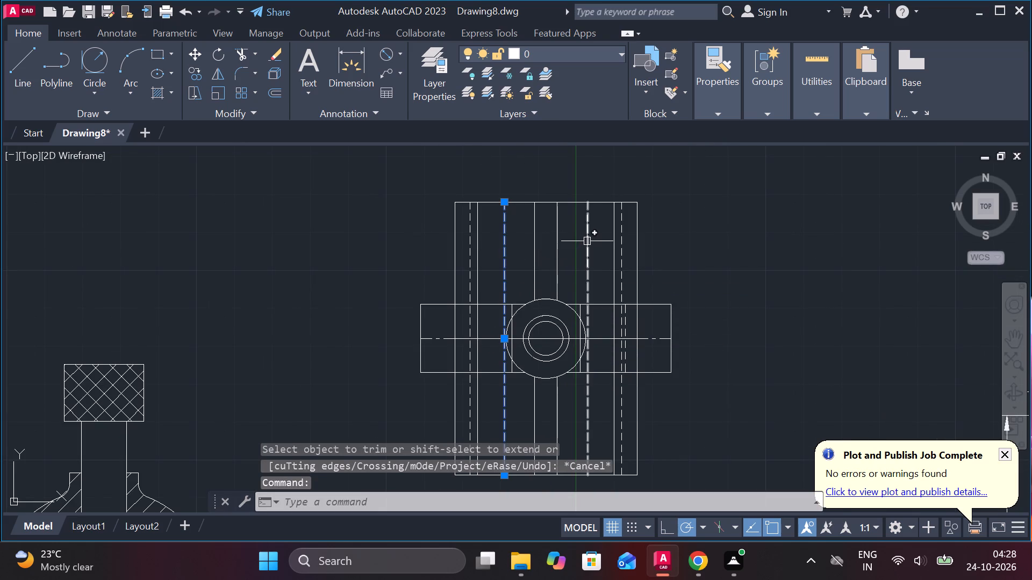
left_click(587, 241)
type("E")
key("space")
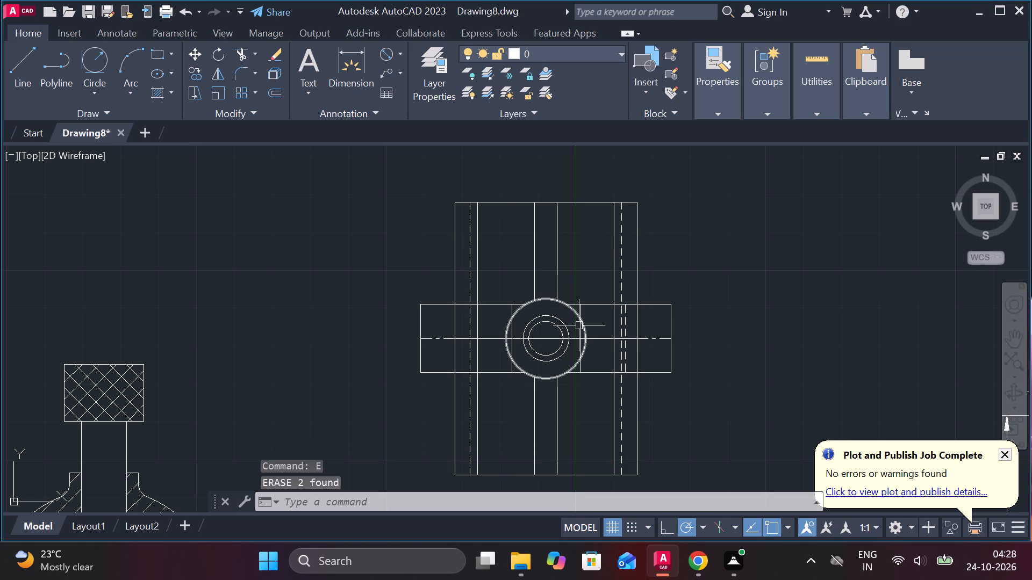
Trim the clamp's two solid vertical lines inside the 21-diameter circle, above and below the horizontal centre line.
scroll(579, 327, "up", 3)
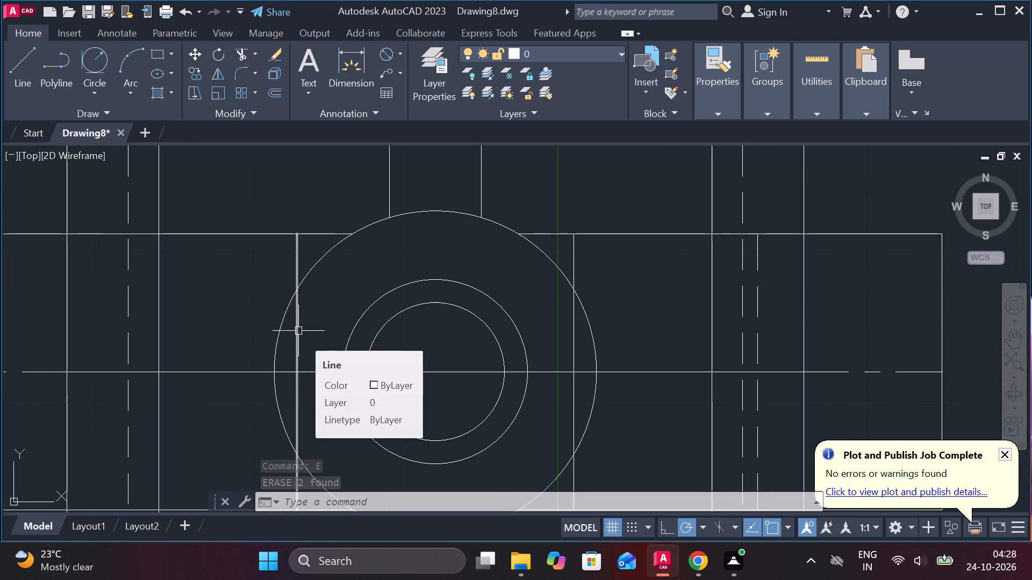
type("TR")
key("space")
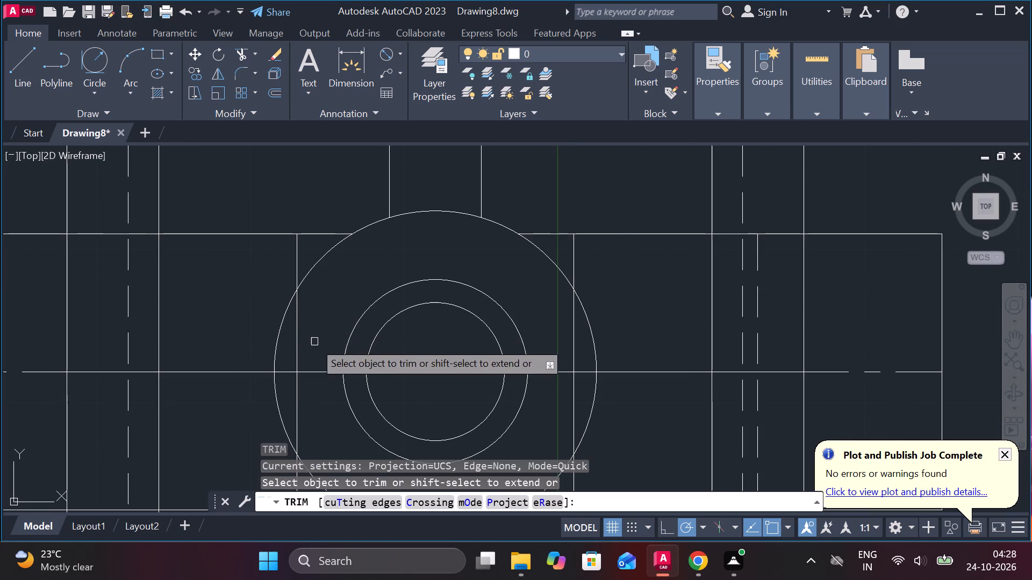
left_click(302, 323)
left_click(292, 327)
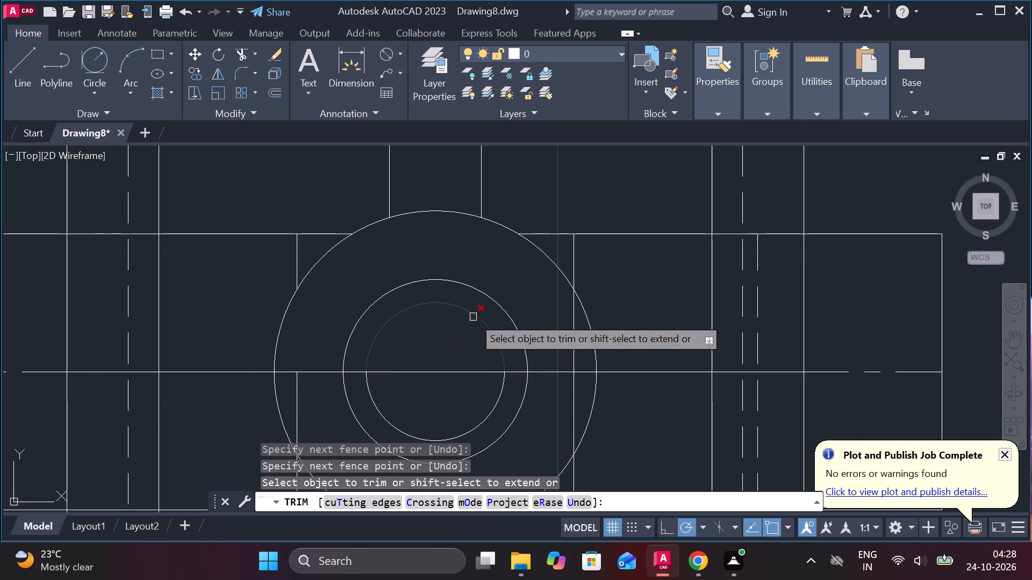
left_click(574, 316)
scroll(574, 316, "down", 1)
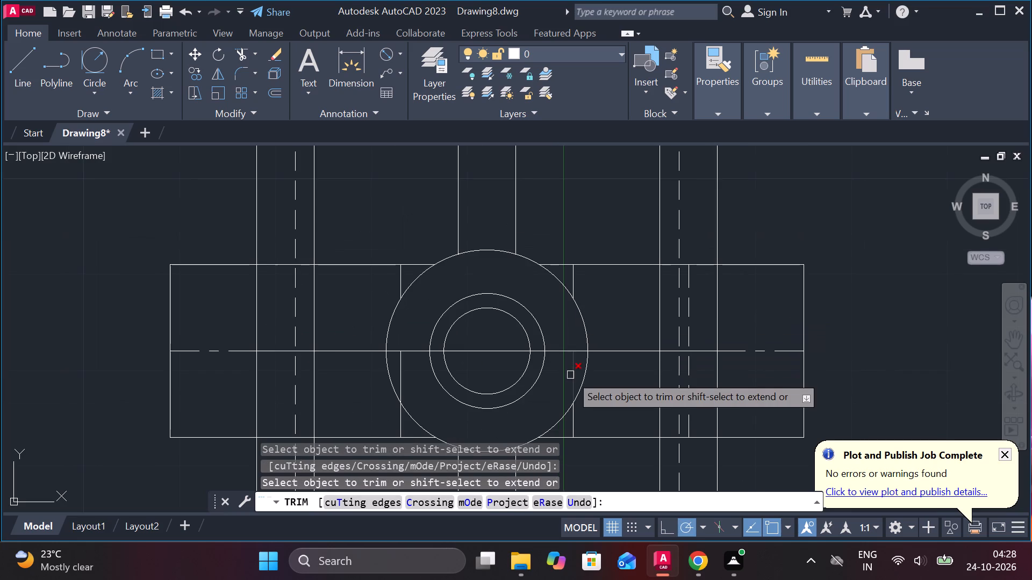
left_click(570, 375)
left_click(399, 372)
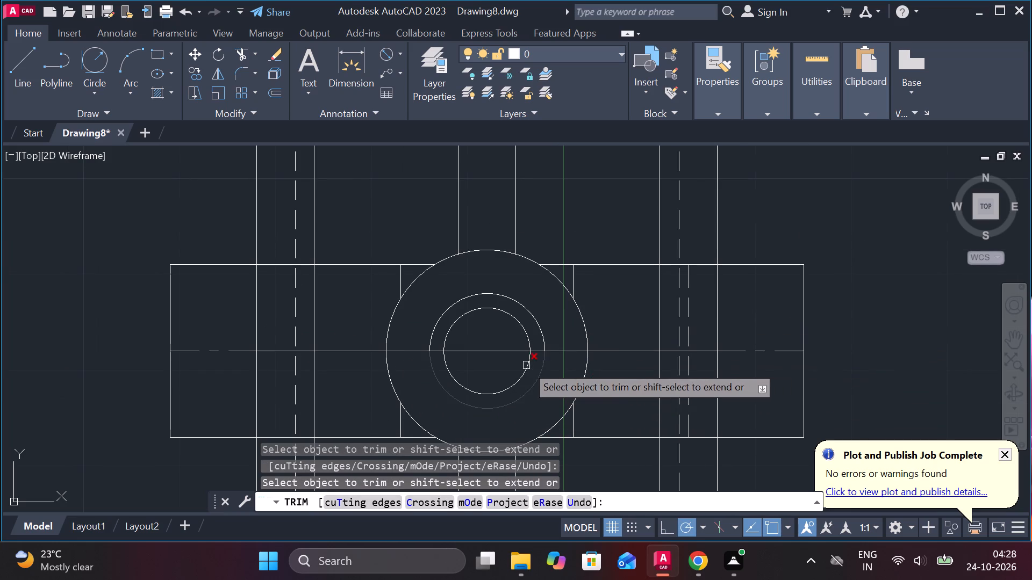
scroll(796, 316, "down", 1)
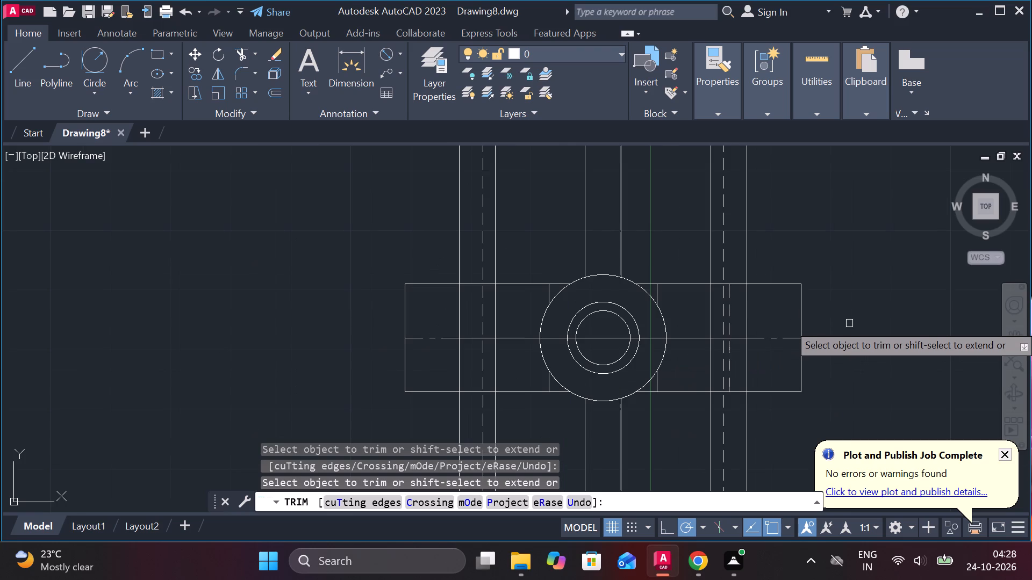
scroll(876, 327, "down", 1)
middle_click_drag(876, 327, 844, 307)
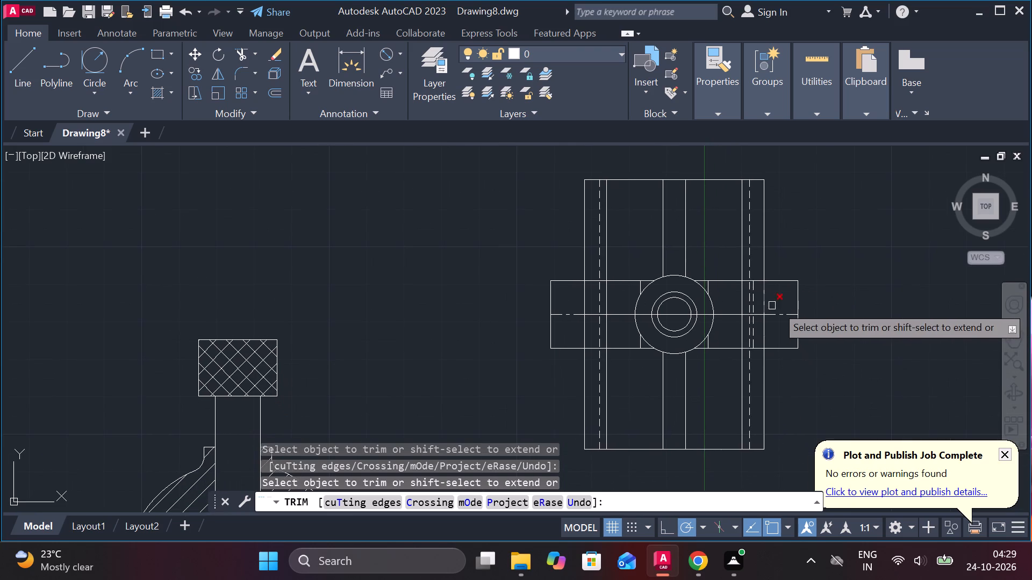
key("Escape")
Erase the clamp's right dashed hidden line.
scroll(739, 303, "up", 1)
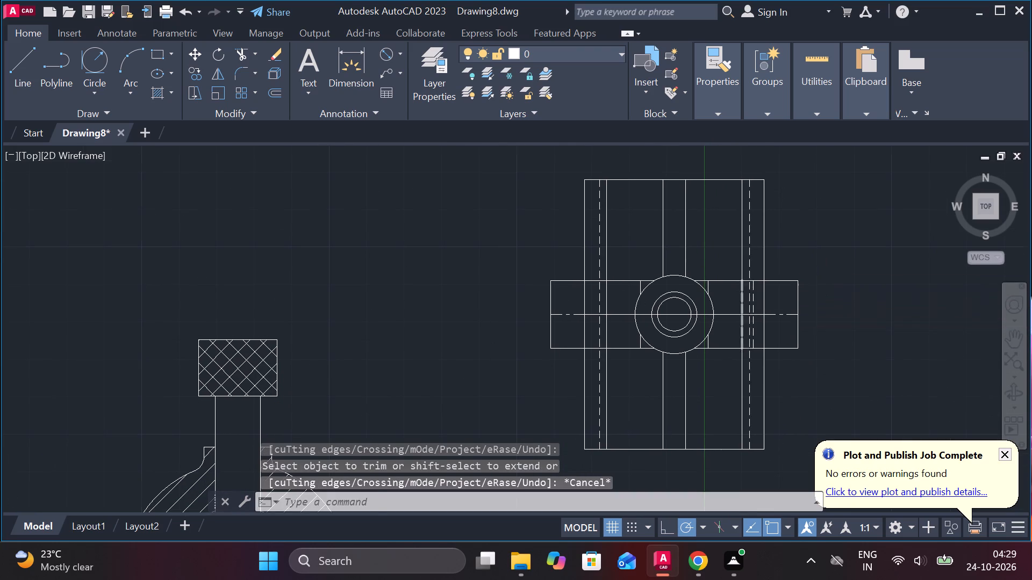
scroll(740, 303, "up", 2)
left_click(782, 274)
type("E")
key("space")
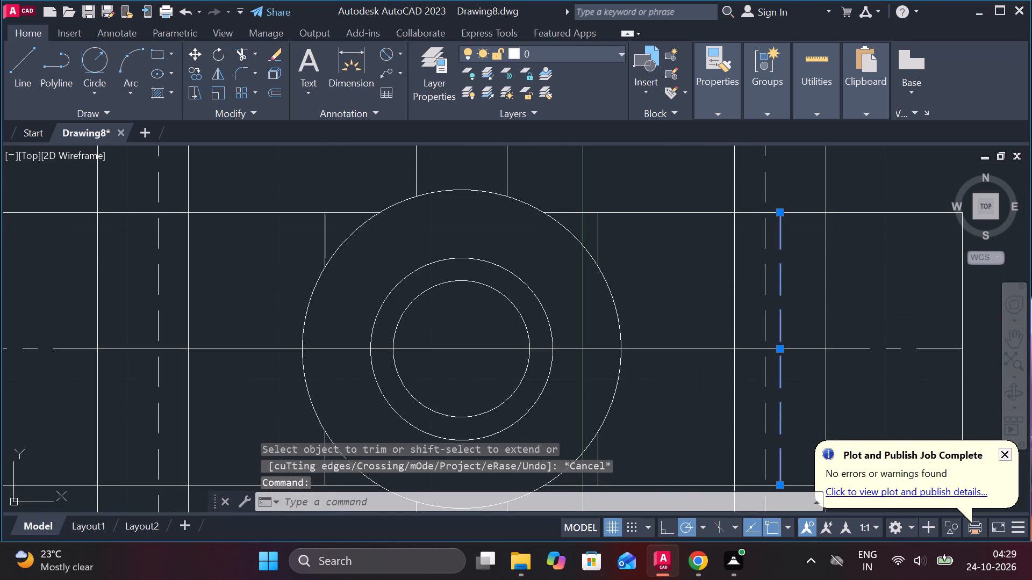
Erase the V-block's solid horizontal line through the circle centre, keeping the clamp's dash-dot centre line.
scroll(739, 319, "down", 2)
scroll(809, 329, "down", 1)
middle_click_drag(845, 336, 756, 288)
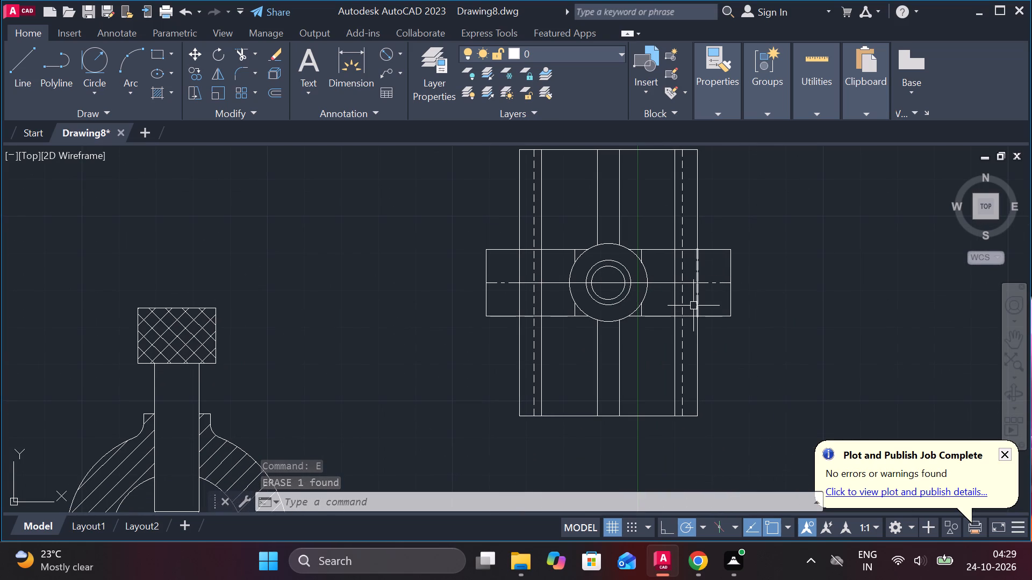
left_click(611, 281)
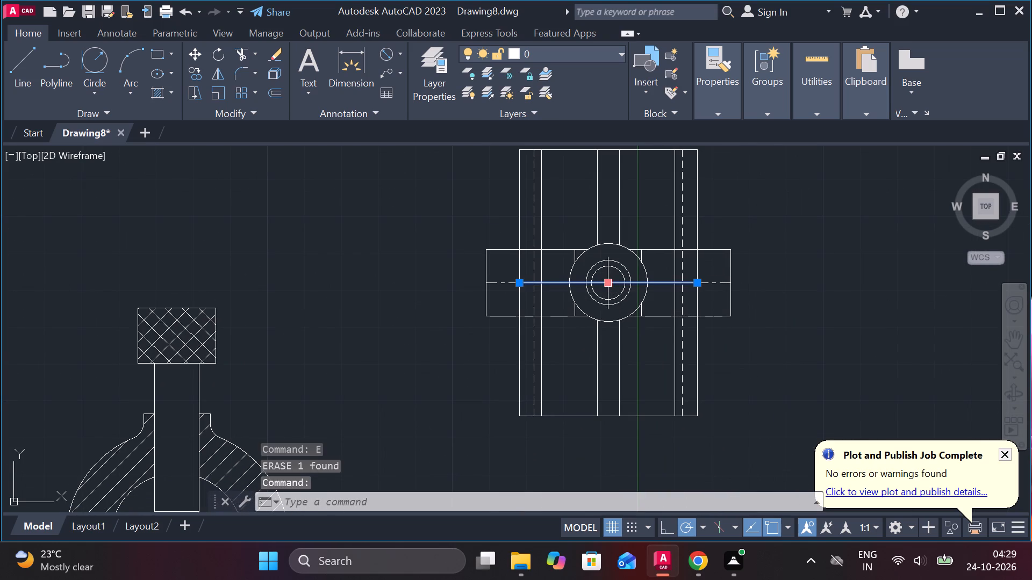
type("E")
key("space")
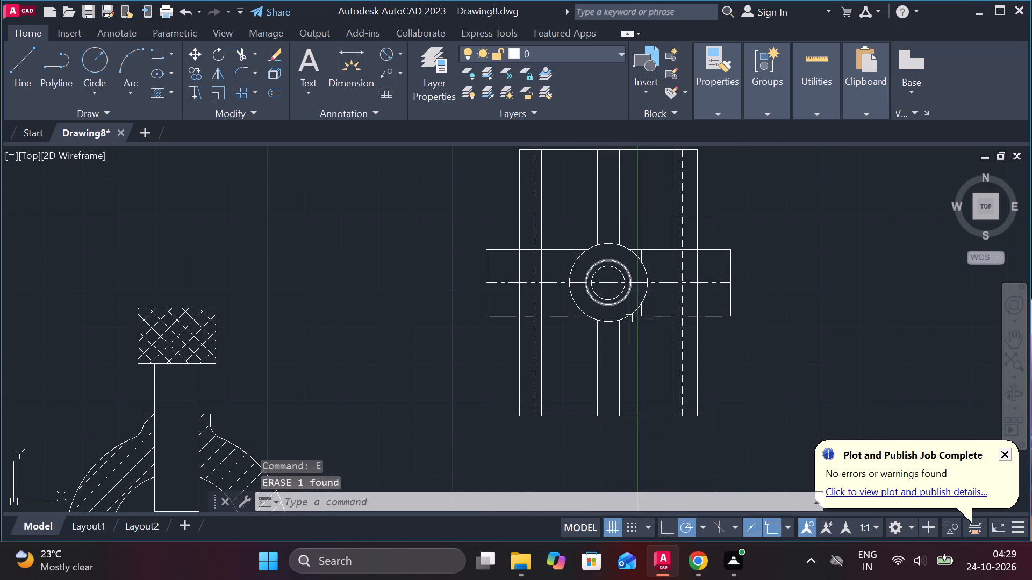
scroll(652, 318, "down", 2)
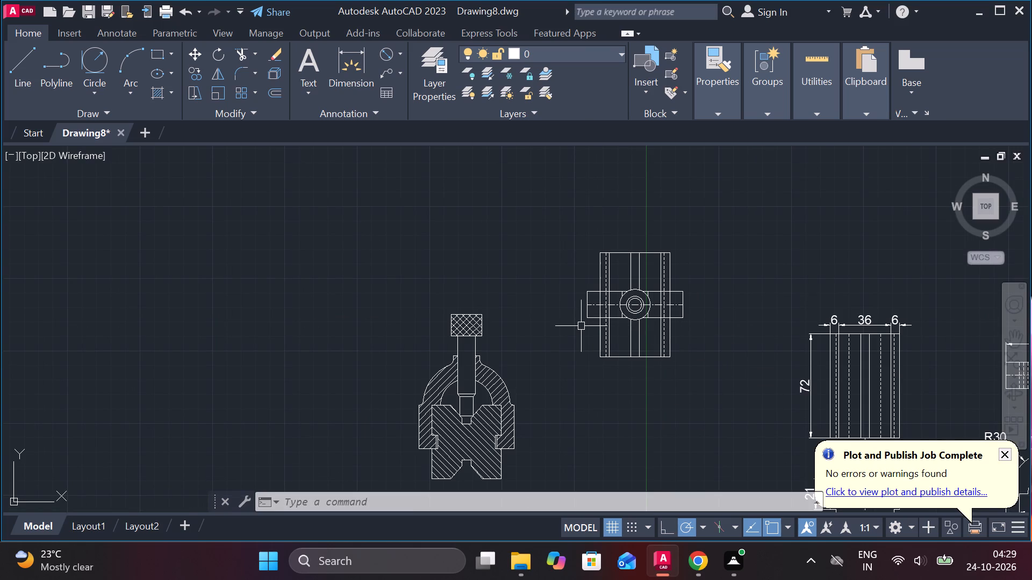
Draw a horizontal line about 10.8 long across the outer circle in the top view, joining the clamp's upper edge.
scroll(581, 326, "up", 2)
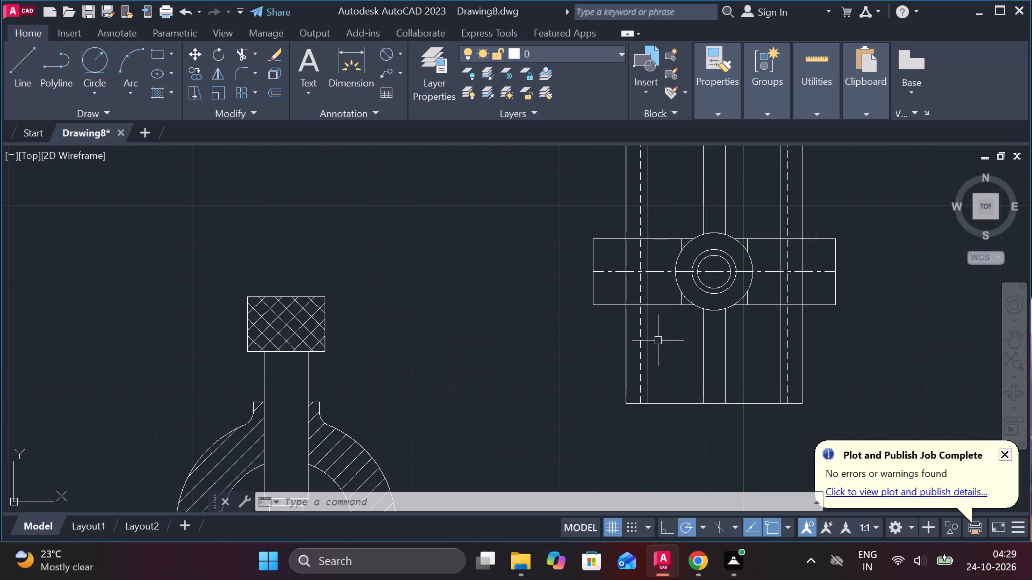
scroll(669, 342, "up", 2)
middle_click_drag(681, 338, 618, 445)
middle_click_drag(625, 405, 600, 420)
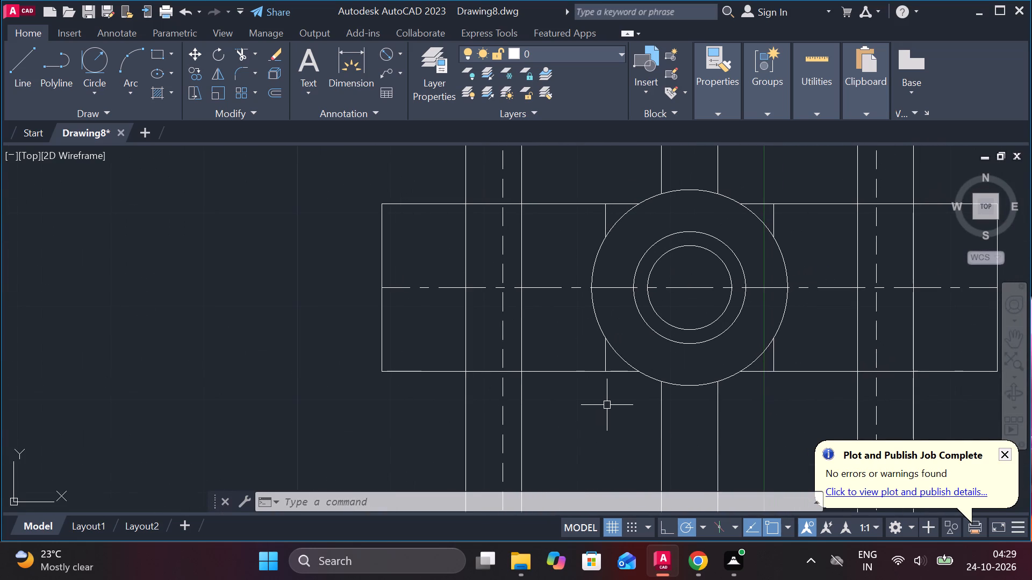
key("l")
key("Return")
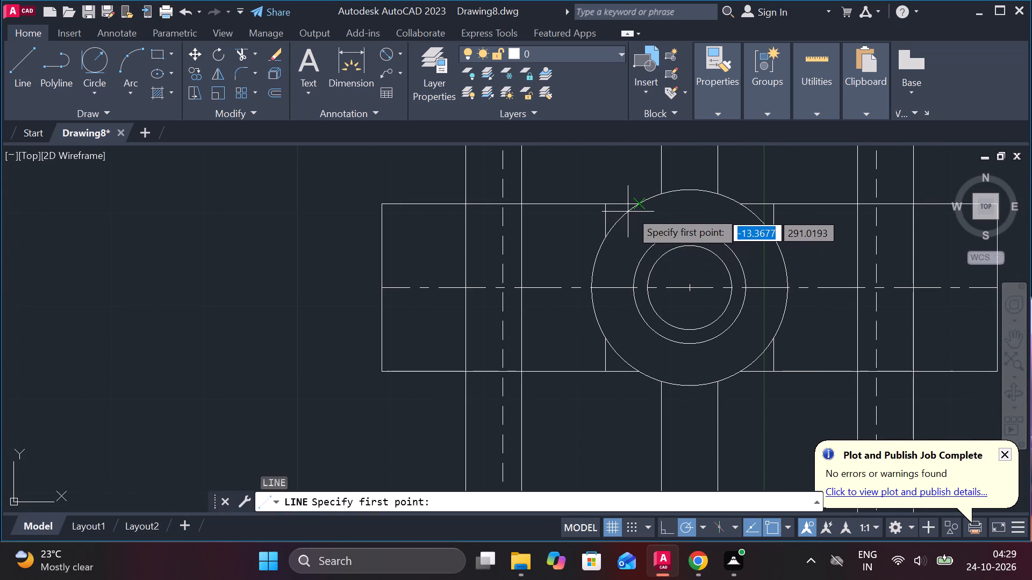
left_click(639, 206)
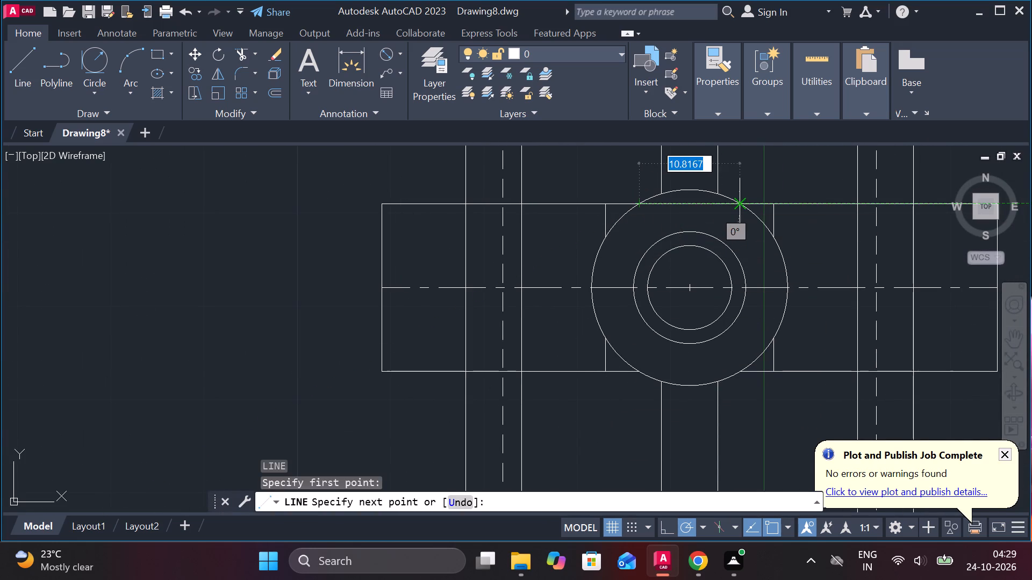
left_click(743, 202)
key("Escape")
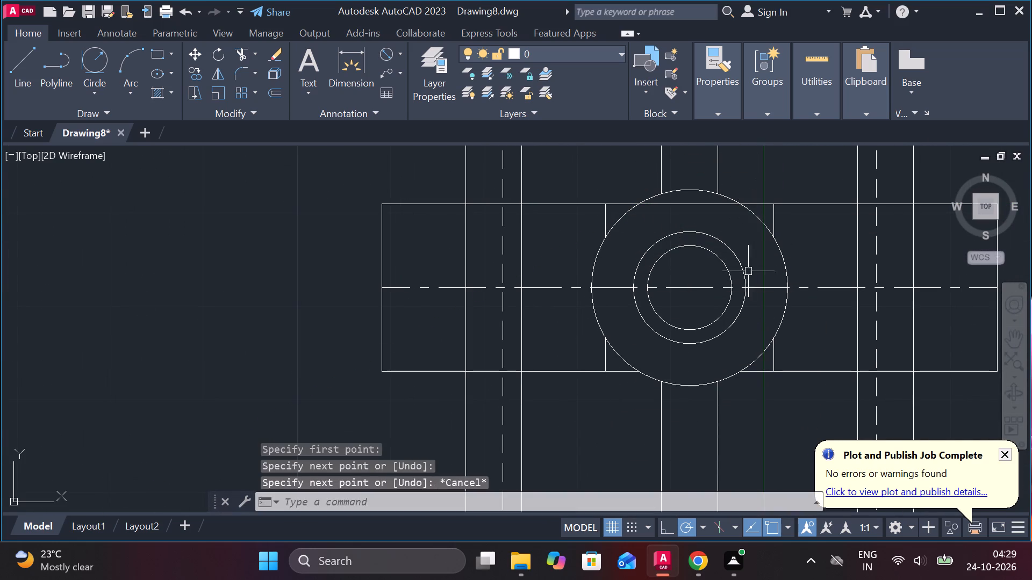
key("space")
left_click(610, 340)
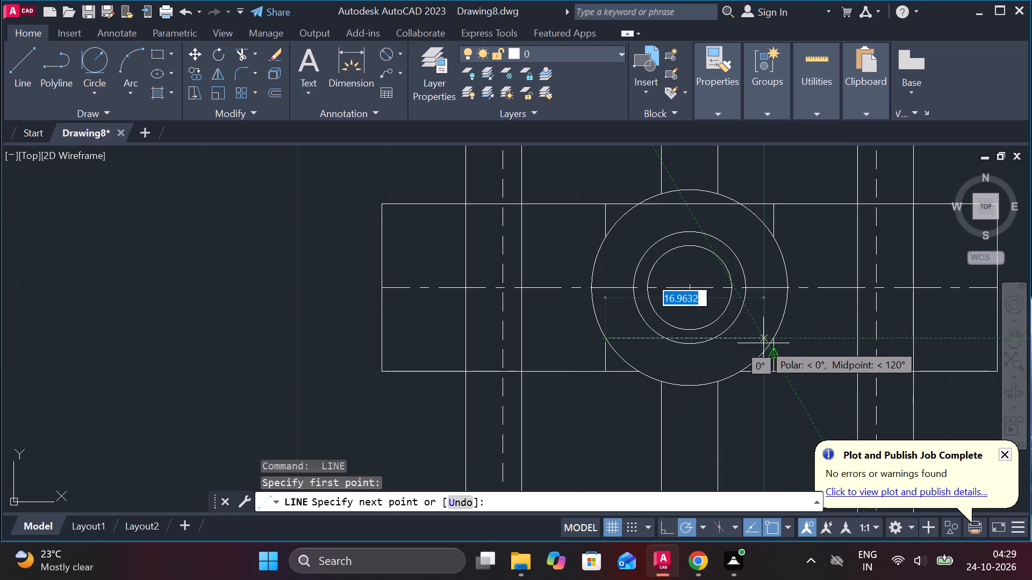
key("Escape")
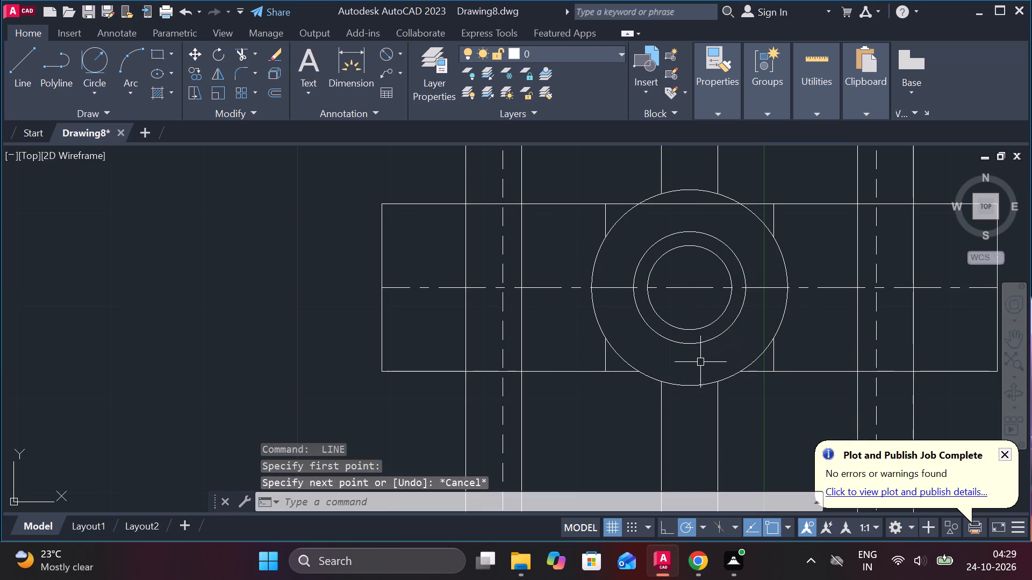
Draw a matching horizontal line across the outer circle, joining the two parts of the clamp's lower edge.
key("space")
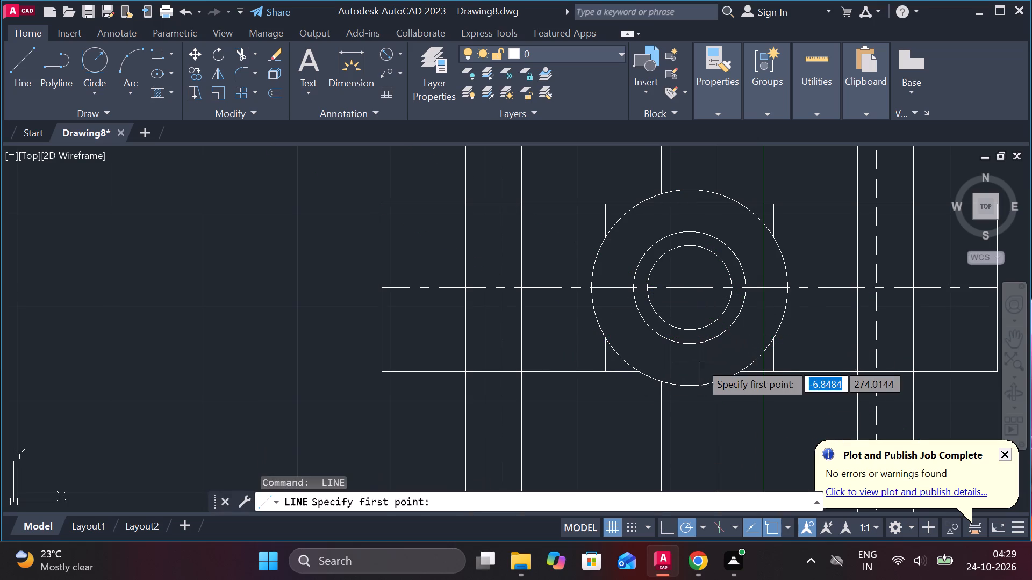
left_click(648, 372)
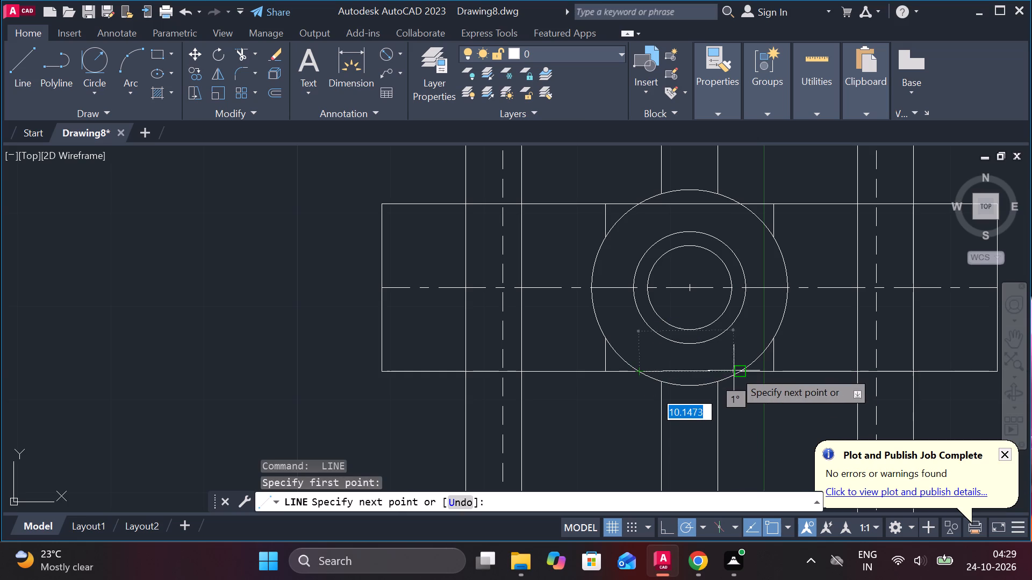
left_click(735, 371)
key("Escape")
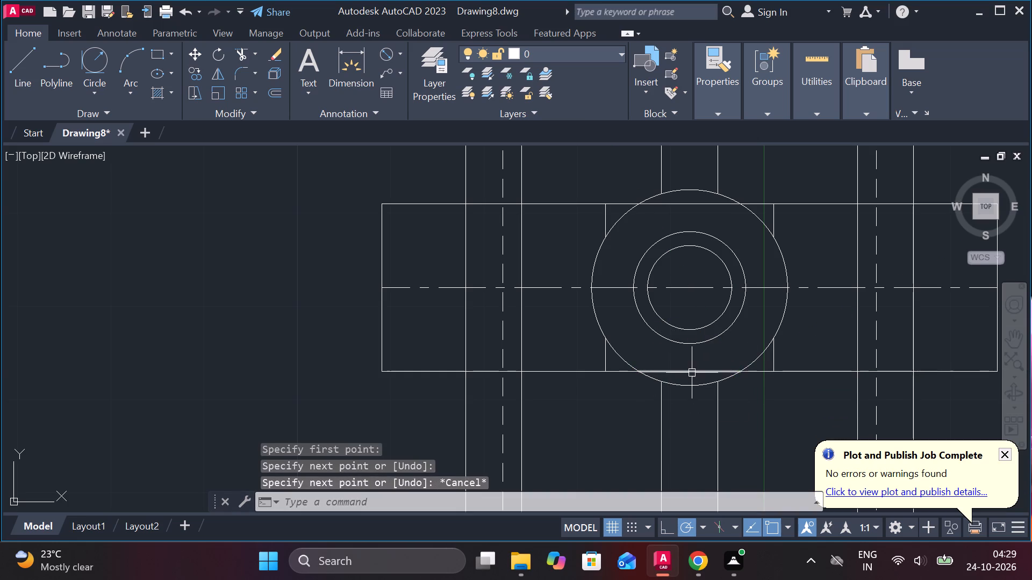
Change the linetype of the two new horizontal lines inside the circle to DASHED.
left_click(692, 371)
left_click(682, 206)
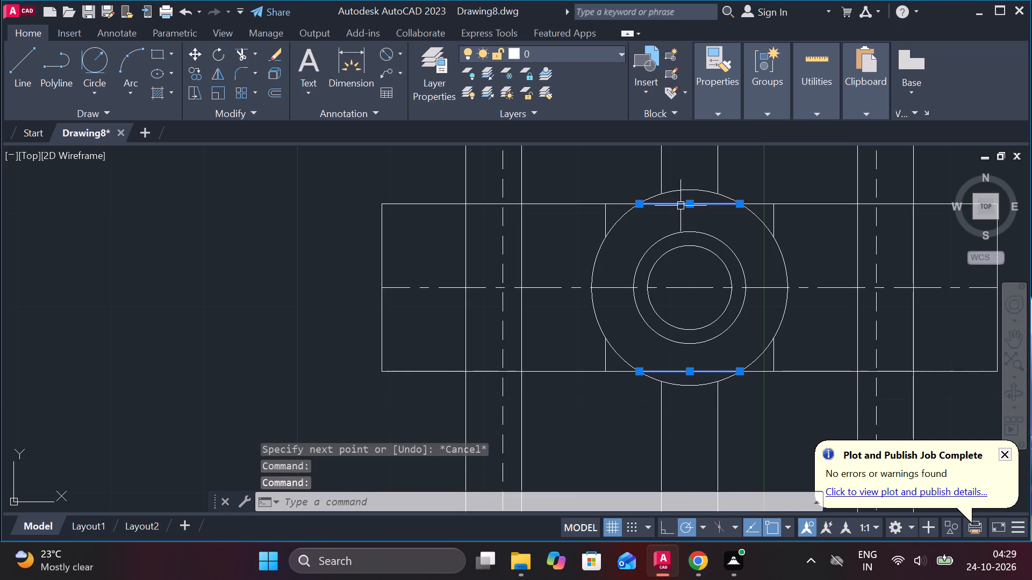
left_click(722, 113)
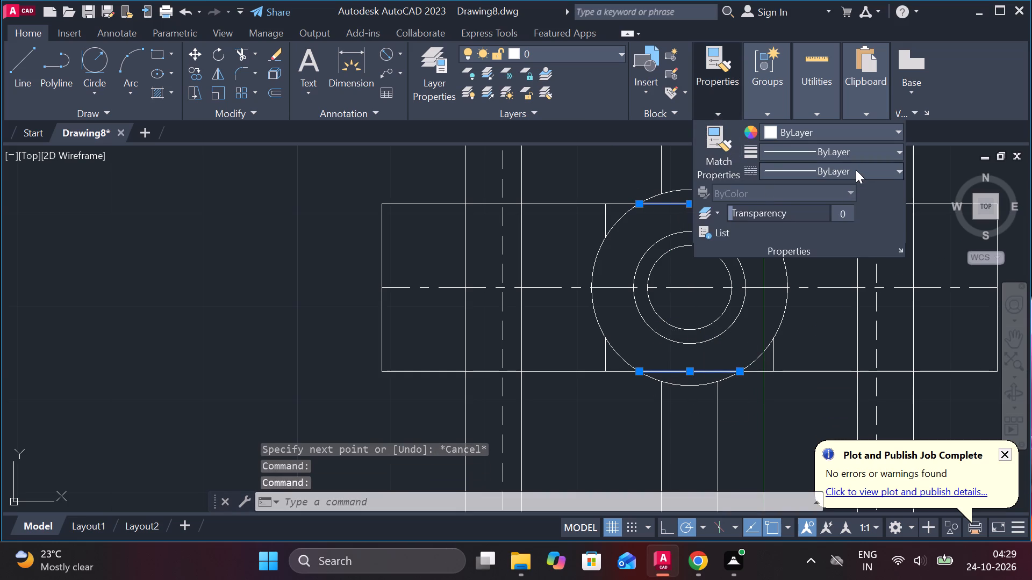
left_click(856, 170)
left_click(804, 262)
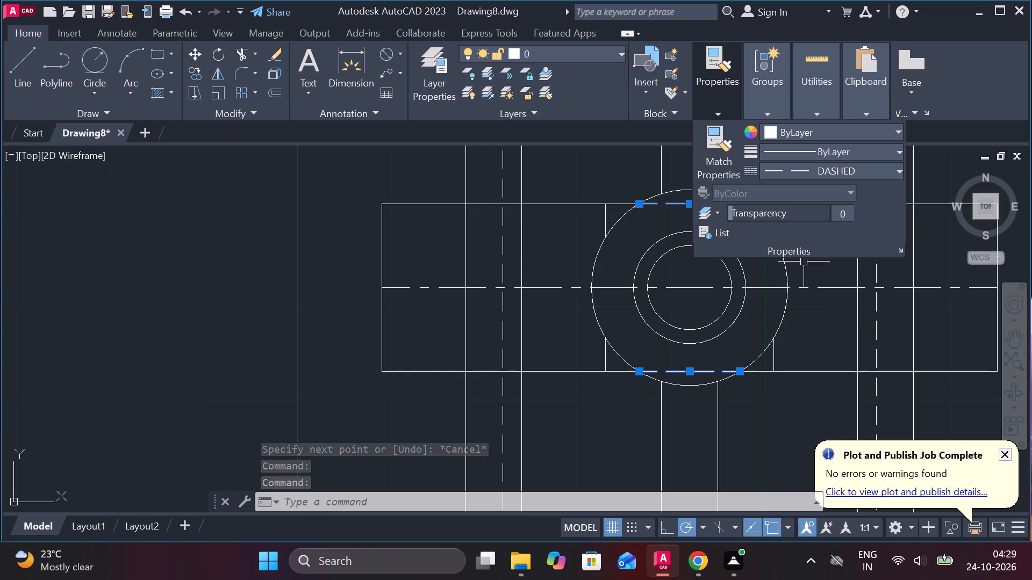
key("Escape")
Draw a vertical guide line above the sectional front view, aligned with the midpoint of the knurled screw head's top edge.
scroll(660, 358, "down", 1)
scroll(711, 374, "down", 2)
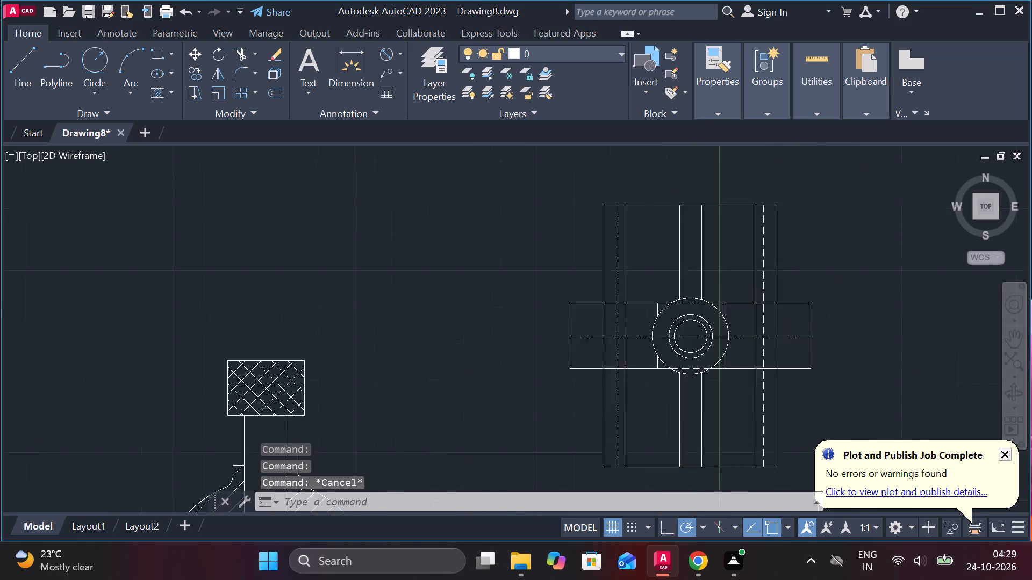
middle_click_drag(777, 388, 554, 300)
scroll(580, 300, "down", 1)
middle_click_drag(490, 314, 582, 354)
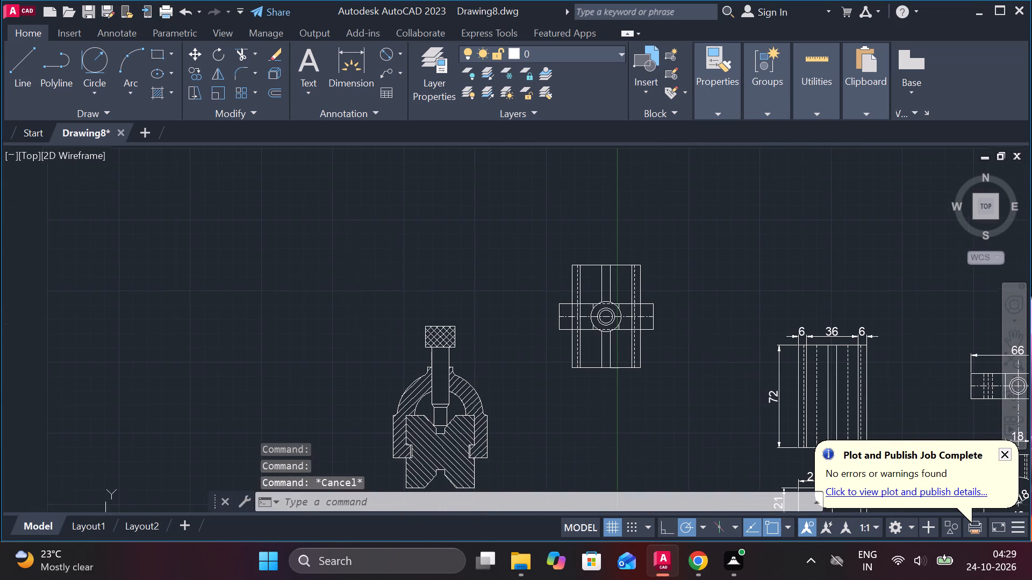
scroll(406, 324, "up", 2)
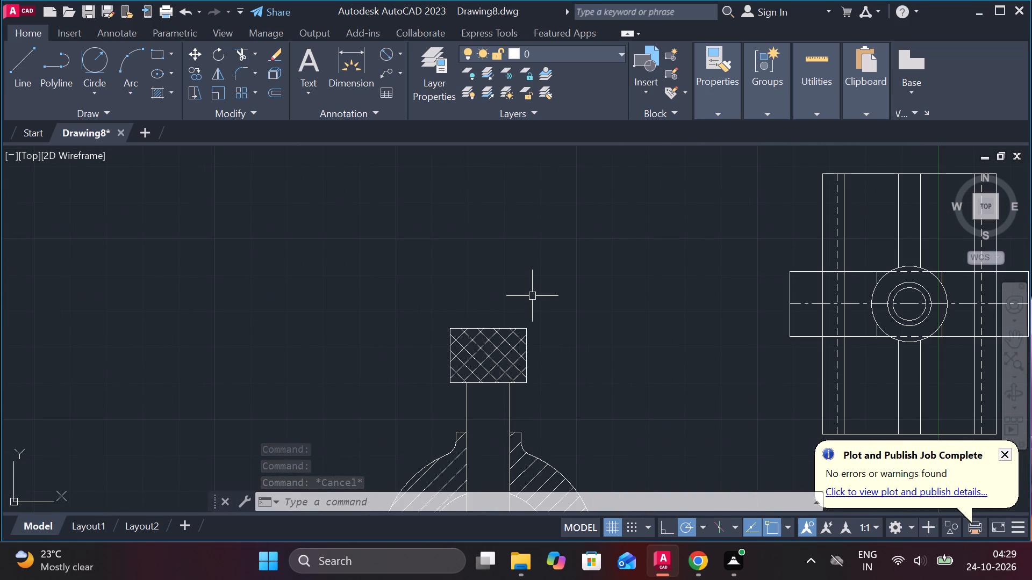
key("l")
key("Return")
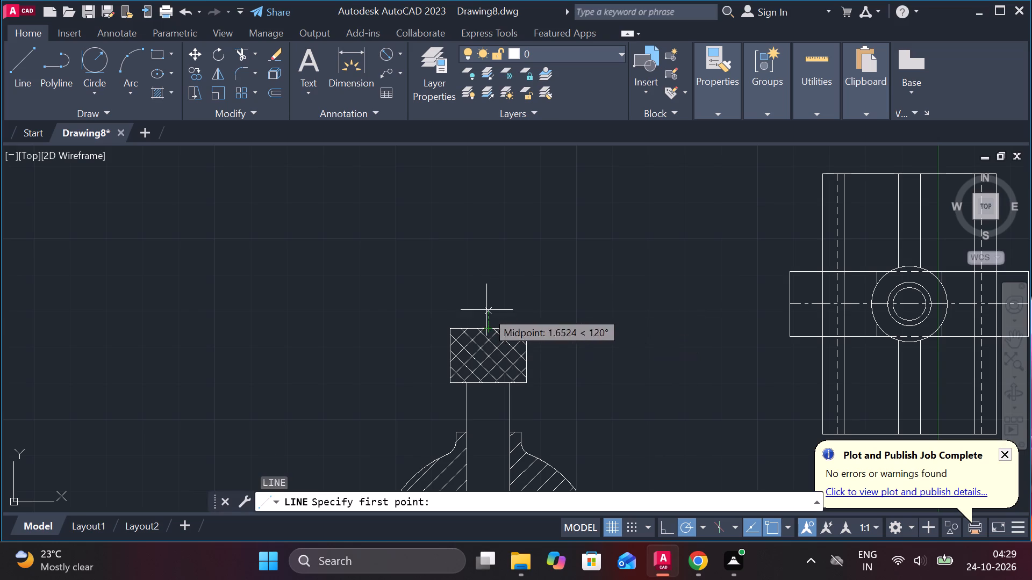
left_click(486, 291)
left_click(487, 189)
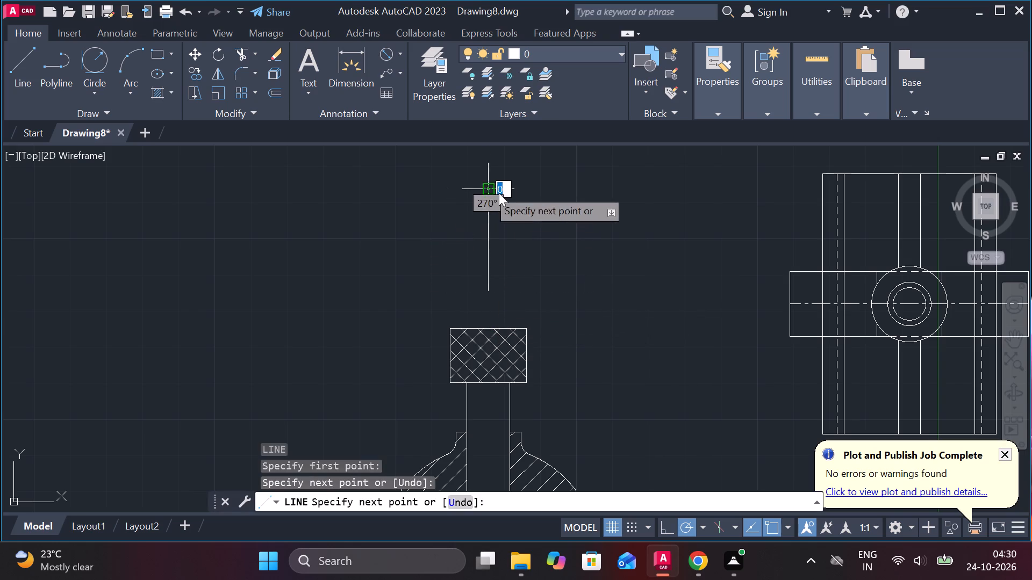
key("Escape")
Move the whole top view from its bottom edge's midpoint to the lower end of the guide line above the screw head.
scroll(571, 232, "down", 2)
left_click(626, 194)
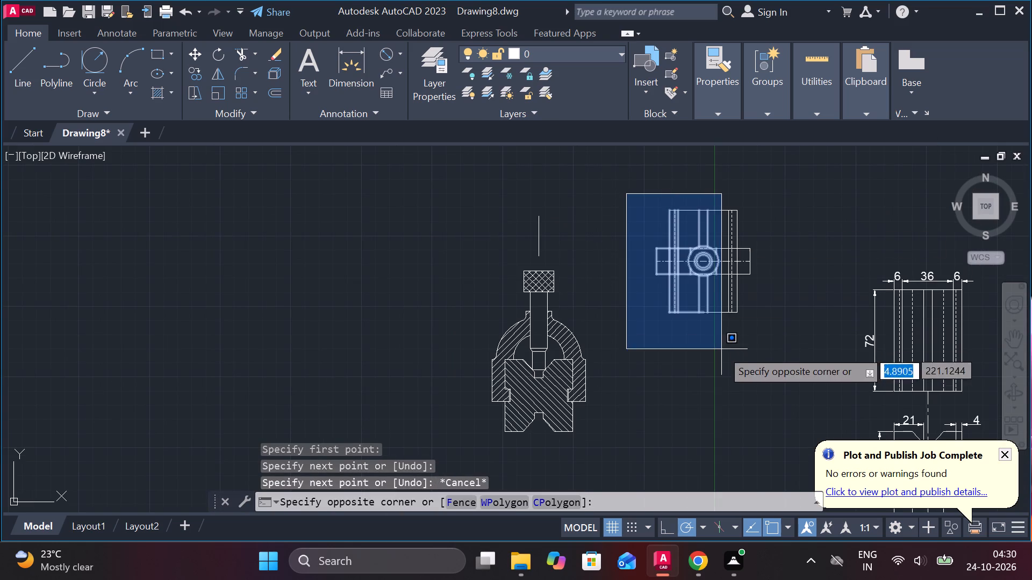
left_click(765, 351)
key("m")
key("Return")
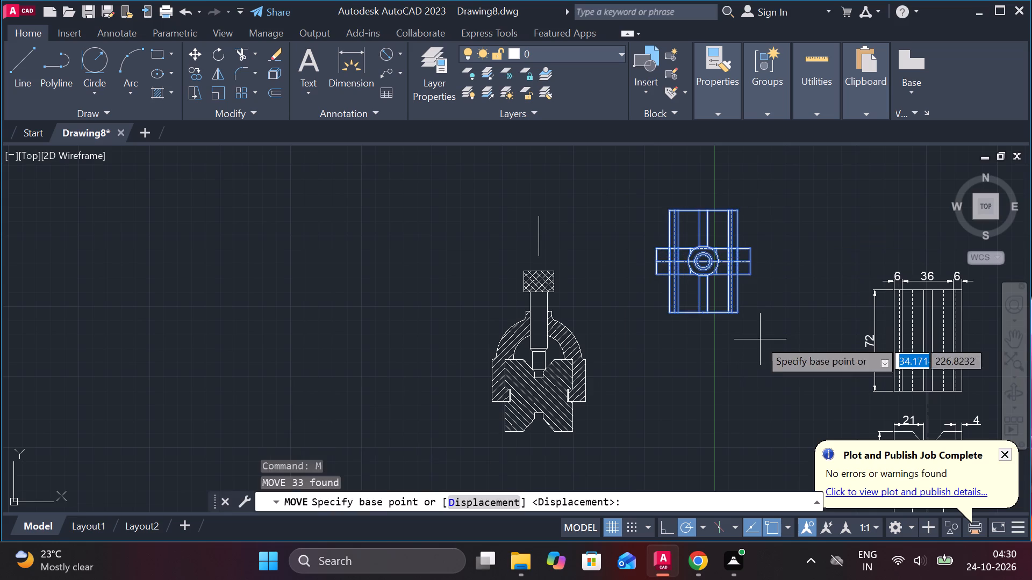
scroll(684, 333, "up", 2)
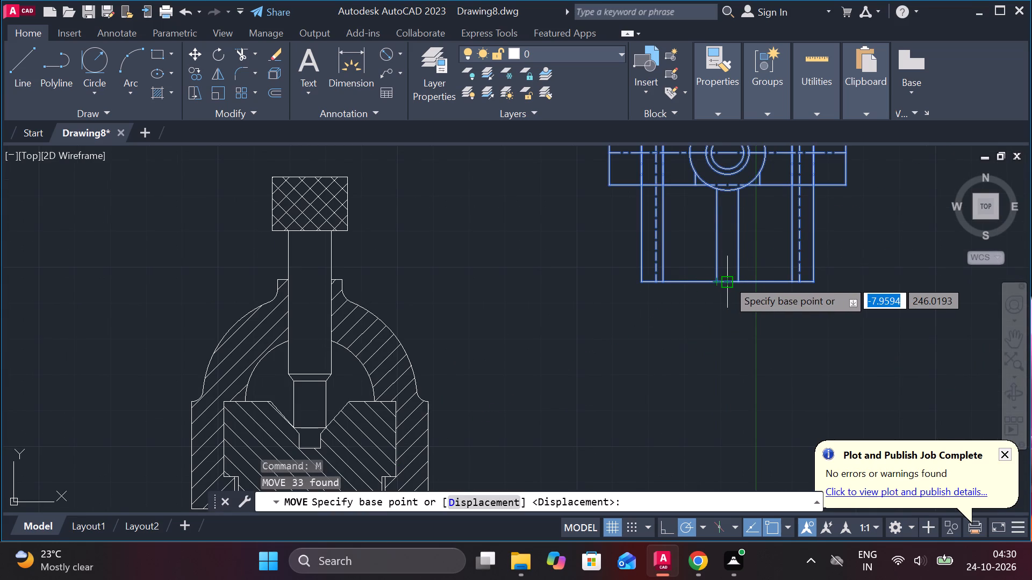
left_click(727, 279)
scroll(729, 275, "down", 2)
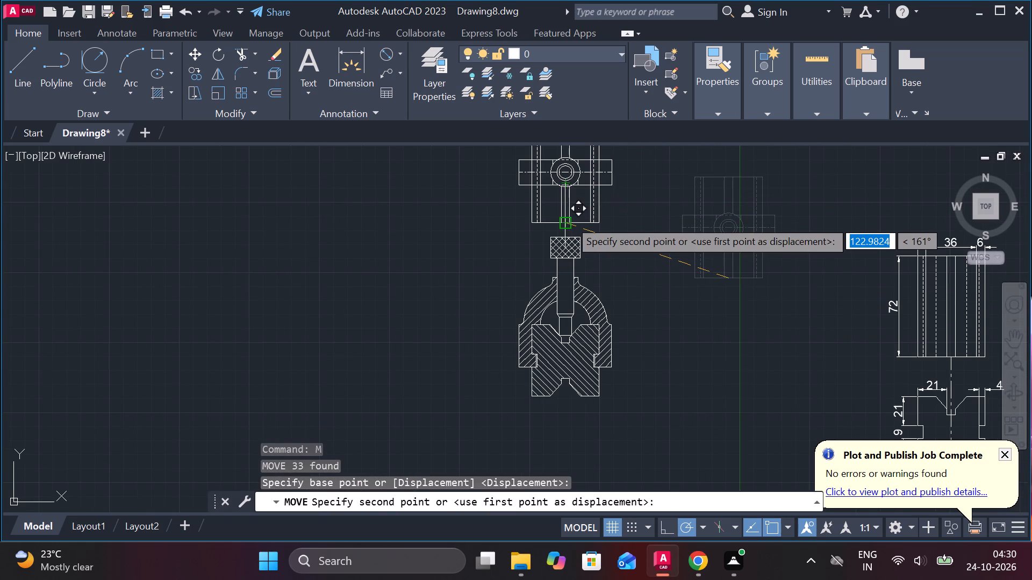
scroll(569, 220, "up", 3)
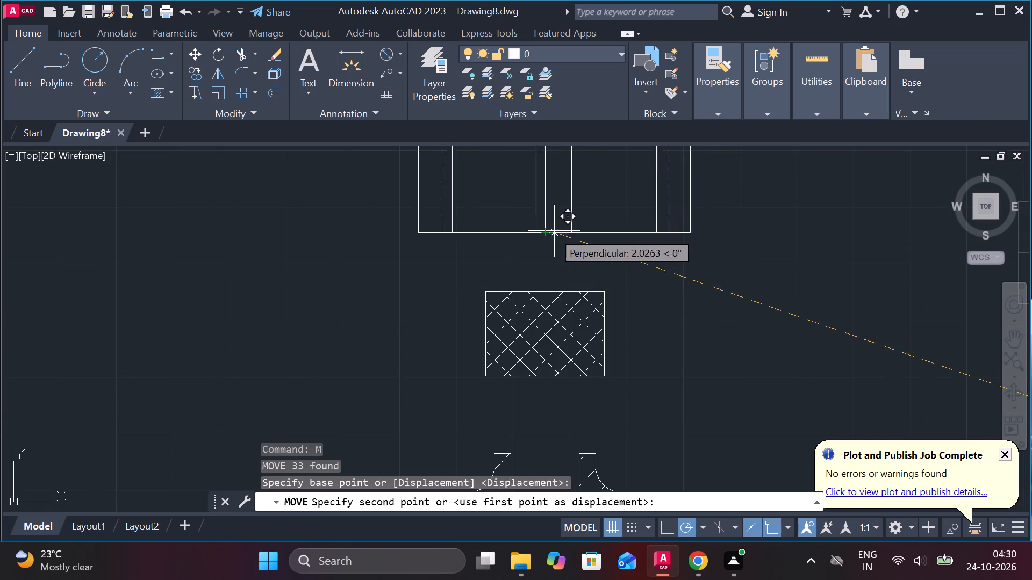
left_click(545, 236)
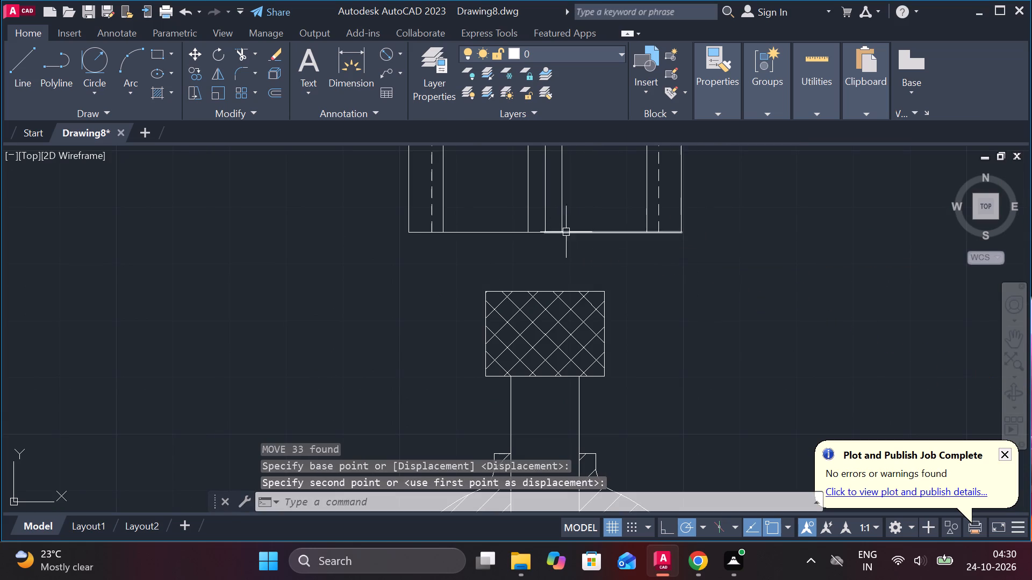
Erase the vertical guide line on the top view's centre.
left_click(547, 199)
type("E")
key("space")
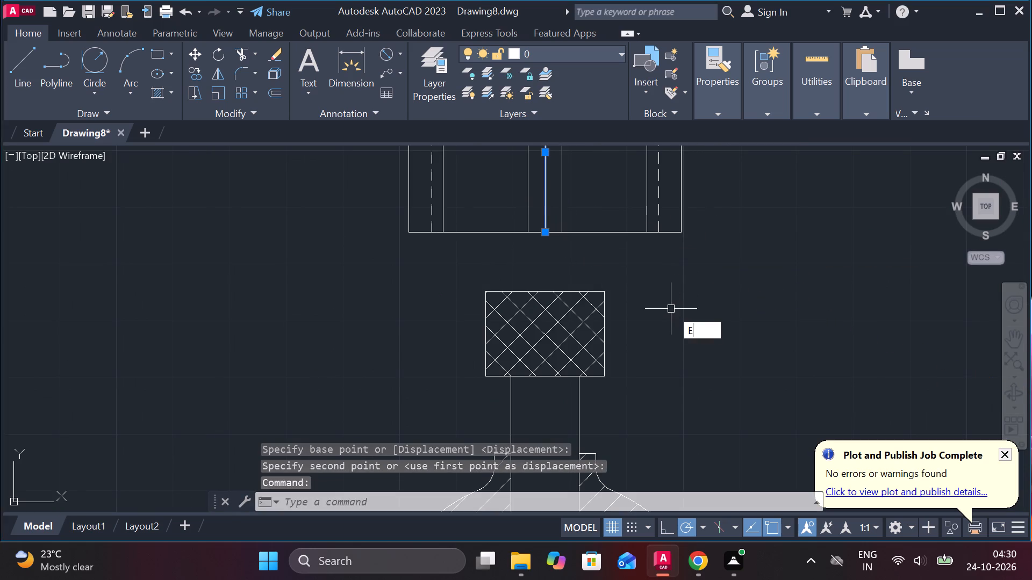
scroll(671, 309, "down", 3)
middle_click(715, 325)
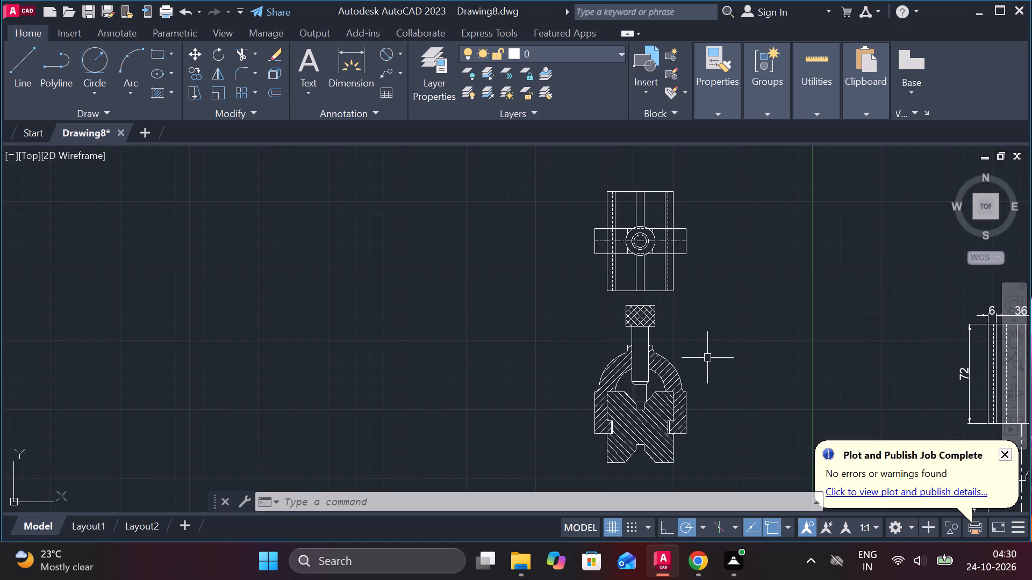
Add a horizontal multileader pointing to the side of the knurled screw head, labelled 1 with text height 10.
scroll(727, 368, "up", 1)
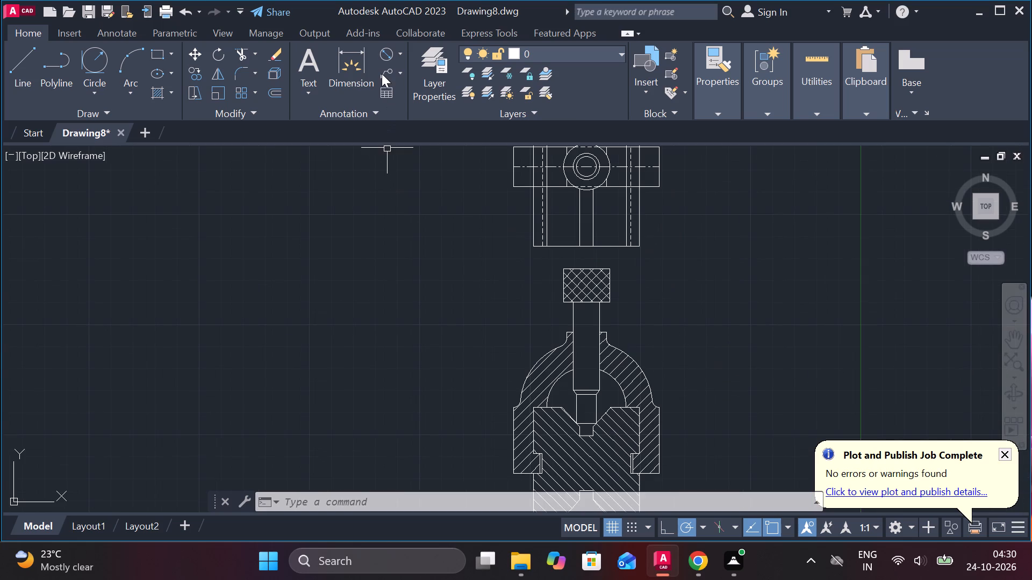
left_click(382, 74)
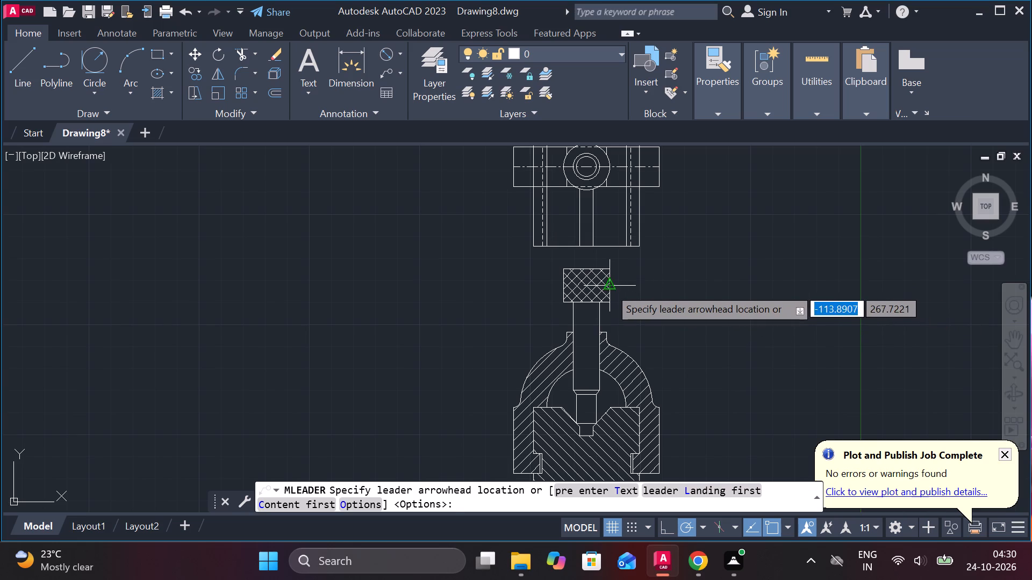
left_click(609, 287)
left_click(676, 289)
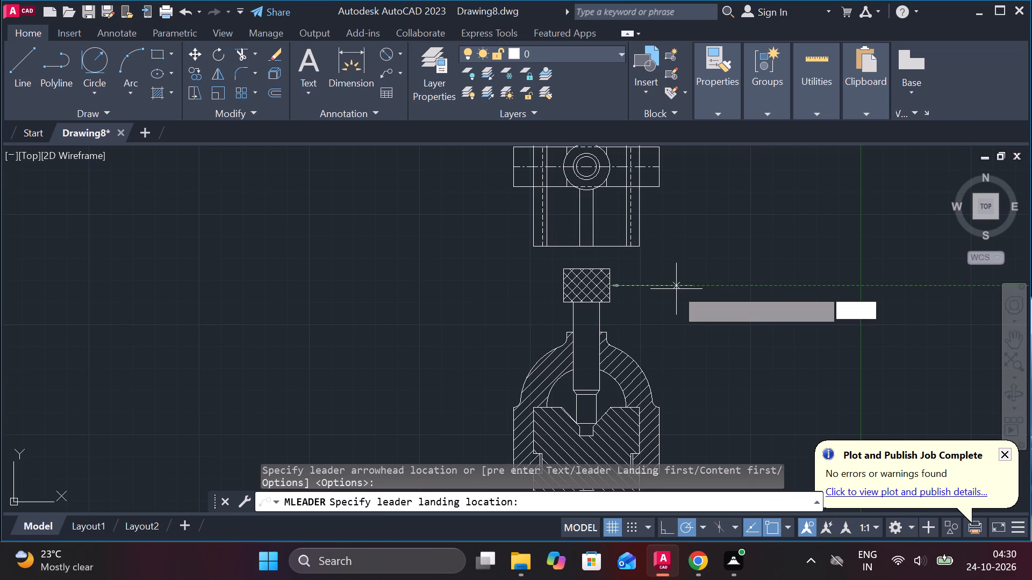
left_click(133, 78)
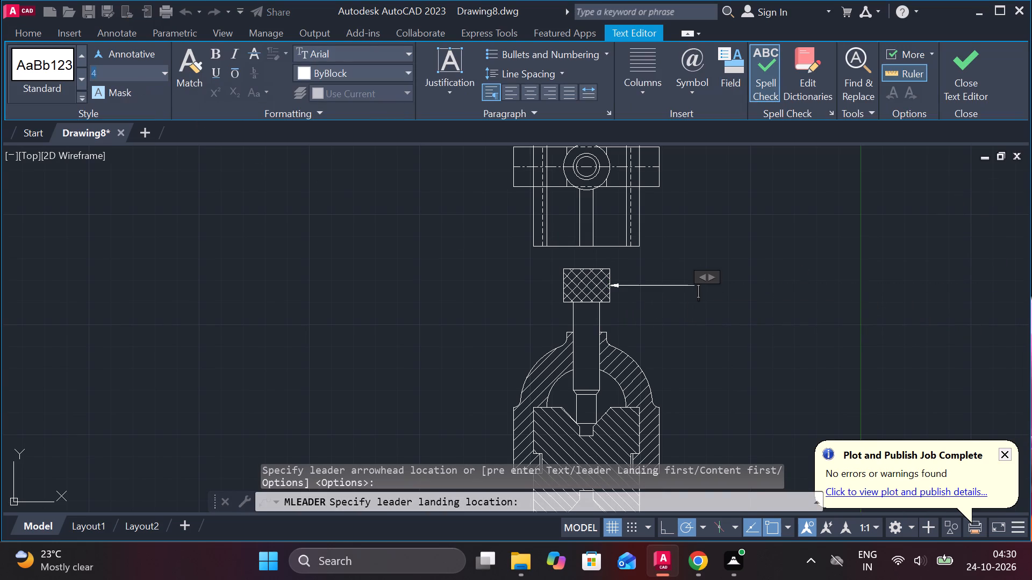
type("10")
key("Return")
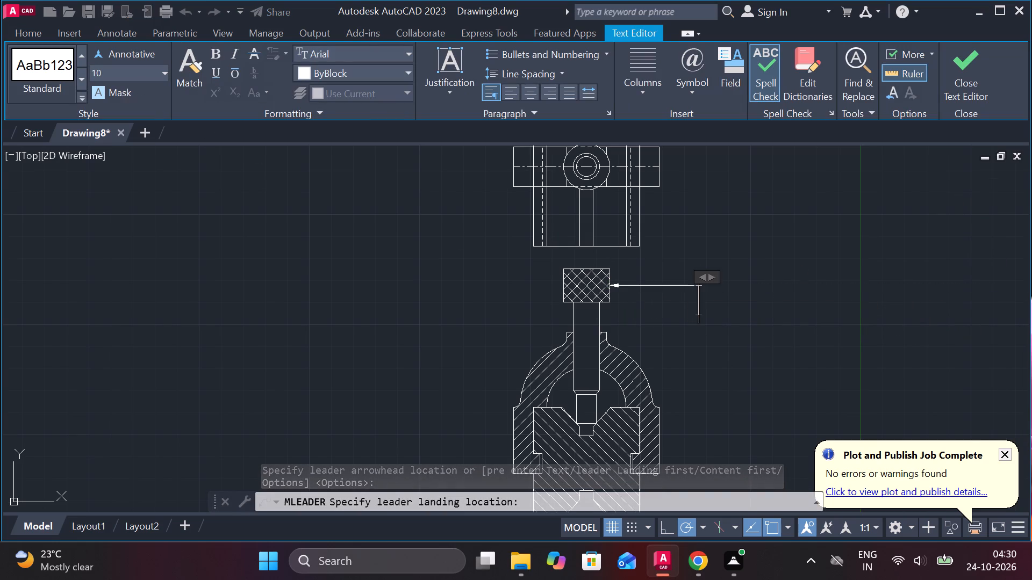
key("1")
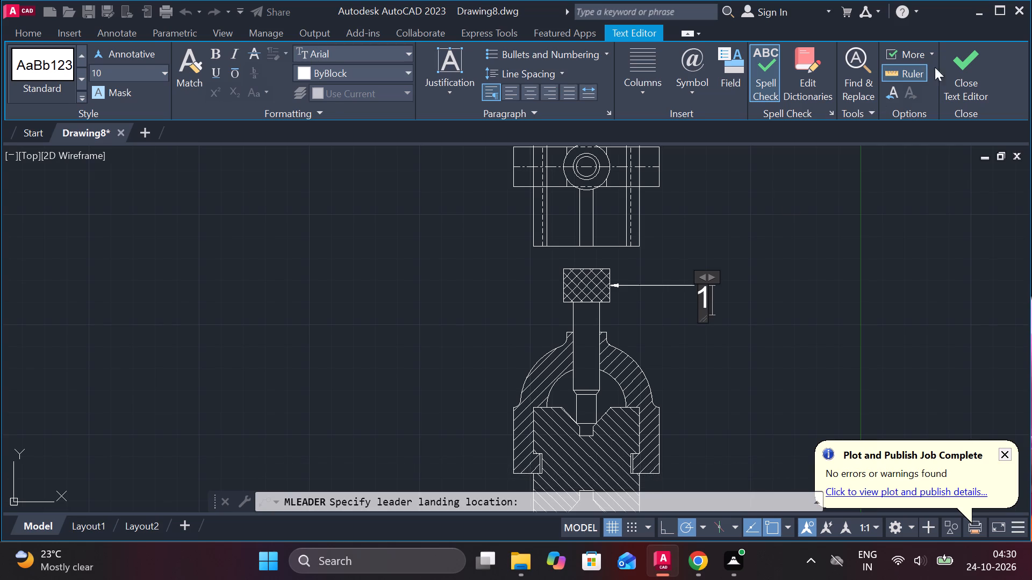
left_click(951, 64)
Add a horizontal multileader pointing to the outer side of the hatched clamp body, labelled 2 with text height 10.
middle_click_drag(786, 332, 713, 251)
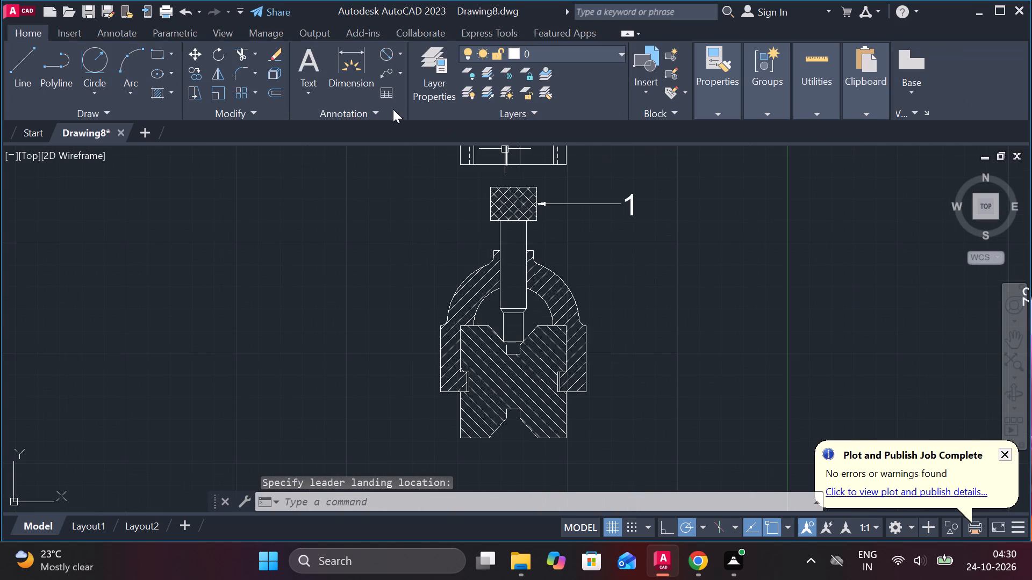
left_click(380, 76)
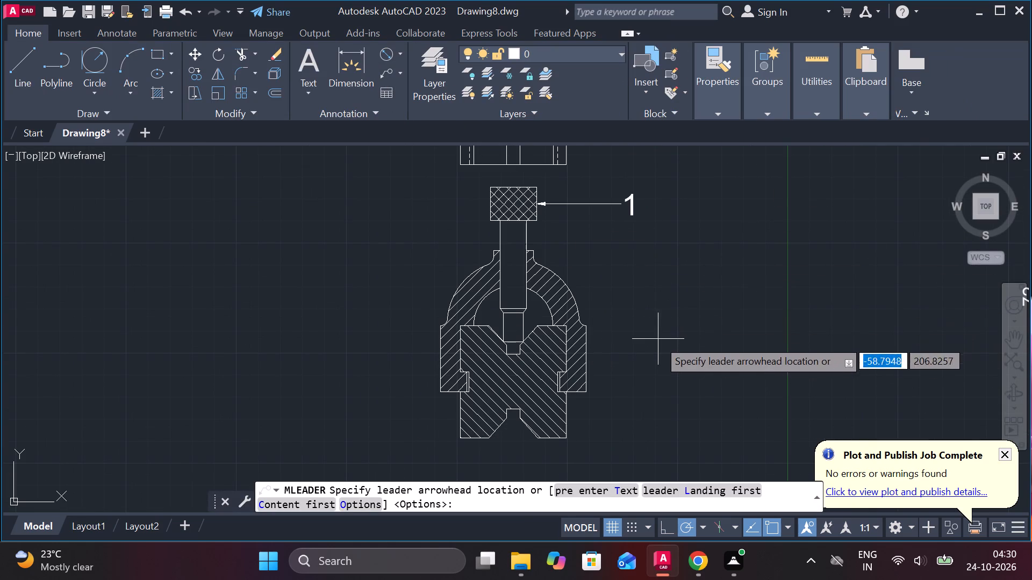
left_click(589, 352)
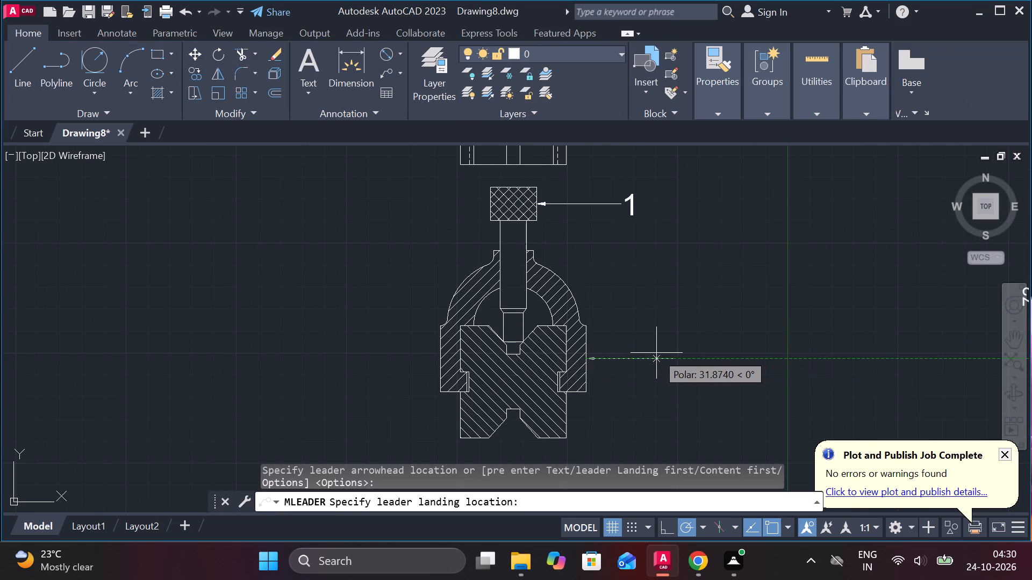
left_click(642, 349)
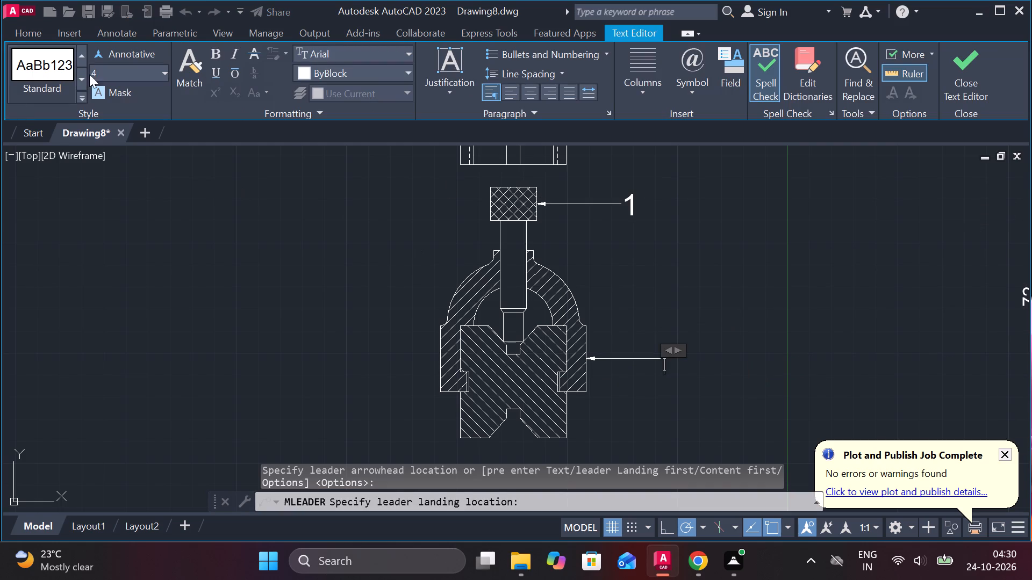
left_click(105, 74)
type("10")
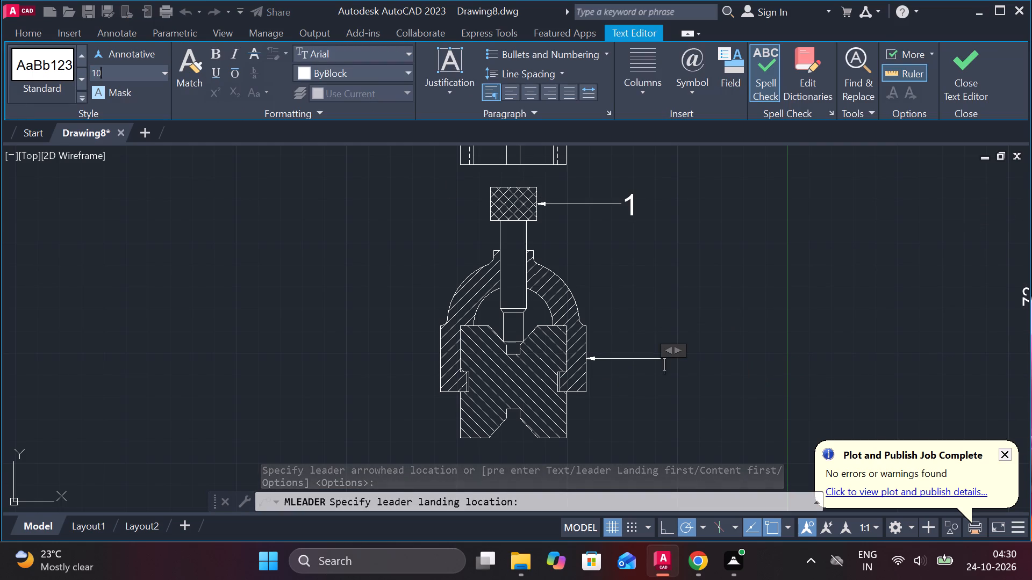
key("Return")
key("2")
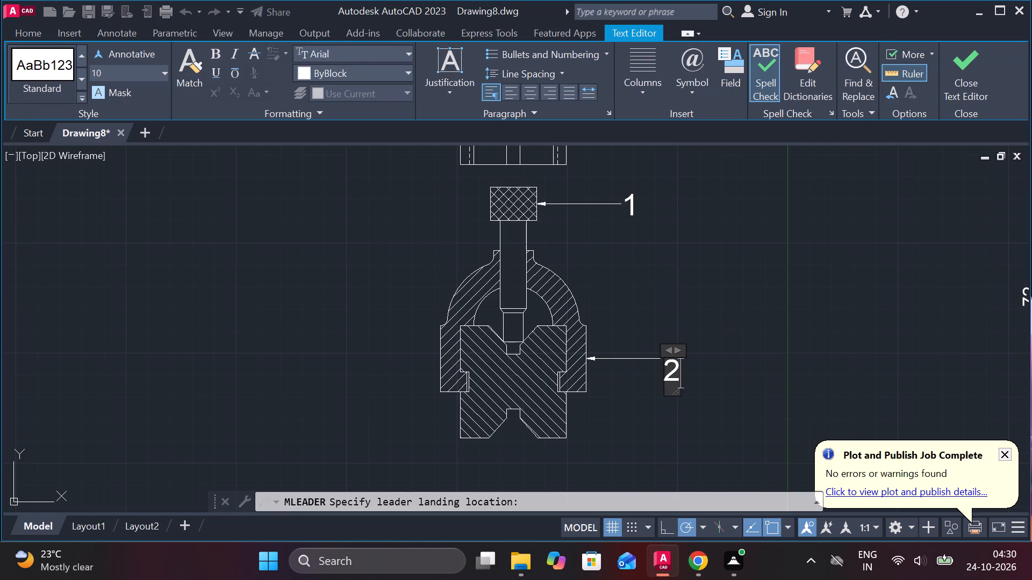
left_click(952, 61)
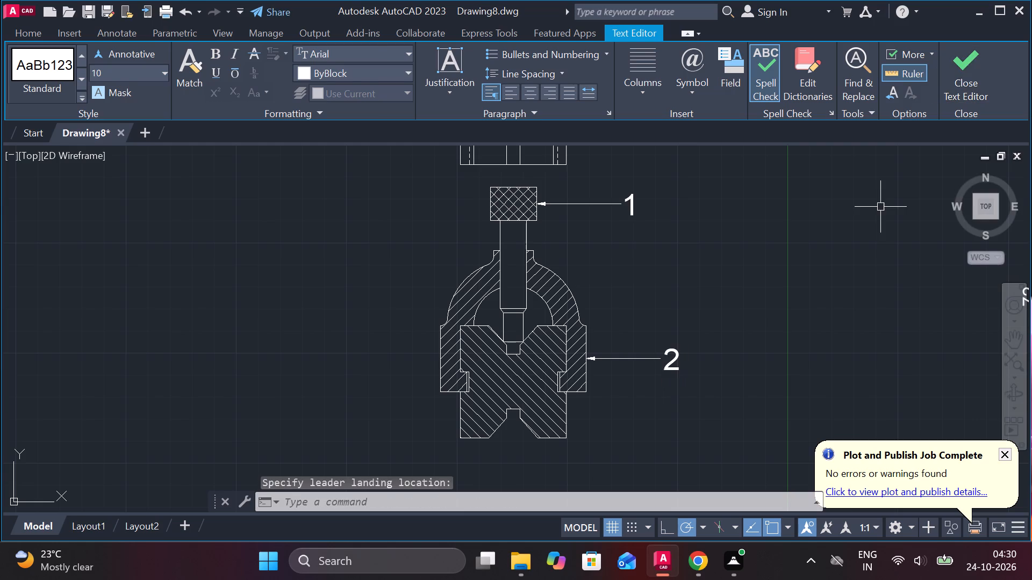
Add a horizontal multileader pointing to the V-block's side below the clamp body, labelled 3 with text height 10.
middle_click_drag(756, 287, 684, 215)
left_click(382, 78)
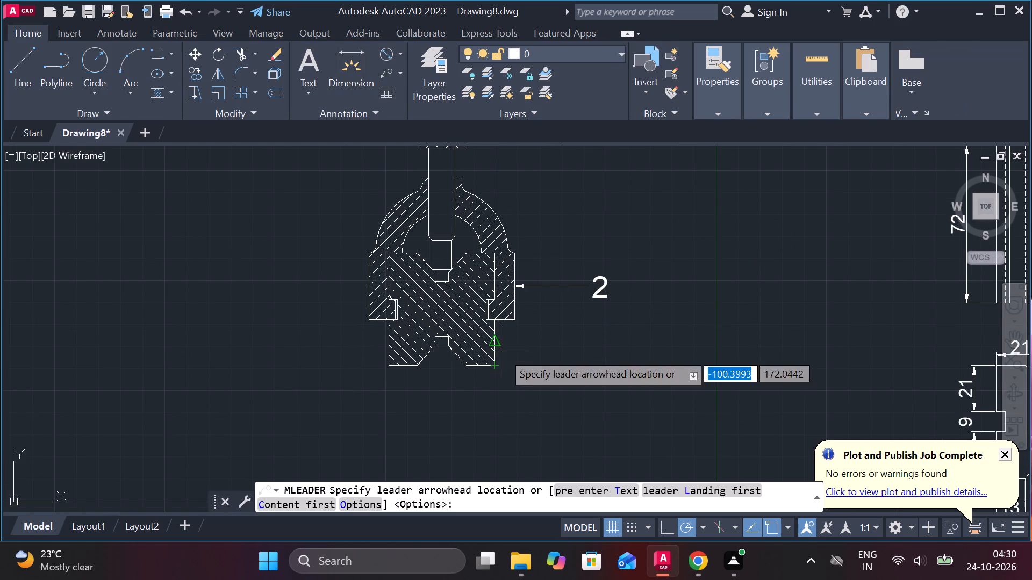
scroll(503, 347, "up", 2)
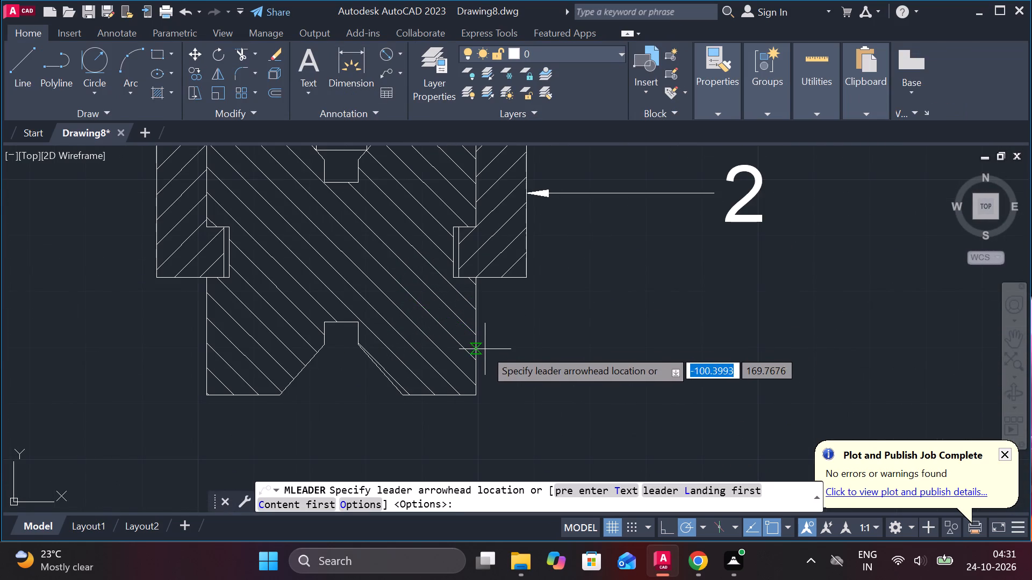
left_click(485, 349)
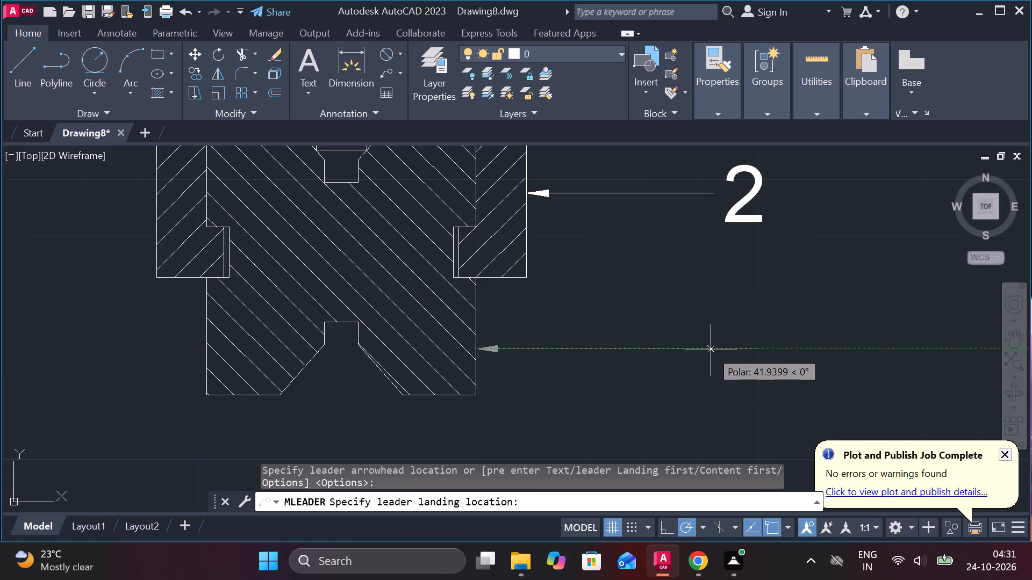
left_click(711, 350)
left_click(136, 69)
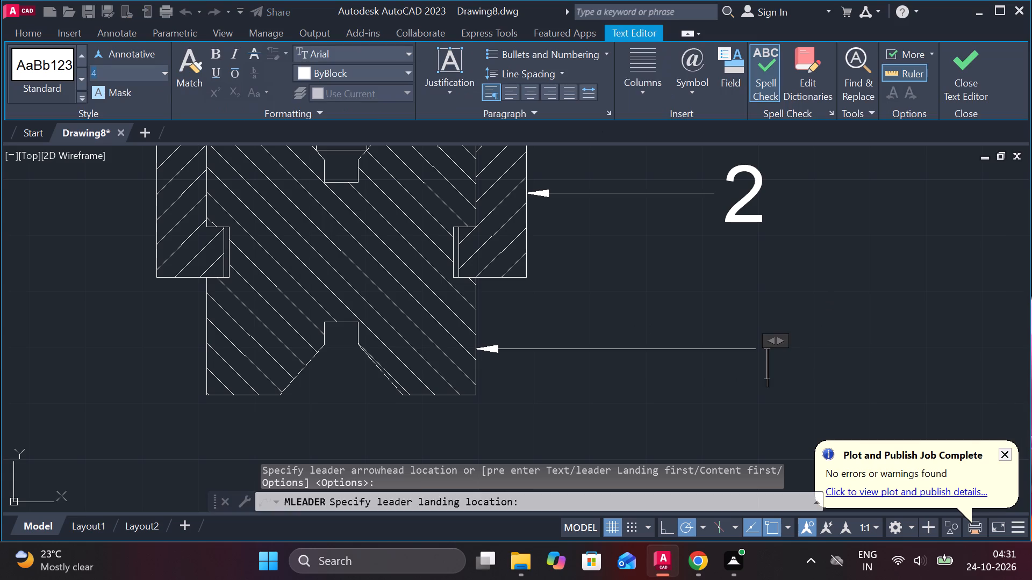
type("10")
key("Return")
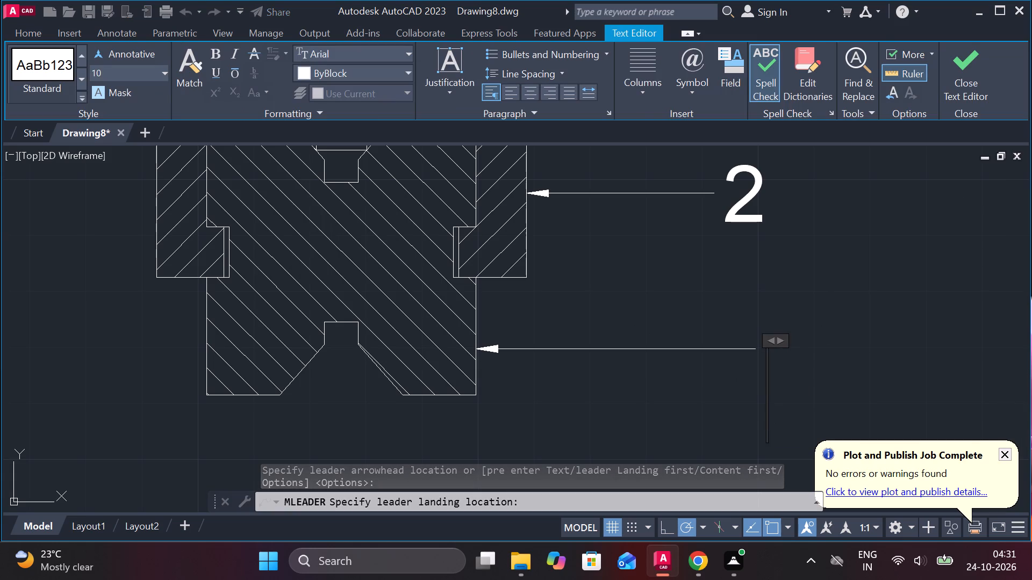
key("3")
left_click(953, 82)
Lengthen the top view's horizontal centre line past both ends of the clamp, to about 89.5 overall.
scroll(837, 334, "down", 2)
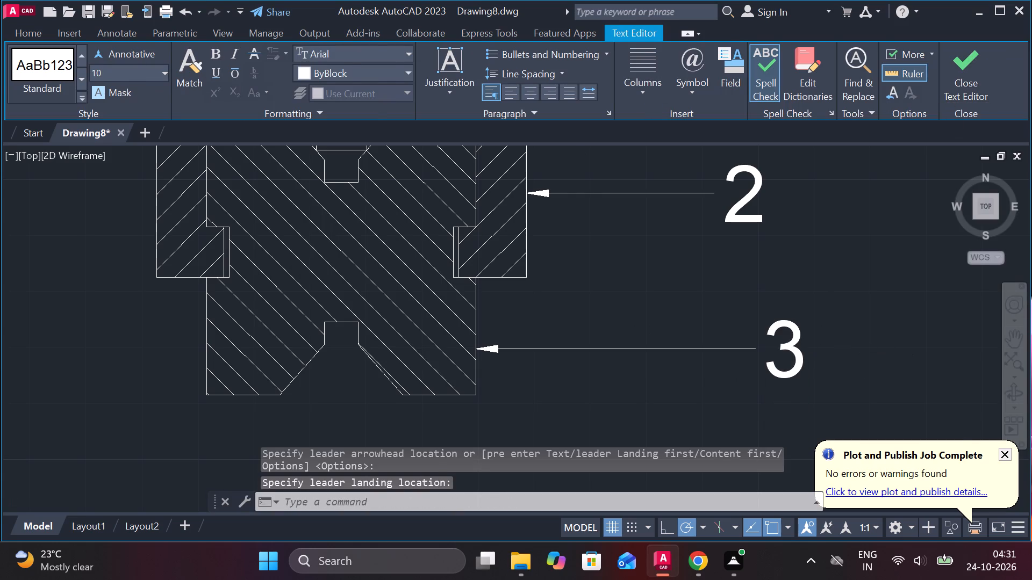
scroll(837, 334, "down", 3)
scroll(799, 264, "up", 2)
middle_click_drag(804, 266, 770, 356)
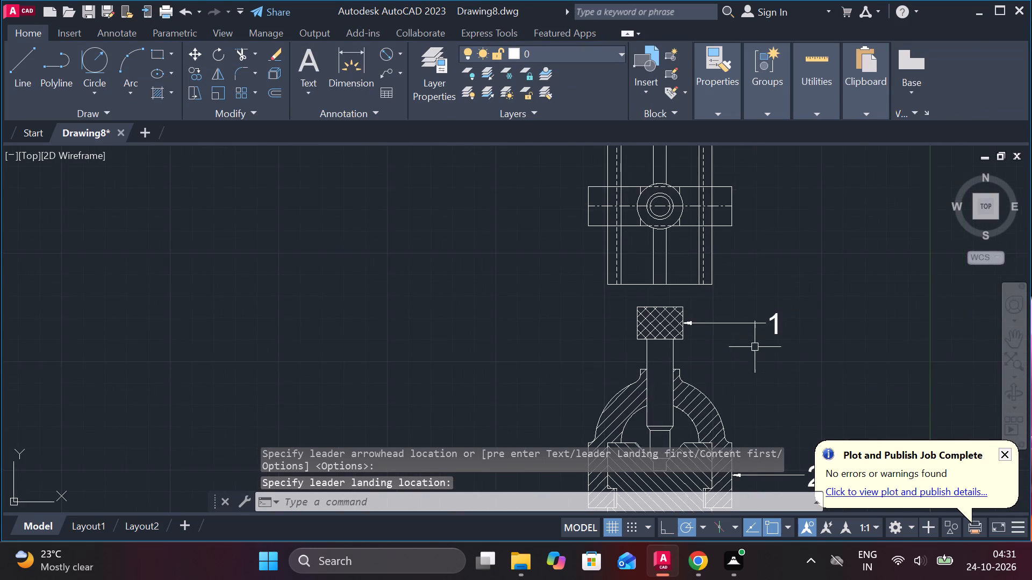
middle_click_drag(741, 259, 736, 328)
scroll(732, 287, "up", 2)
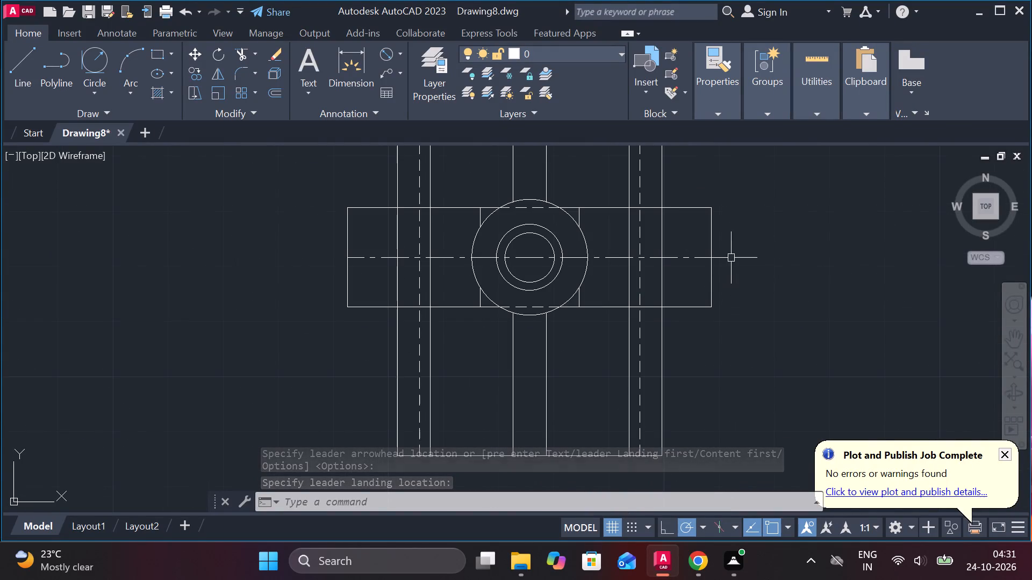
left_click(689, 260)
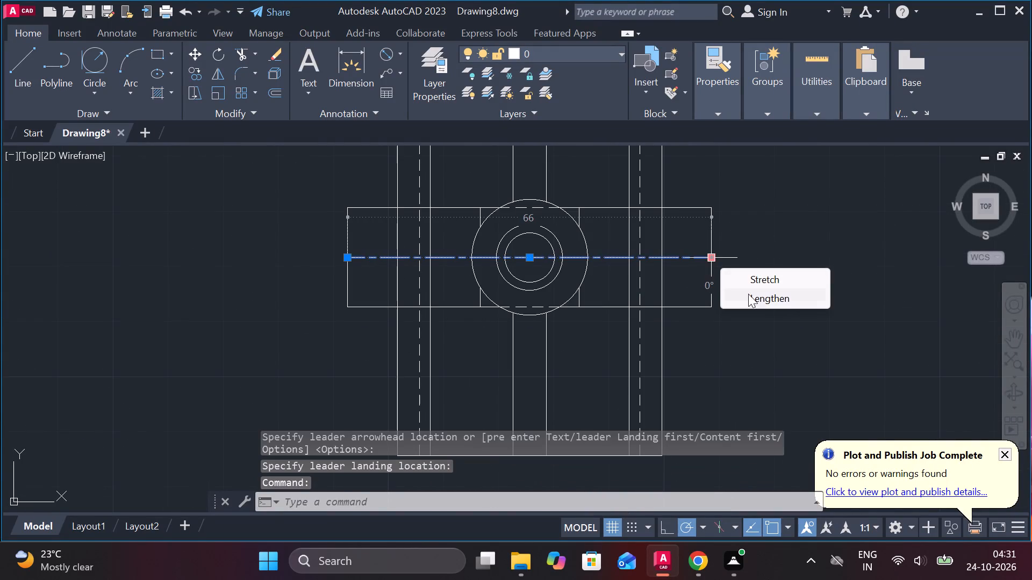
left_click(755, 300)
left_click(781, 278)
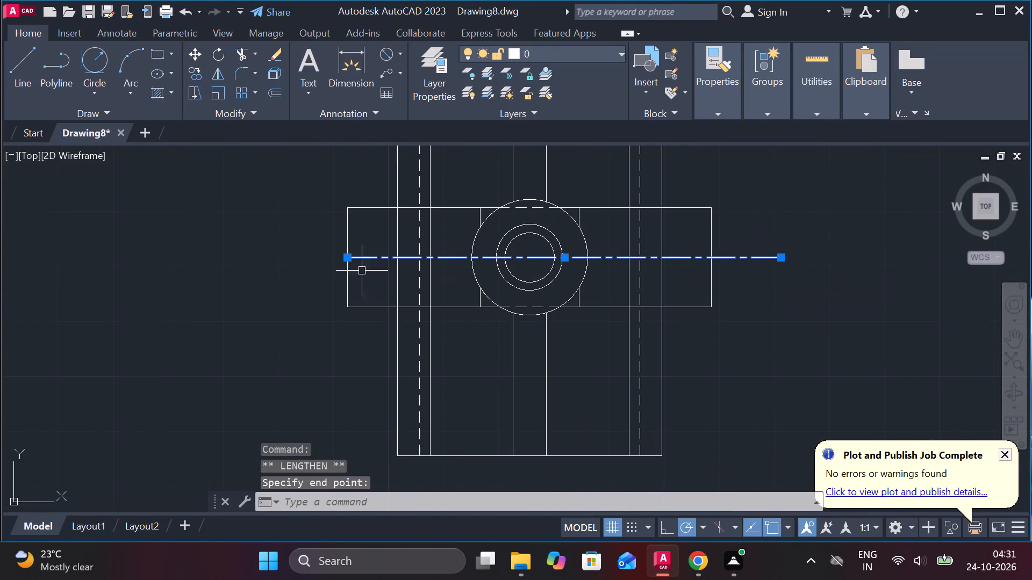
left_click(403, 300)
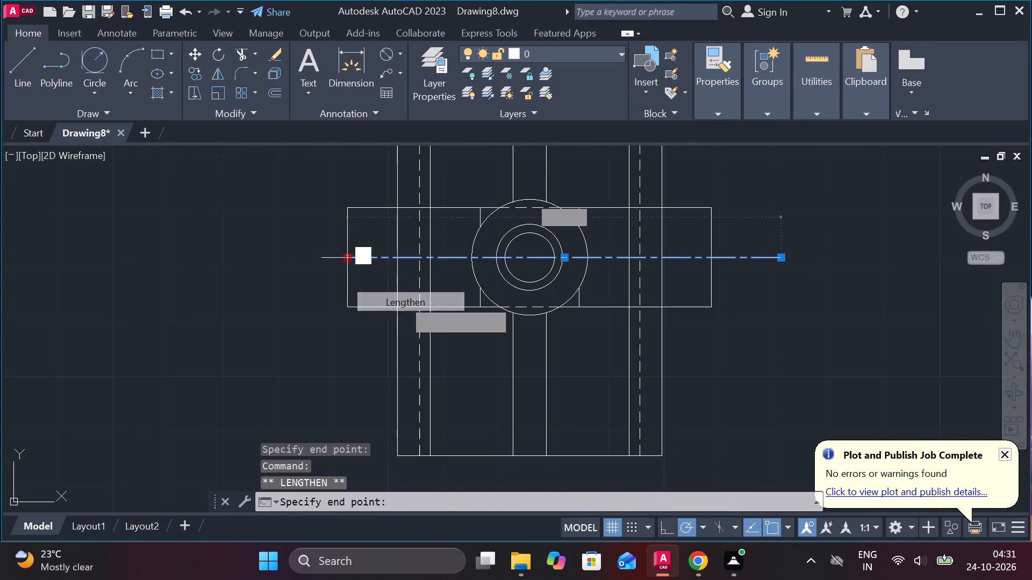
left_click(286, 290)
key("Escape")
Add multiline text A with text height 6 just below the right end of the top view's horizontal centre line.
scroll(666, 324, "down", 1)
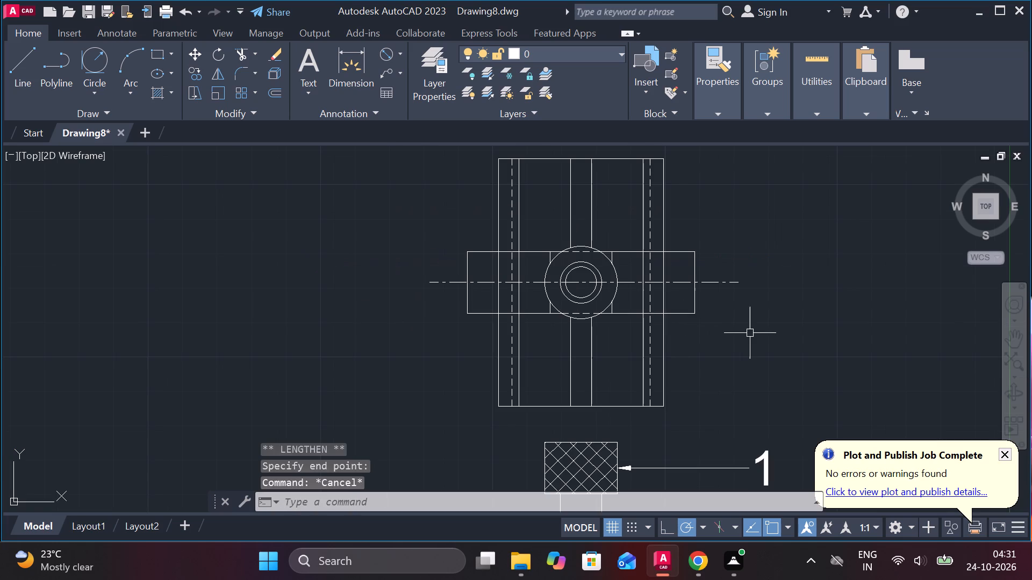
scroll(739, 339, "up", 1)
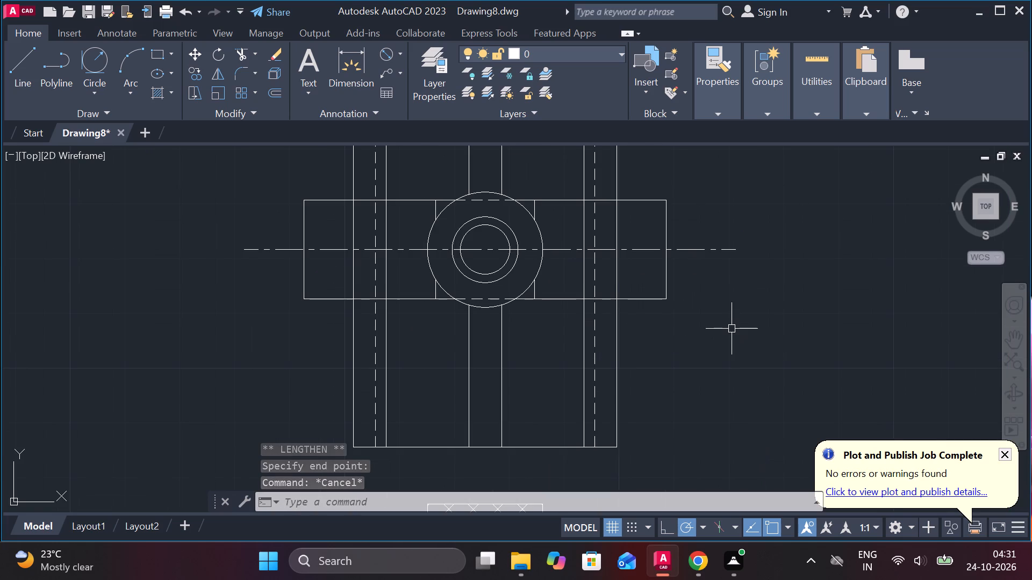
type("T")
key("space")
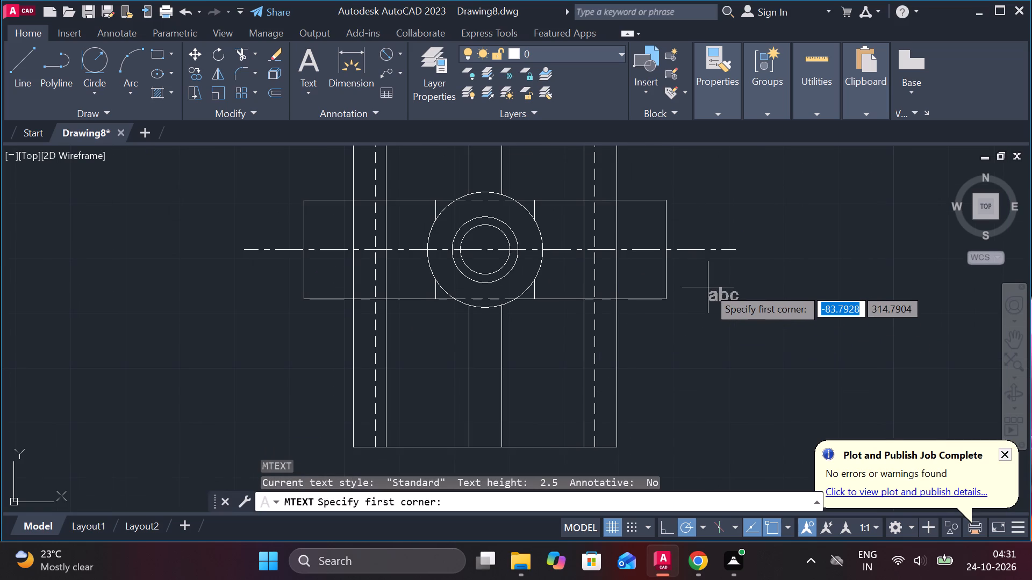
left_click(696, 279)
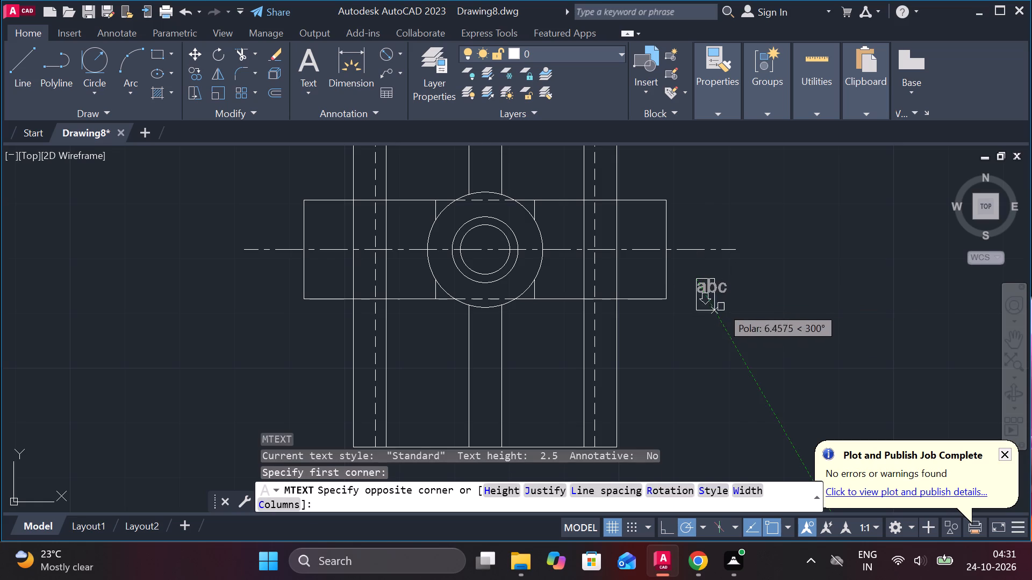
left_click(727, 322)
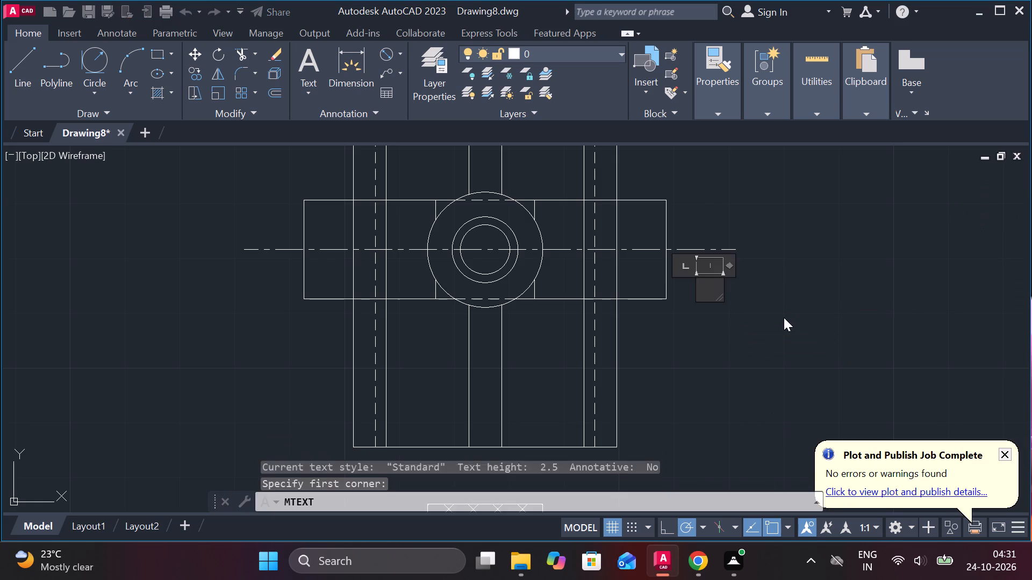
key("a")
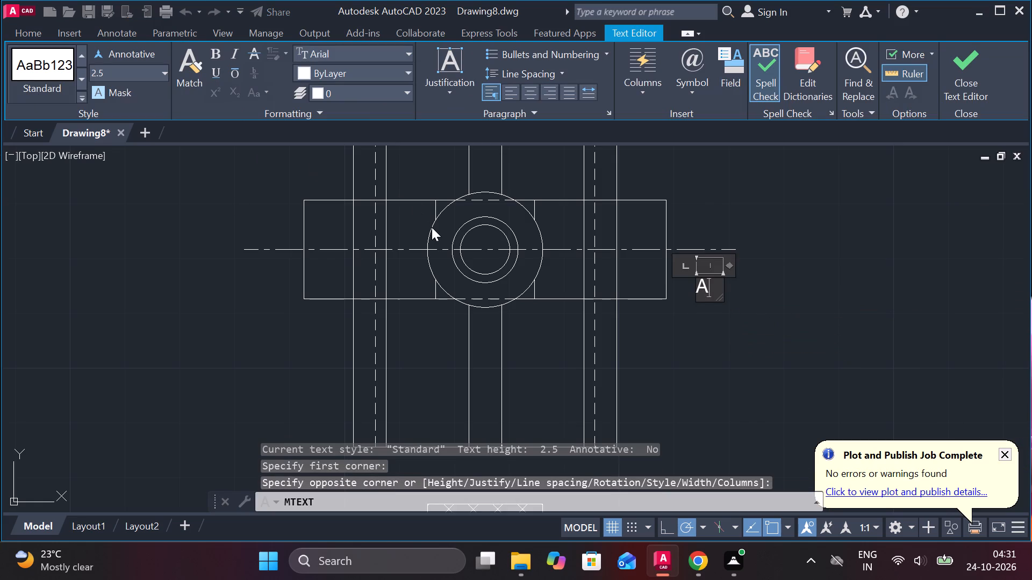
left_click_drag(121, 73, 70, 67)
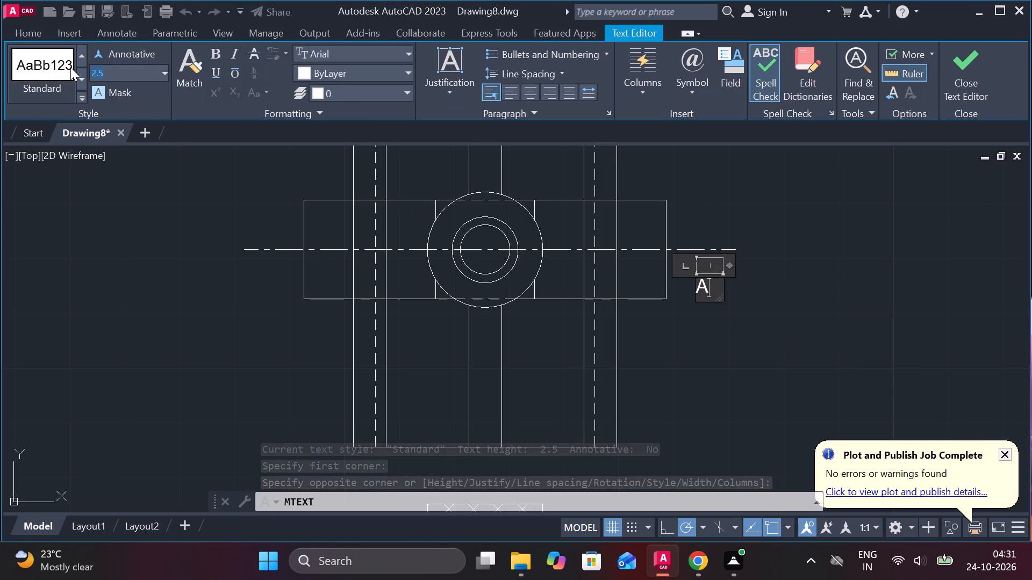
key("5")
key("Return")
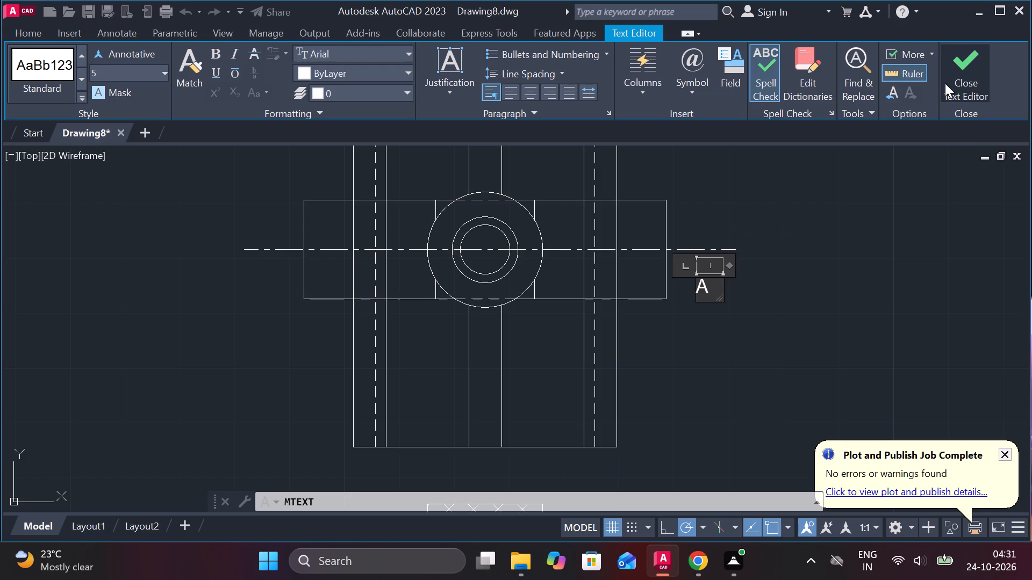
left_click_drag(709, 285, 673, 291)
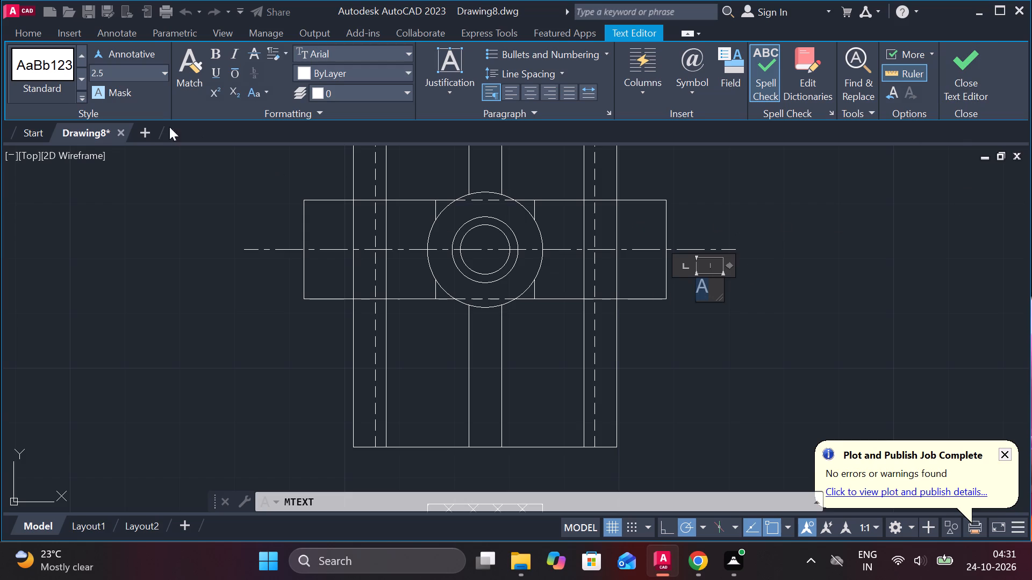
left_click(110, 66)
key("6")
key("Return")
left_click(985, 68)
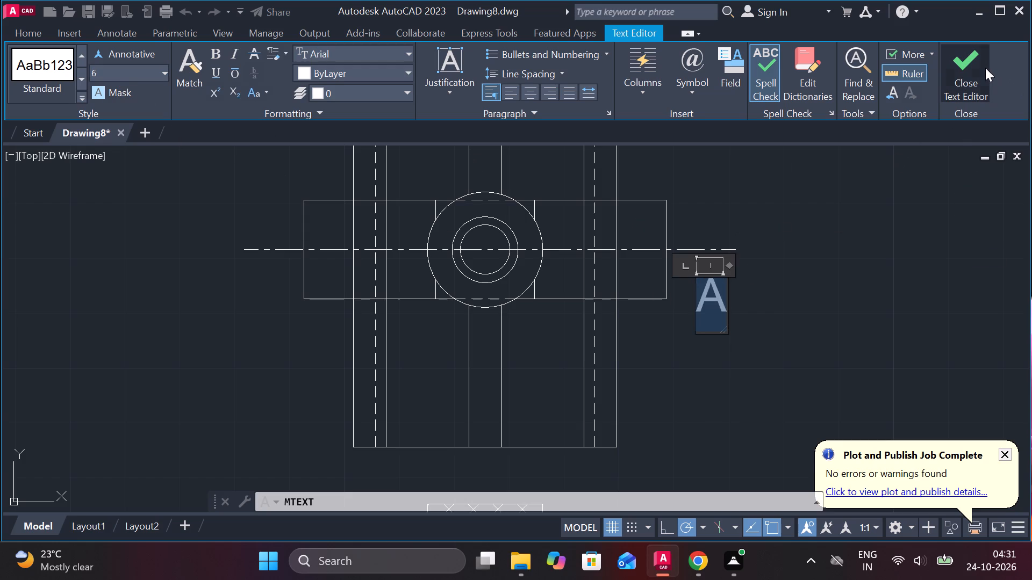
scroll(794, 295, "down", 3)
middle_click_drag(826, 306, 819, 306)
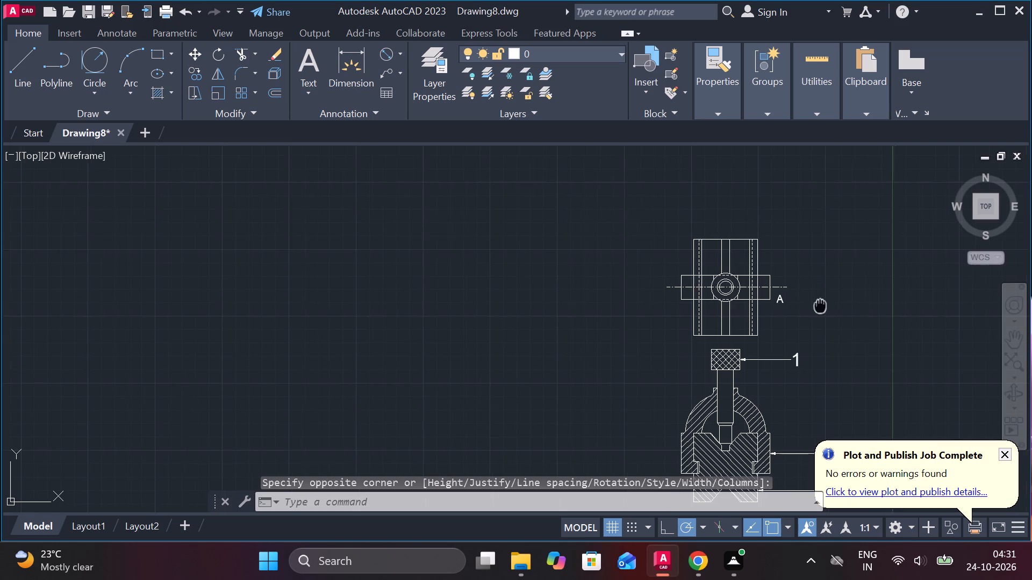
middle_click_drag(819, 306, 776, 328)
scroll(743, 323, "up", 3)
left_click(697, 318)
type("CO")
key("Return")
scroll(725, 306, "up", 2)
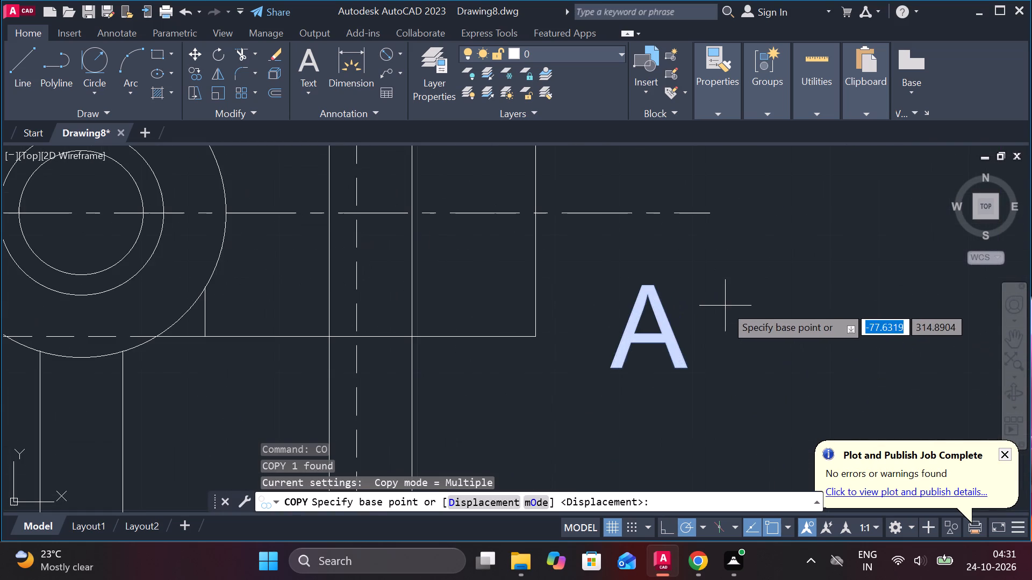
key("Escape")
Draw a short vertical line from the horizontal centre line down to the top of the letter A.
key("l")
key("Return")
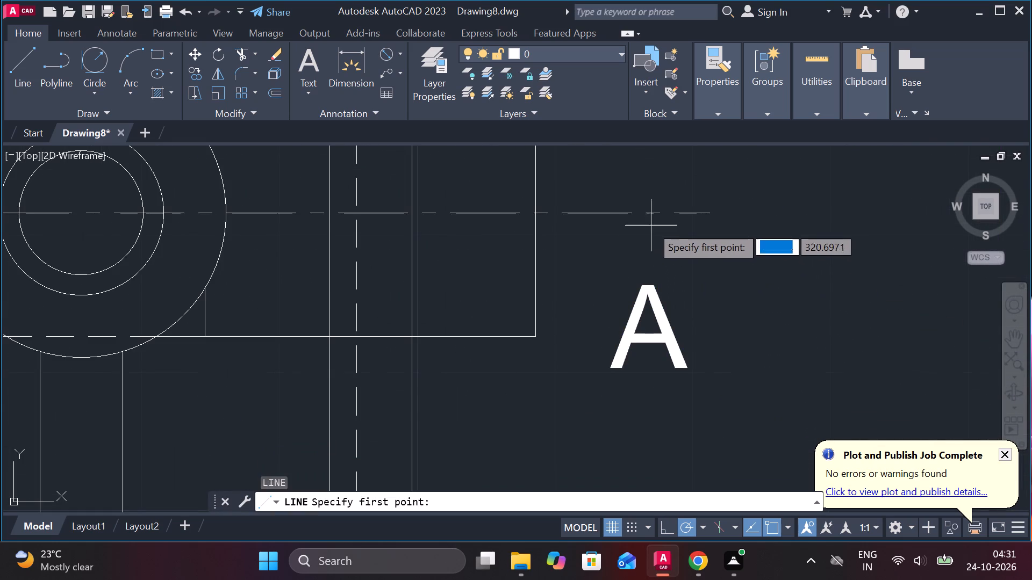
left_click(646, 220)
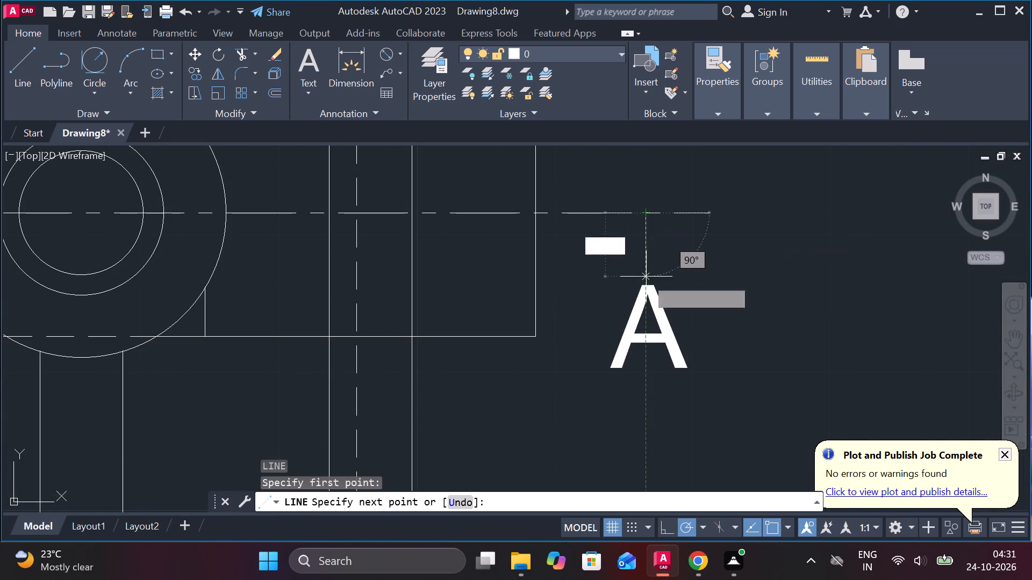
left_click(646, 286)
key("Escape")
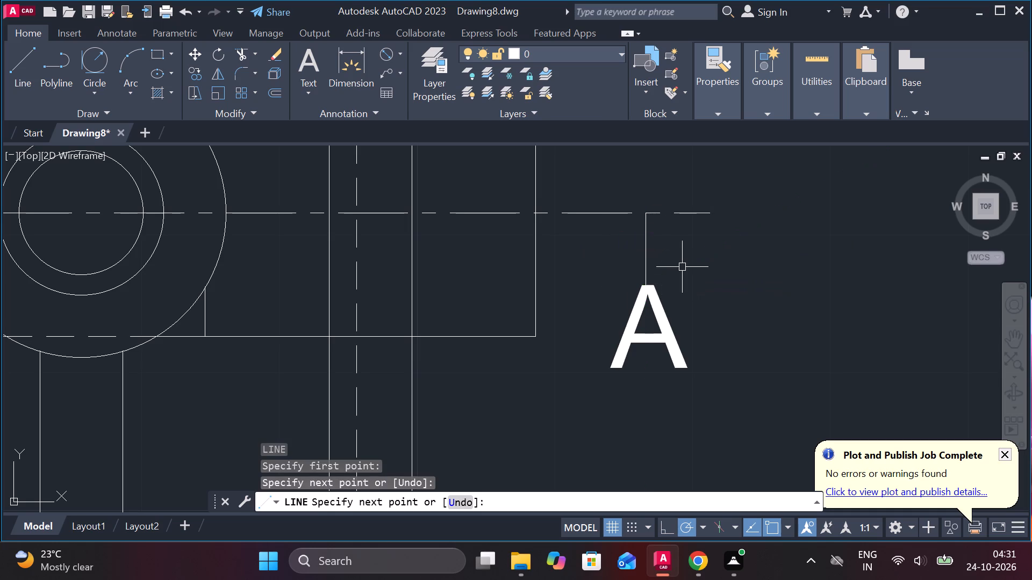
Draw a triangular arrowhead at the section line's top end, with two sides 1 long at 240° and 300° joined by a base line.
key("l")
key("Return")
scroll(637, 231, "up", 2)
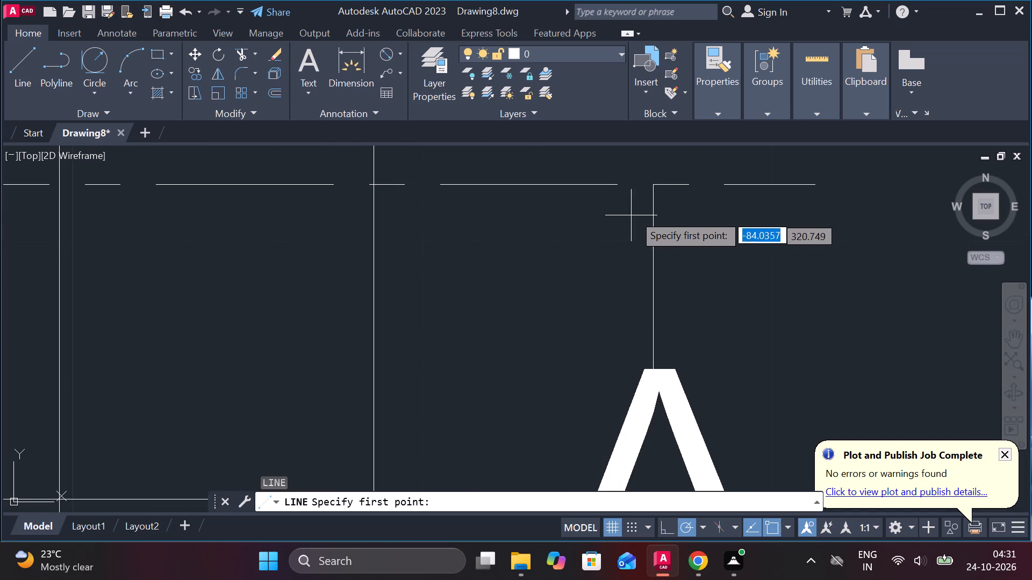
left_click(653, 186)
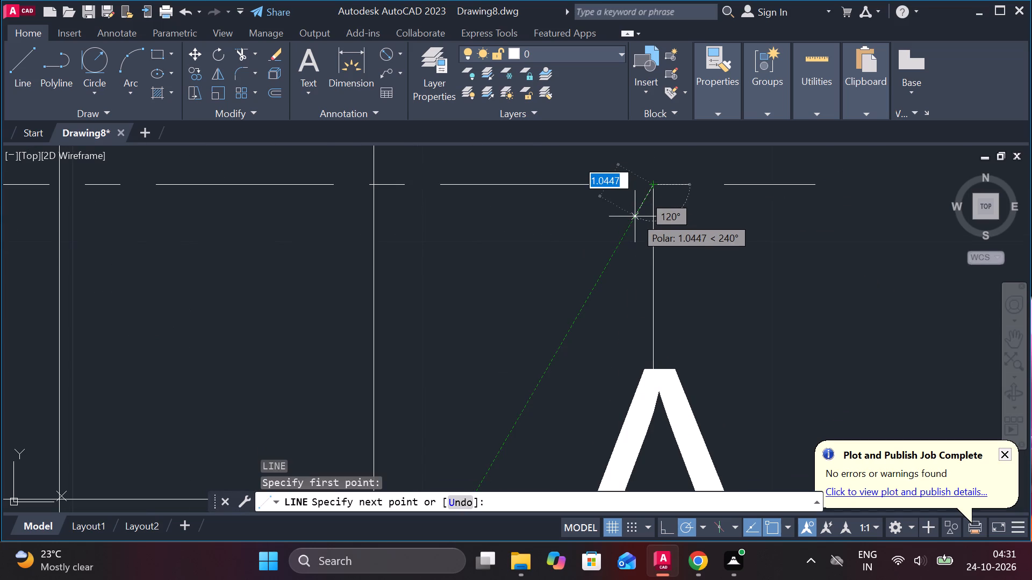
type("1")
key("space")
key("Escape")
key("space")
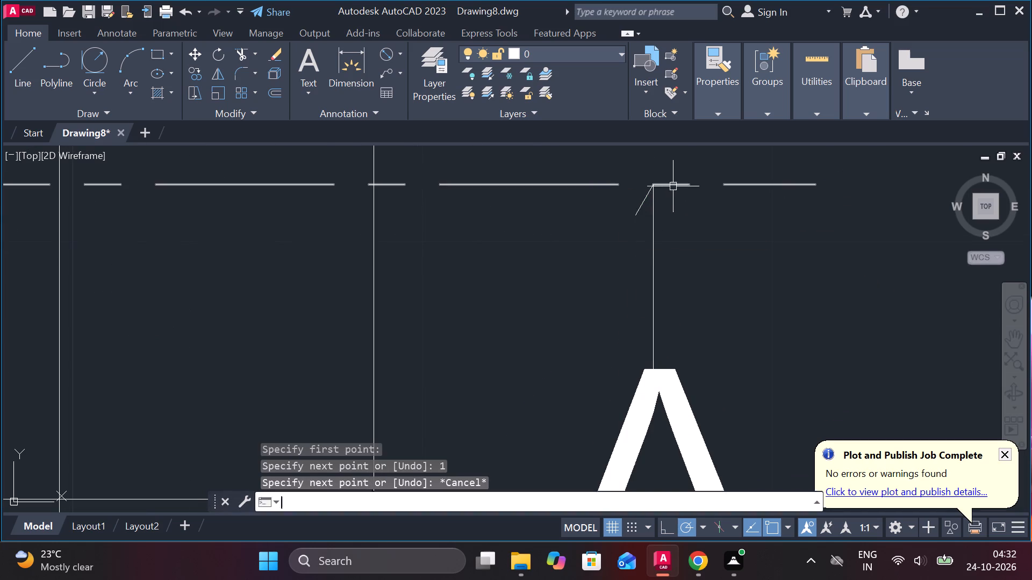
left_click(661, 186)
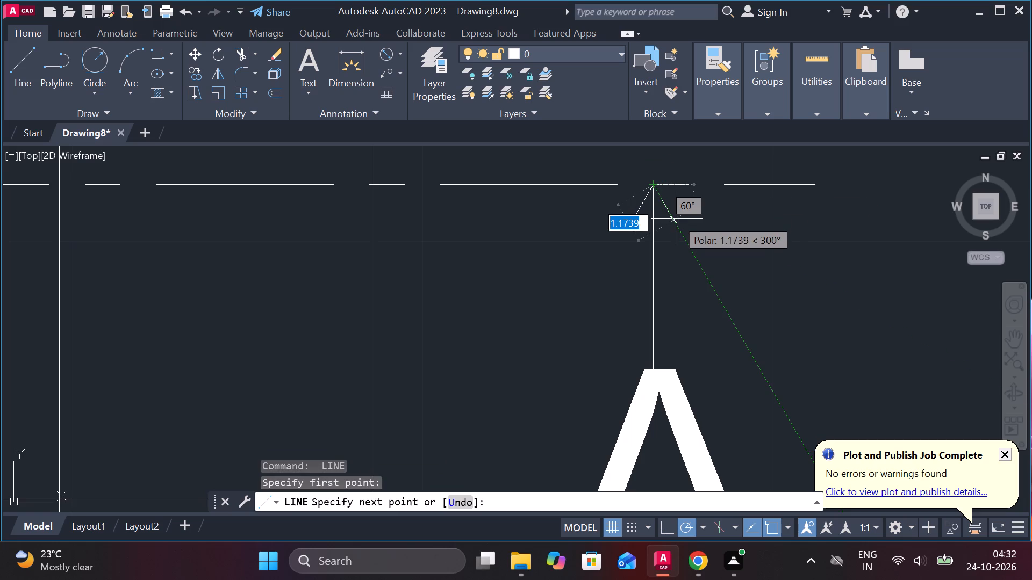
type("1")
key("space")
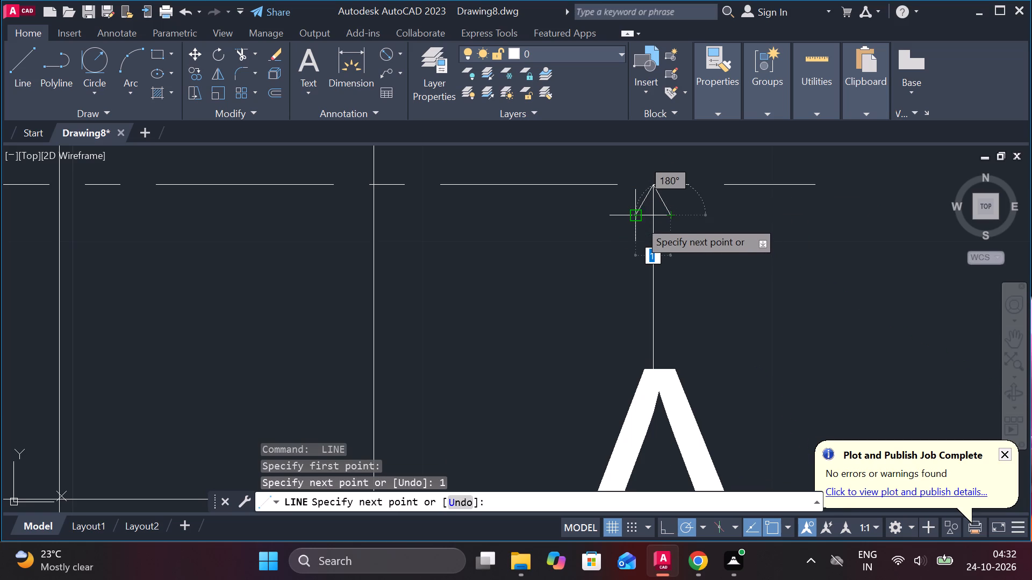
left_click(639, 220)
key("Escape")
Copy the section arrow and its letter A to the left end of the top view's horizontal centre line.
scroll(756, 252, "down", 2)
scroll(765, 300, "down", 1)
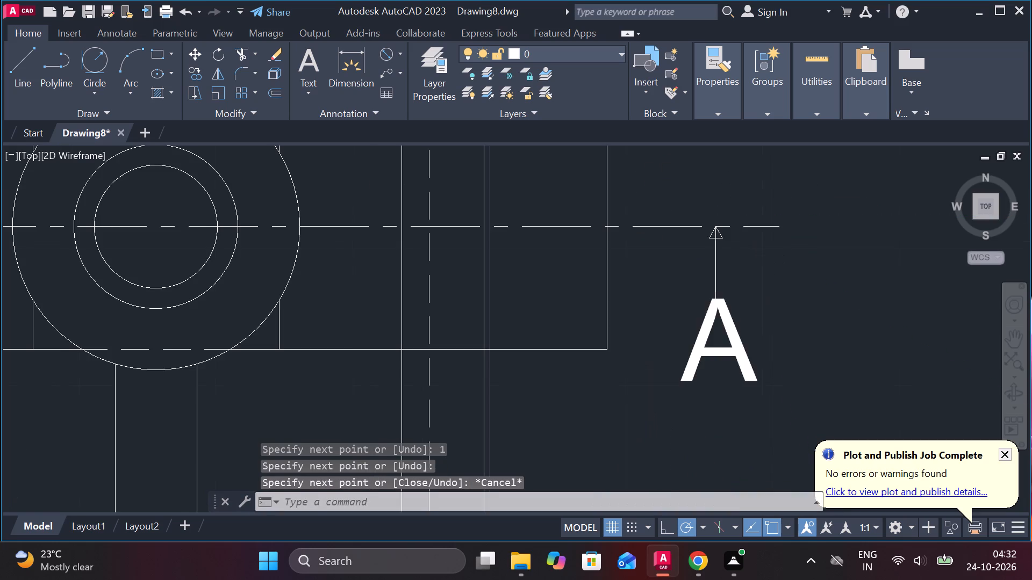
left_click(777, 374)
scroll(712, 265, "up", 2)
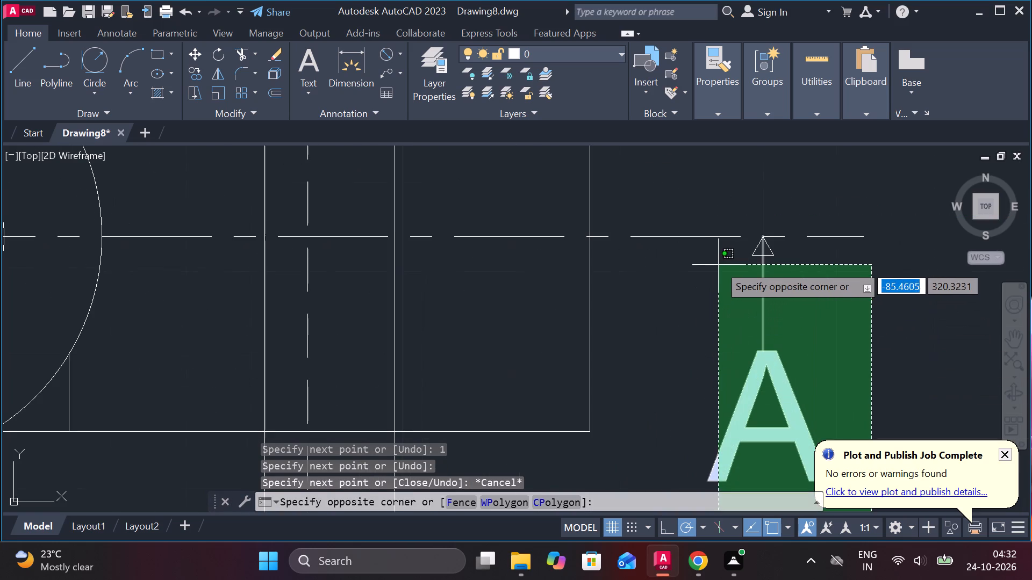
left_click(729, 247)
scroll(740, 301, "down", 2)
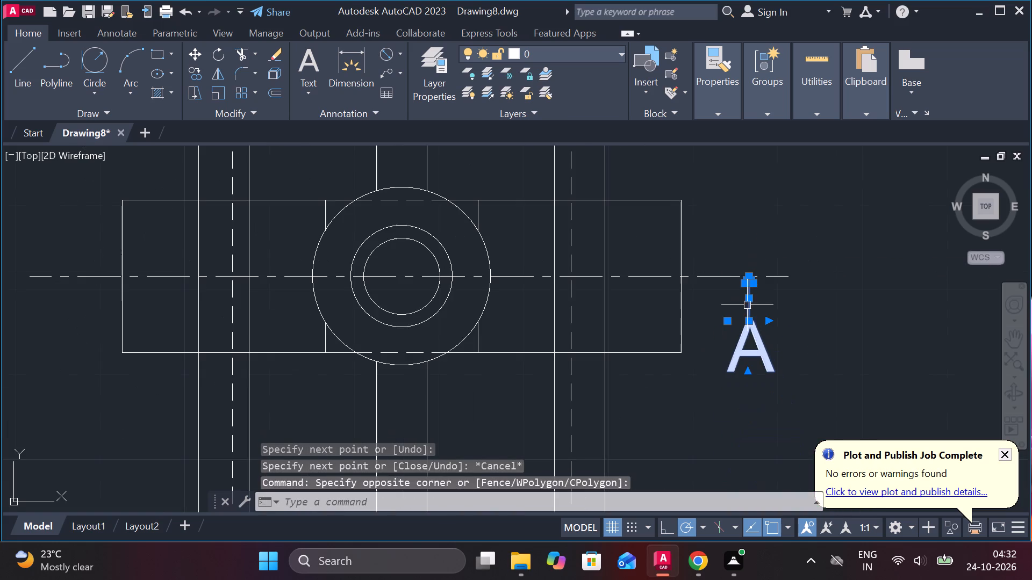
type("CO")
key("Return")
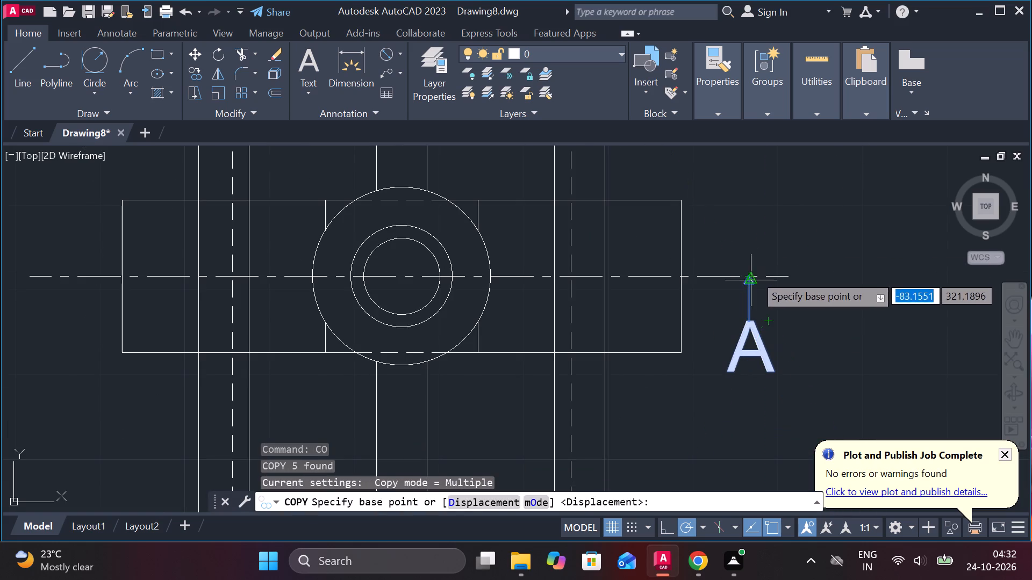
scroll(750, 271, "up", 3)
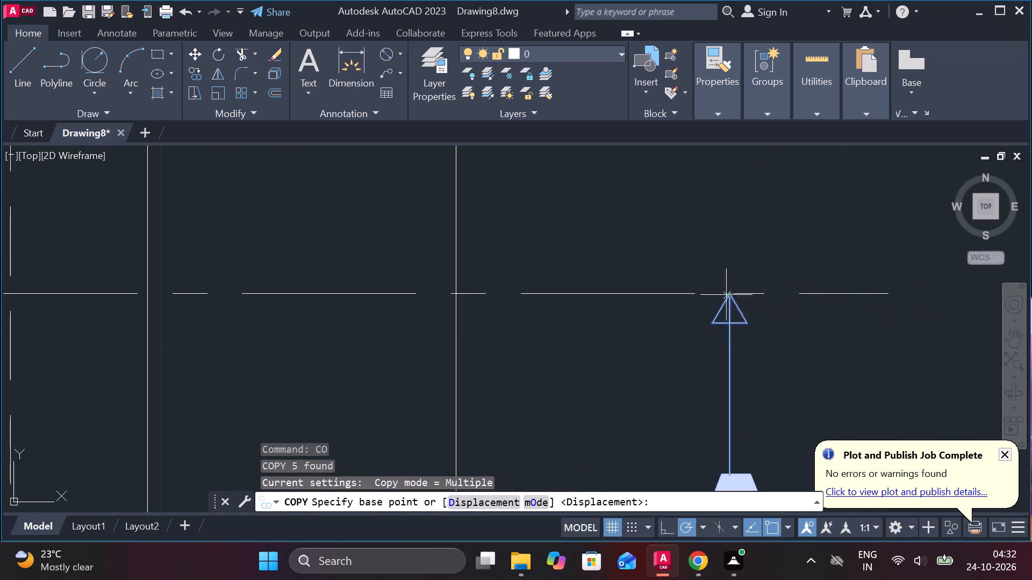
left_click(725, 296)
scroll(725, 296, "down", 4)
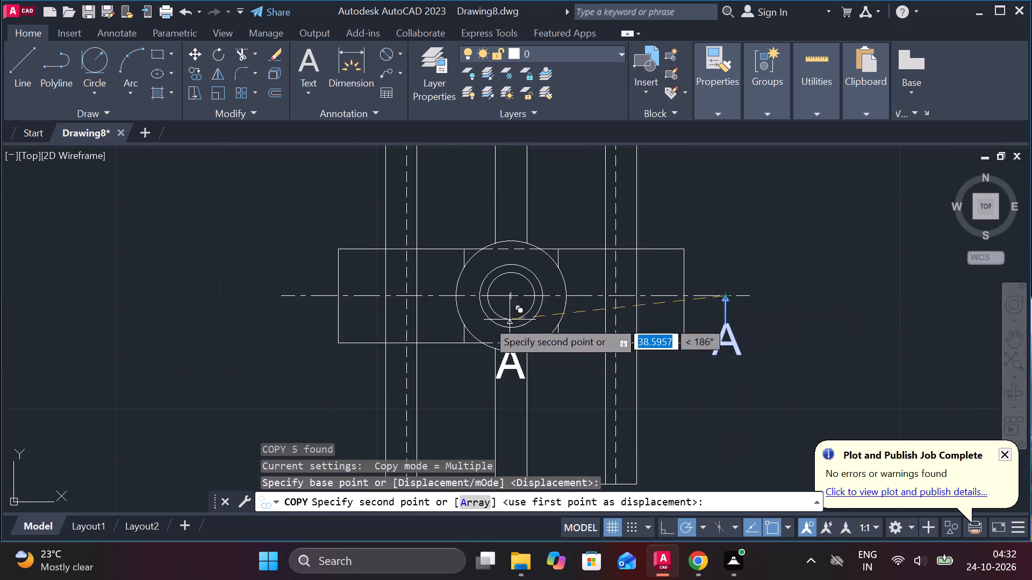
middle_click_drag(305, 300, 359, 320)
scroll(331, 317, "up", 2)
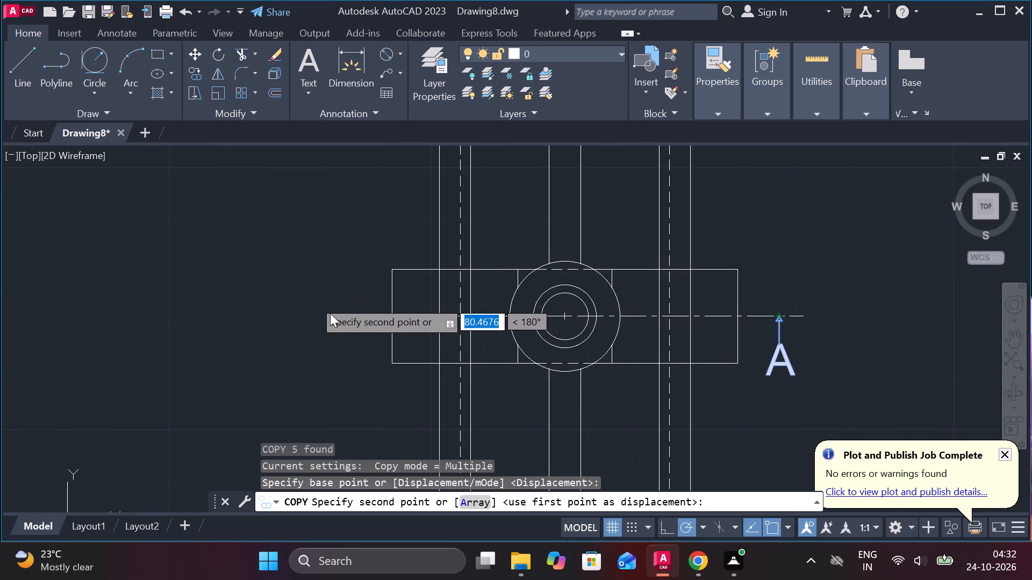
left_click(350, 324)
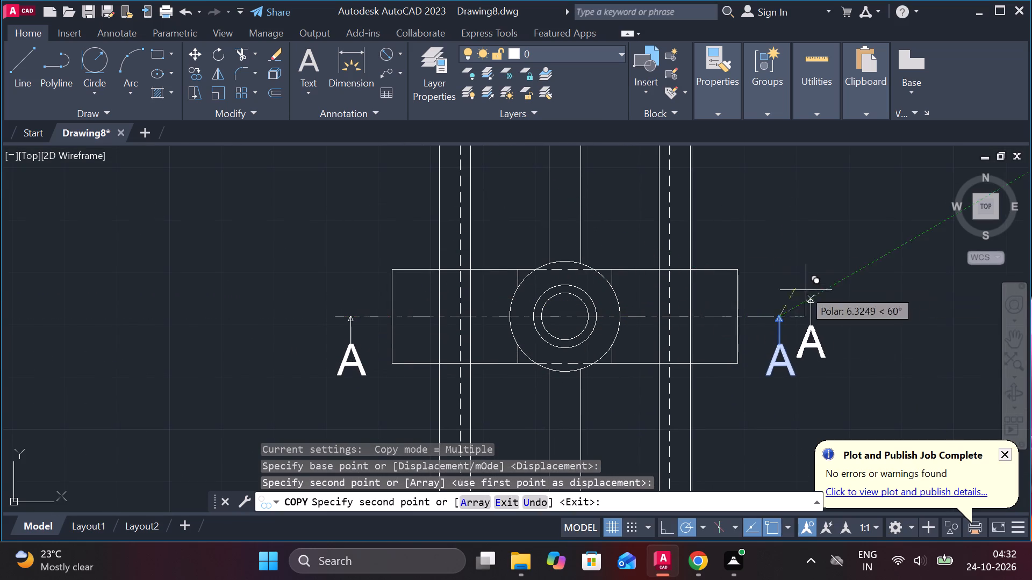
key("Escape")
Copy the V-BLOCK (TOOL STEEL) caption to just below the assembly's sectional front view.
scroll(820, 296, "down", 2)
middle_click_drag(834, 321, 735, 268)
scroll(733, 272, "down", 1)
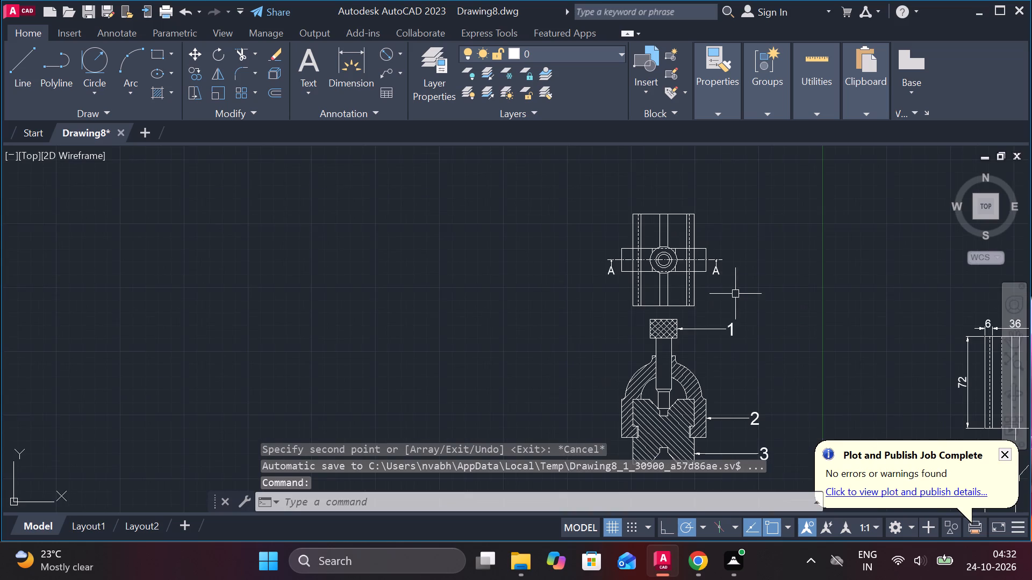
middle_click_drag(762, 365, 721, 323)
scroll(699, 322, "down", 1)
scroll(689, 355, "up", 2)
middle_click_drag(684, 378, 644, 275)
scroll(610, 361, "down", 1)
scroll(669, 392, "down", 1)
middle_click_drag(669, 386, 533, 335)
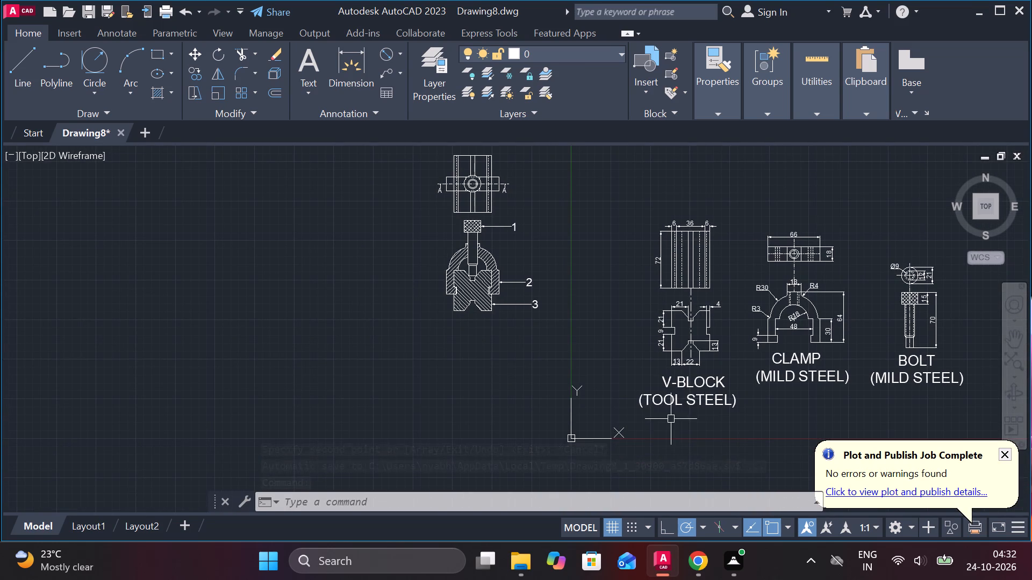
left_click(682, 401)
type("CO")
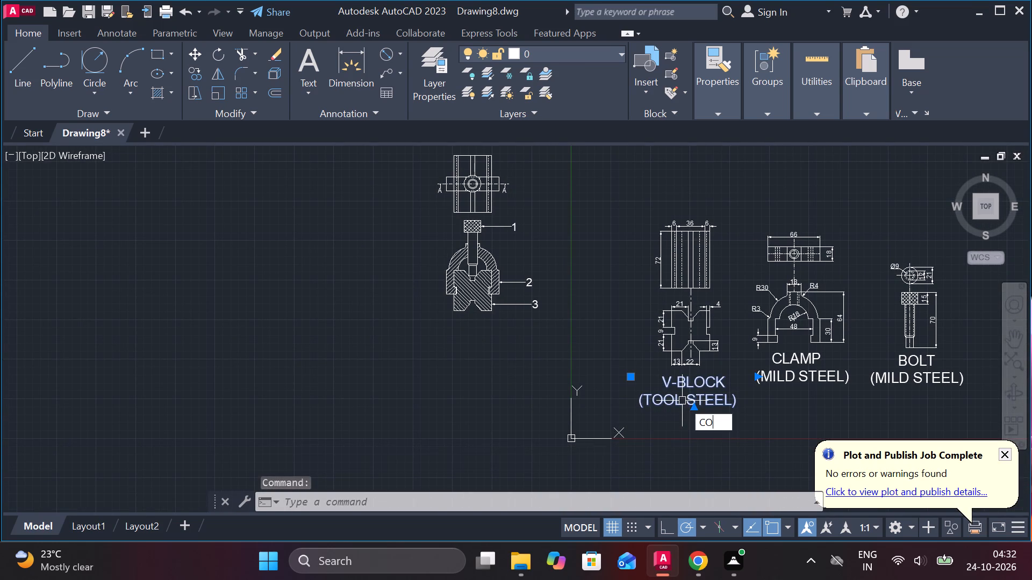
key("Return")
left_click(663, 416)
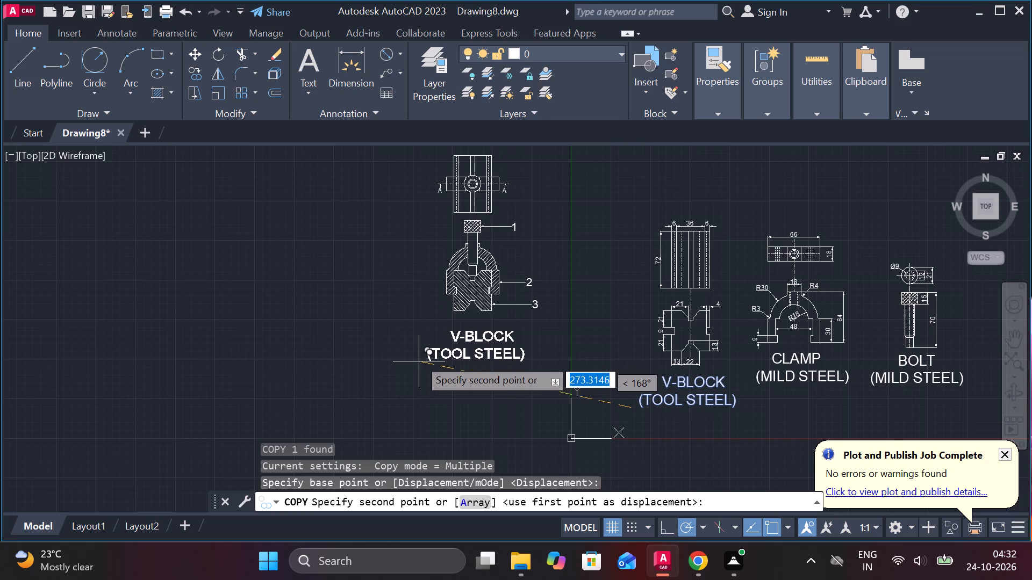
left_click(419, 353)
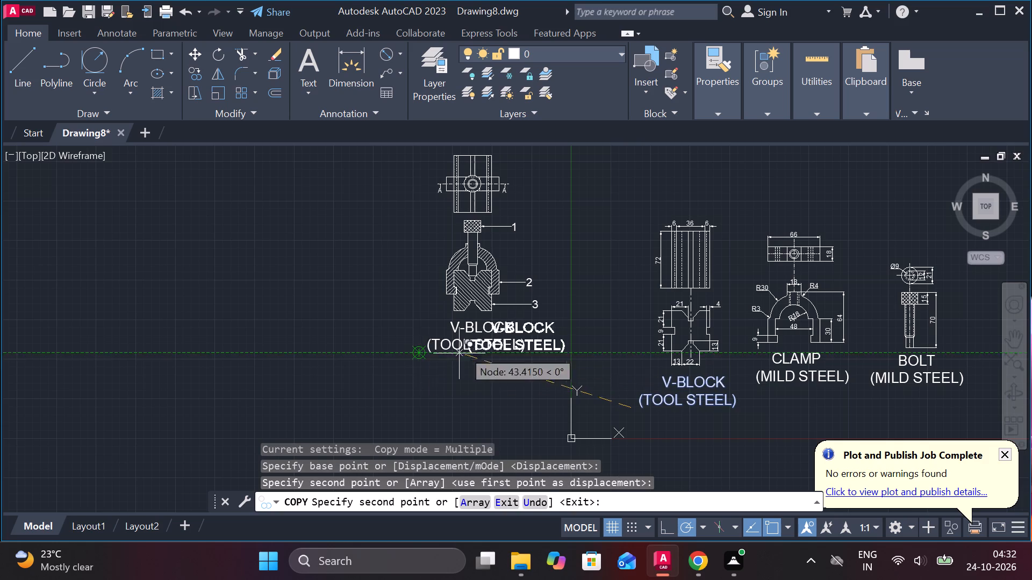
key("Escape")
Replace the copied caption's text with SECTION A-A, centre-aligned.
scroll(468, 344, "up", 2)
double_click(500, 311)
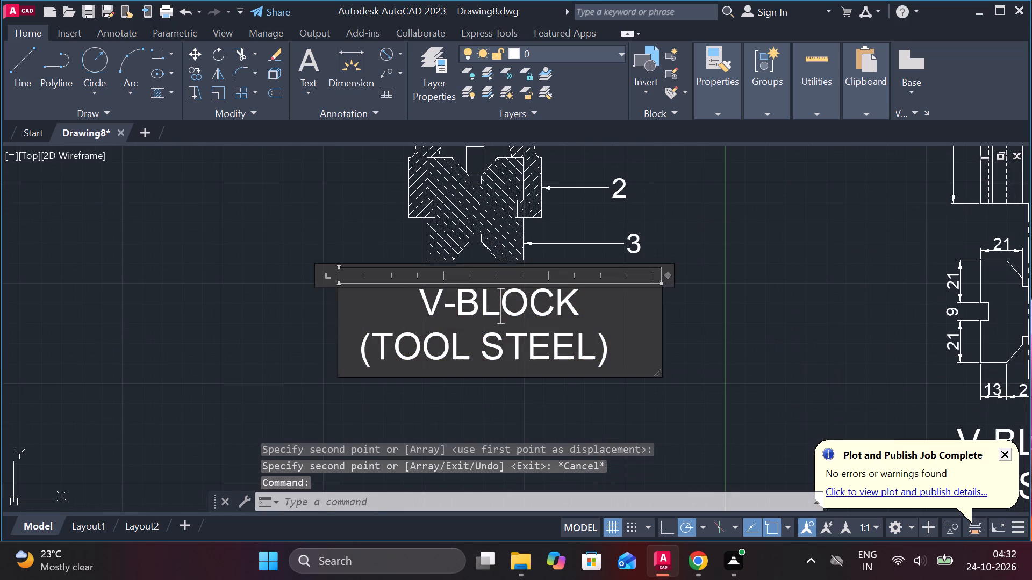
left_click(420, 311)
key("BackSpace")
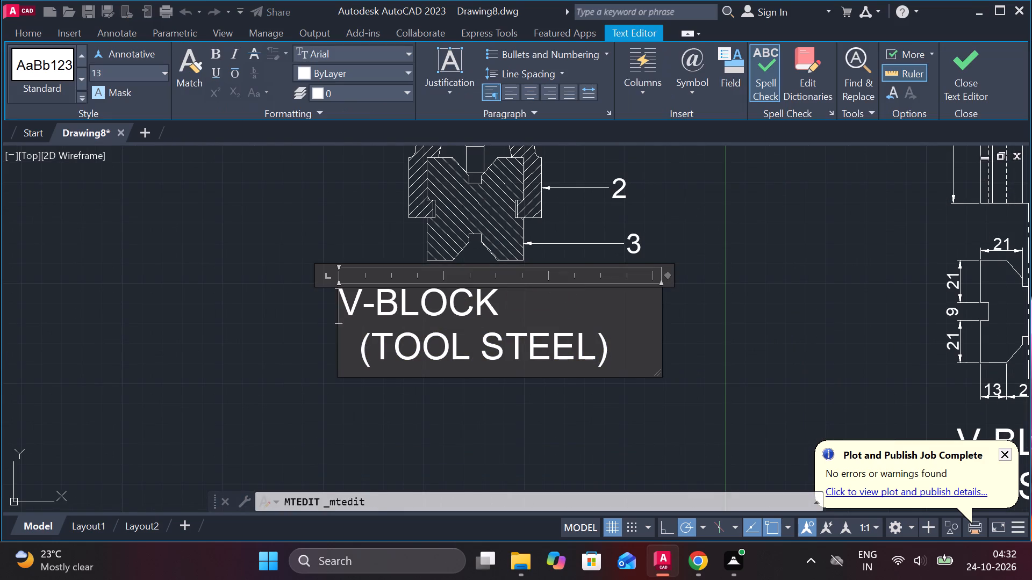
left_click(620, 350)
key("BackSpace")
key("BackSpace")
key("BackSpace")
key("BackSpace")
key("BackSpace")
key("BackSpace")
key("BackSpace")
key("BackSpace")
key("BackSpace")
key("BackSpace")
key("BackSpace")
key("BackSpace")
key("BackSpace")
key("BackSpace")
key("BackSpace")
key("BackSpace")
key("BackSpace")
key("BackSpace")
key("BackSpace")
key("BackSpace")
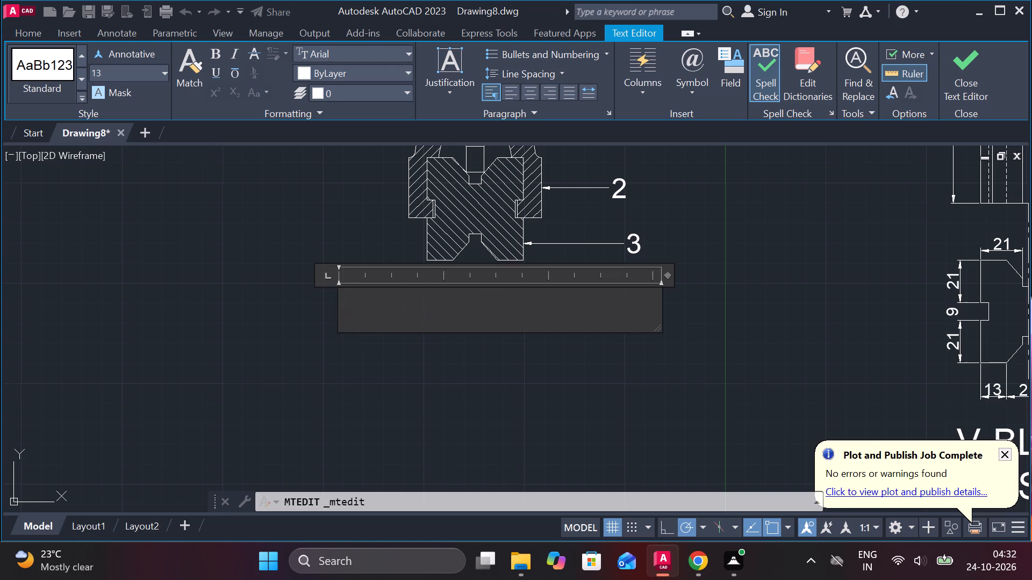
left_click(524, 103)
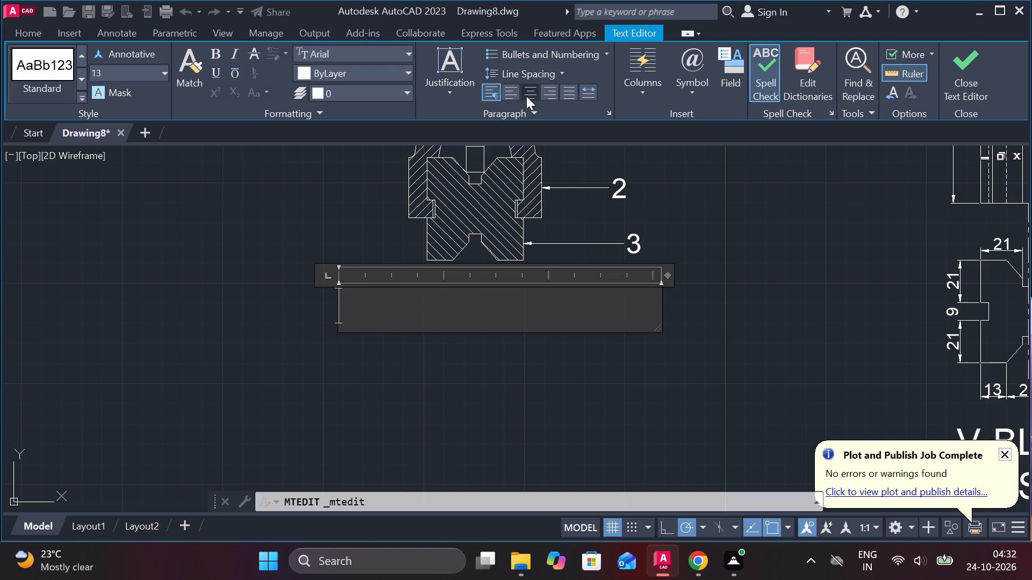
left_click(526, 95)
type("SE")
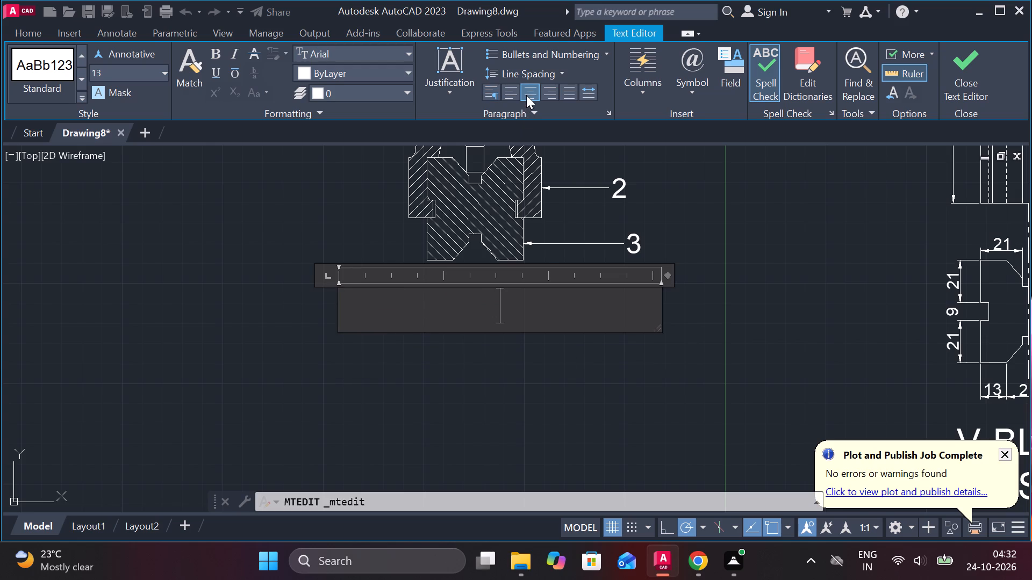
type("SE")
type("CTION")
key("space")
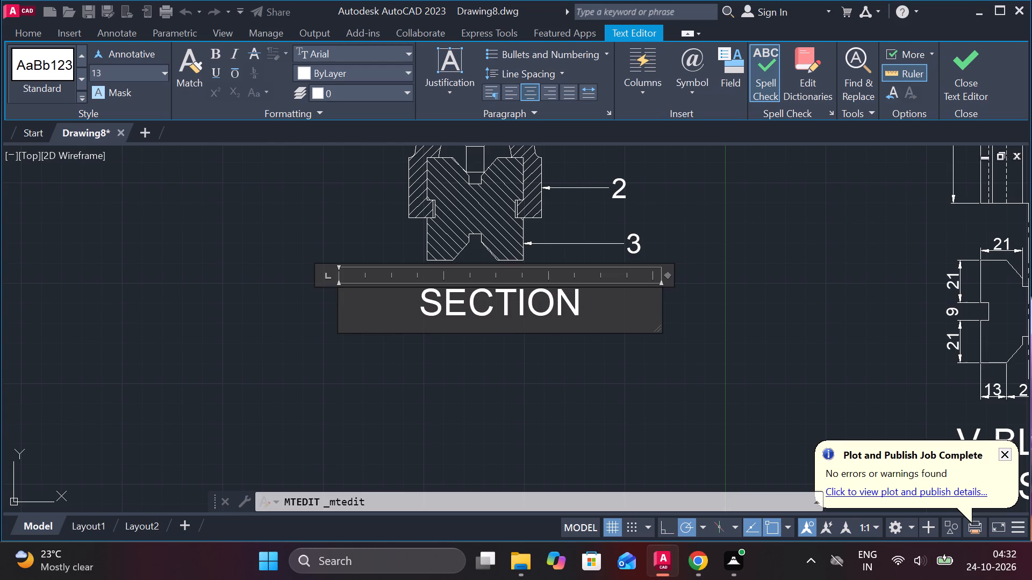
type("A-A")
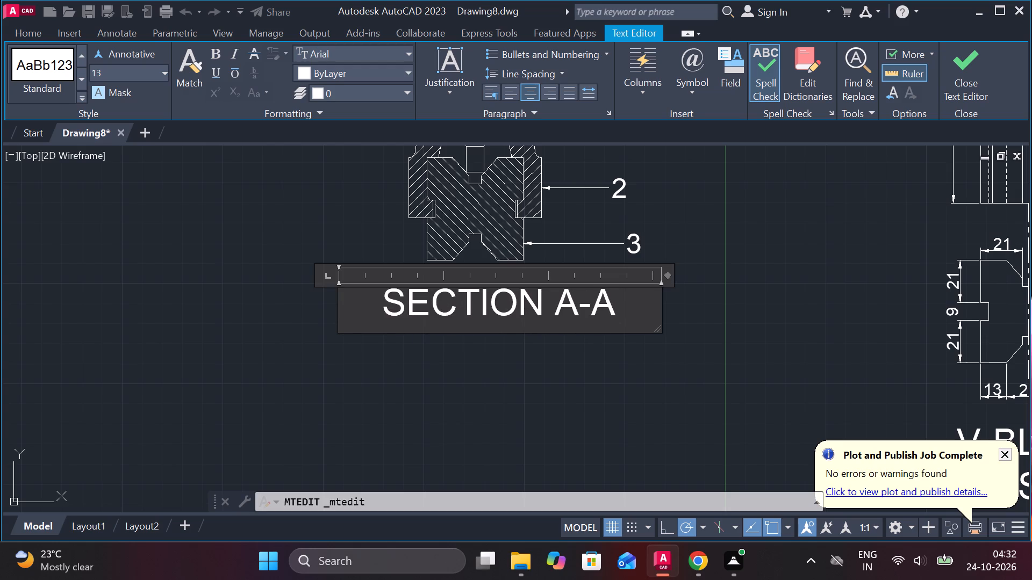
left_click(969, 63)
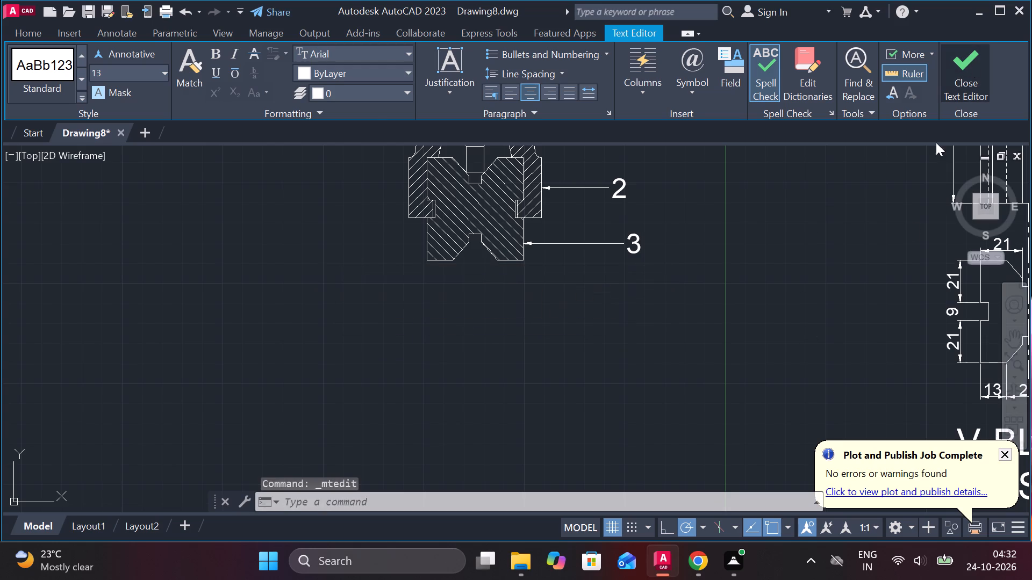
Move the whole assembly drawing, with its leaders and SECTION A-A caption, to the right of the bolt drawing.
scroll(626, 340, "down", 2)
middle_click_drag(628, 353, 461, 344)
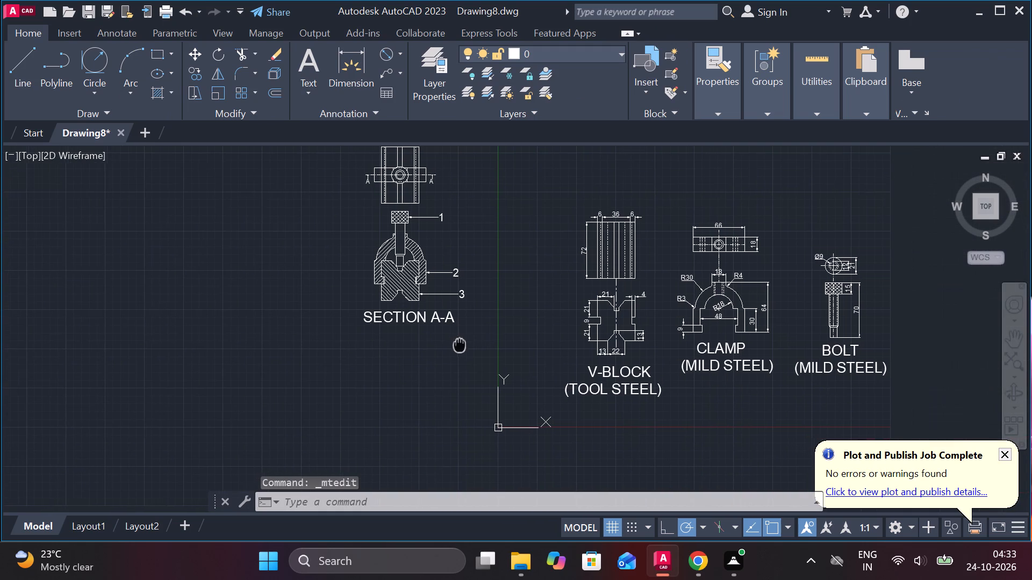
scroll(456, 344, "down", 1)
middle_click_drag(456, 344, 404, 285)
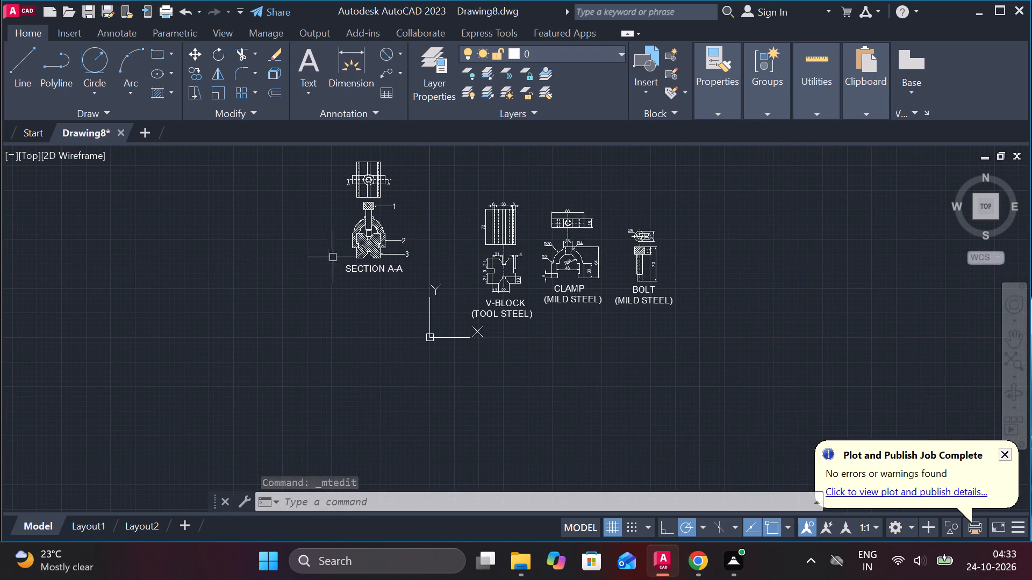
middle_click_drag(309, 221, 351, 298)
left_click(406, 218)
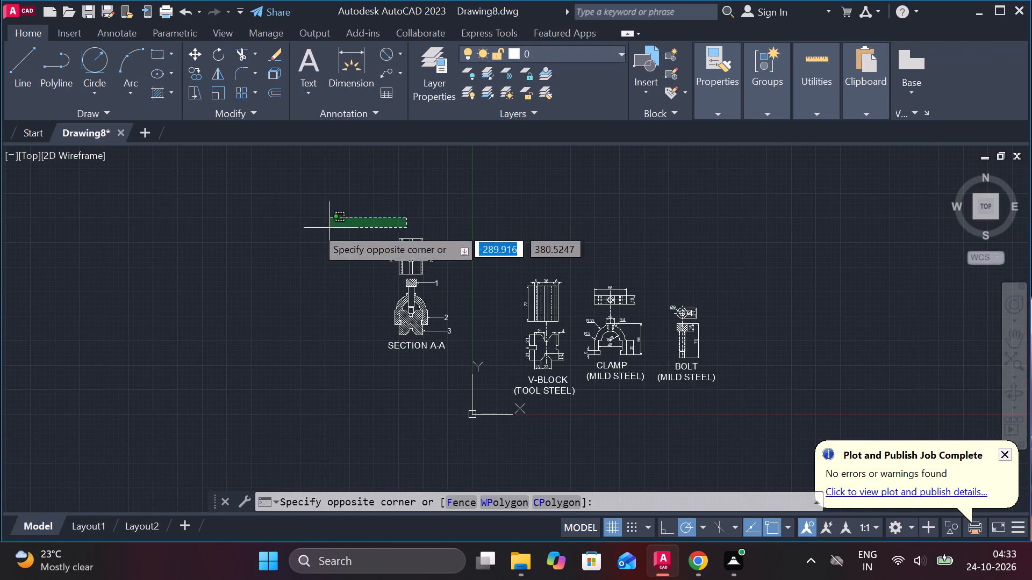
left_click(303, 221)
left_click_drag(303, 218, 359, 218)
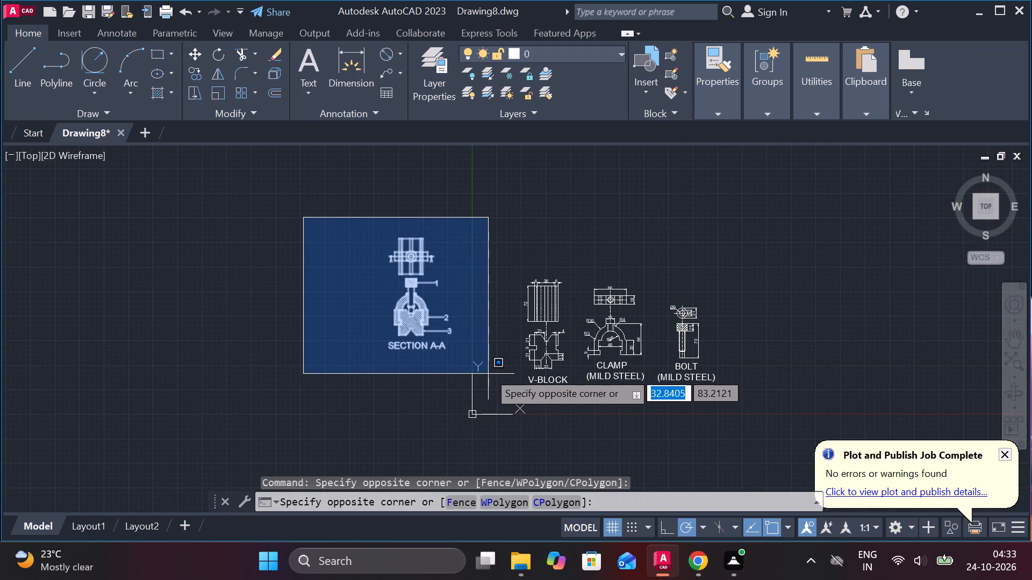
left_click(460, 376)
key("m")
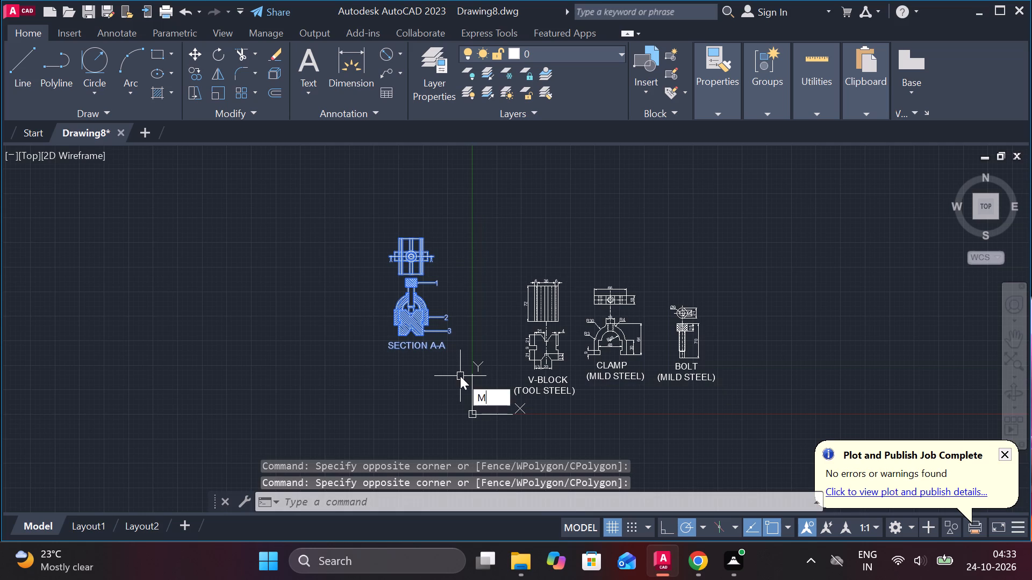
key("Return")
left_click(390, 381)
scroll(672, 438, "up", 2)
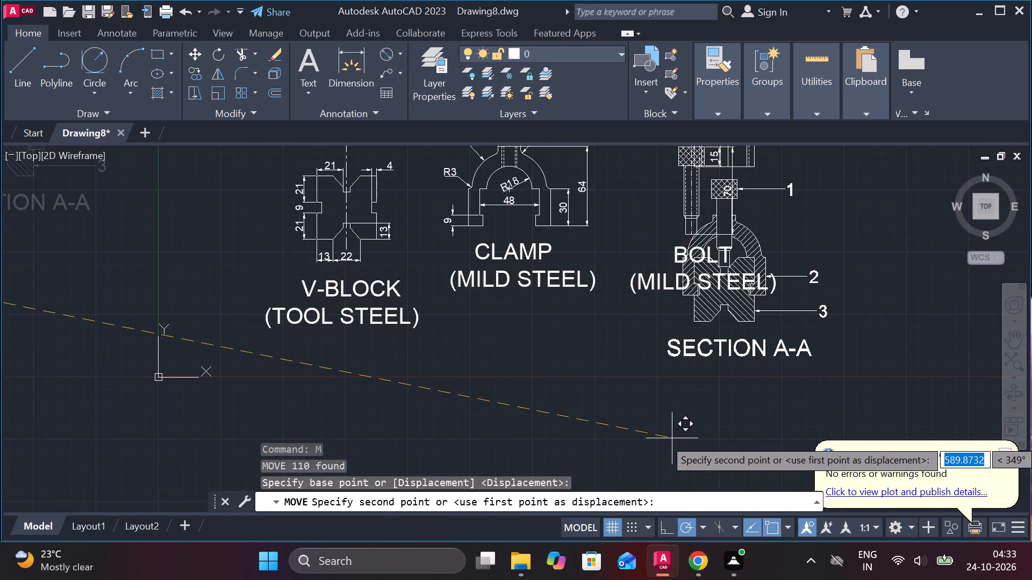
scroll(600, 457, "down", 1)
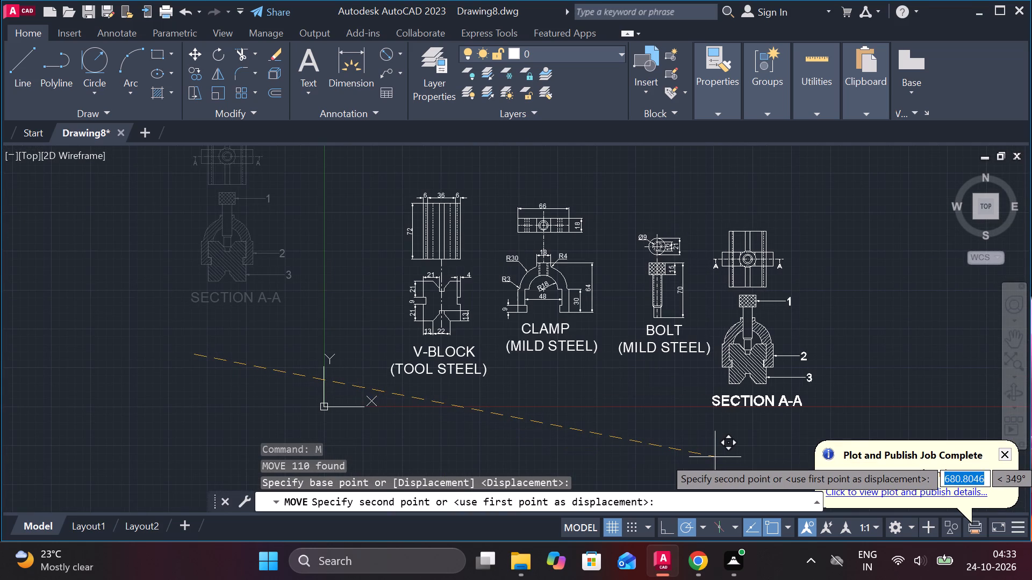
left_click(738, 426)
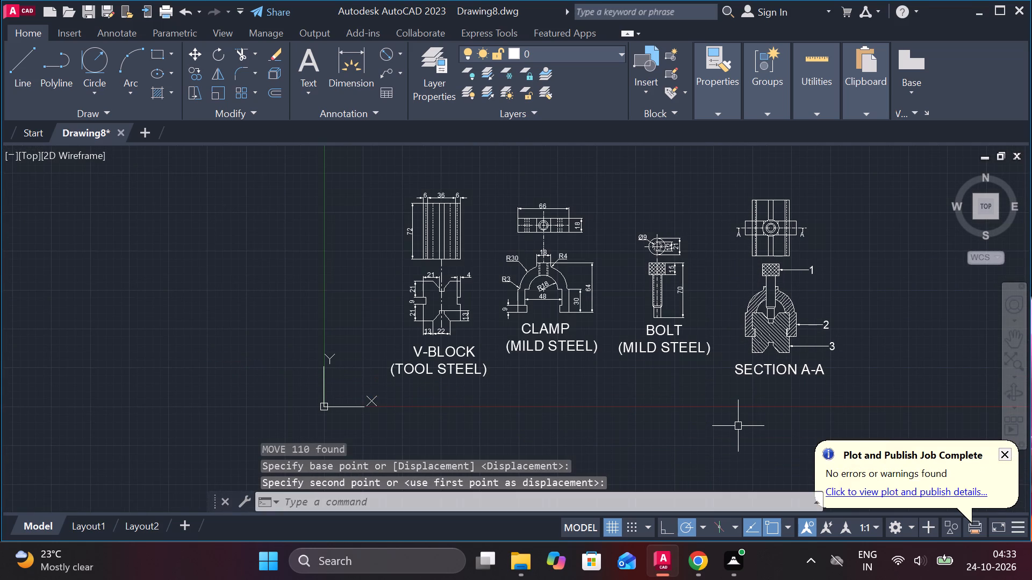
middle_click_drag(621, 412, 650, 458)
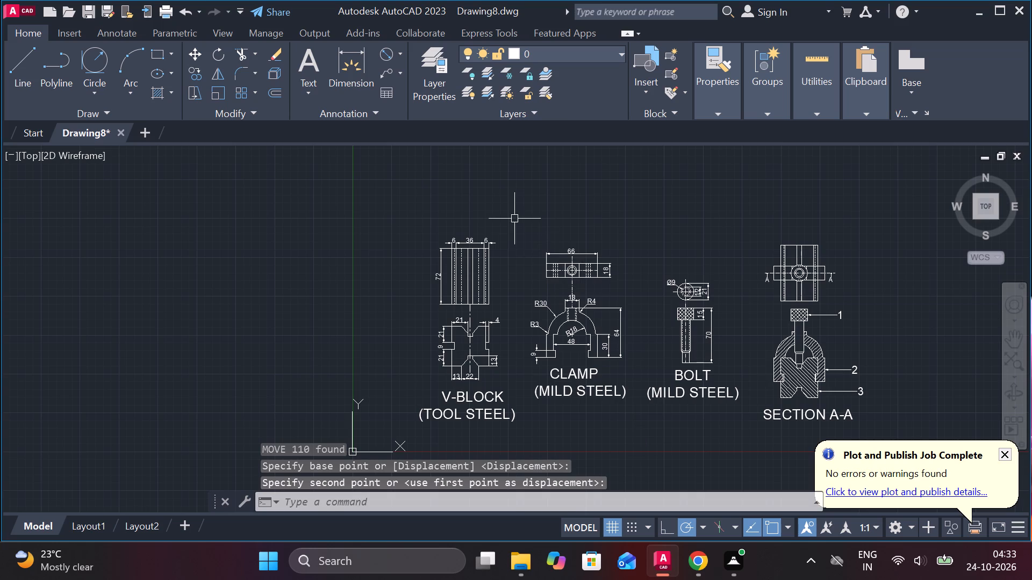
Move the clamp drawing, with its dimensions and caption, directly below the V-block drawing.
left_click(514, 219)
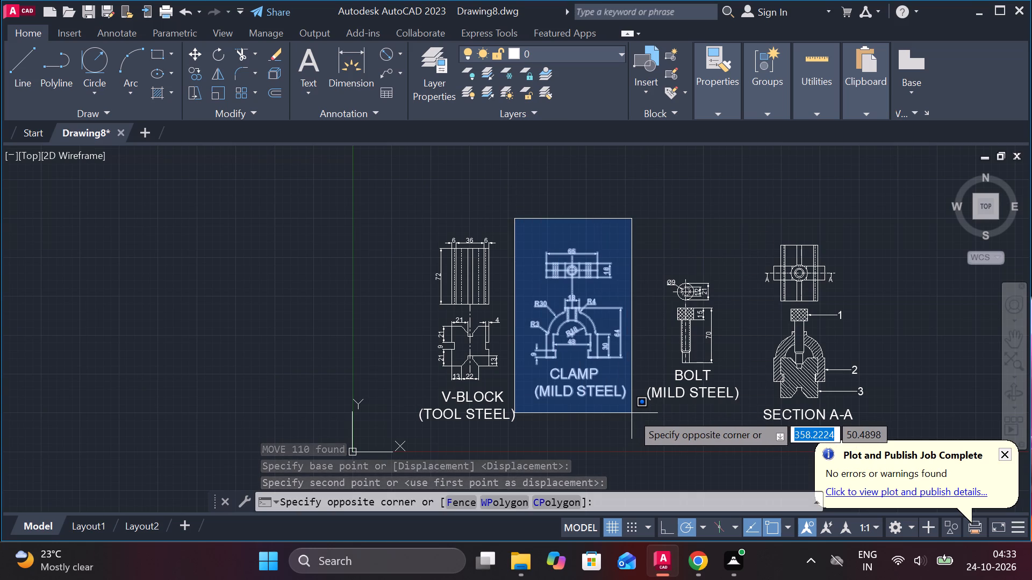
left_click(632, 413)
key("m")
key("Return")
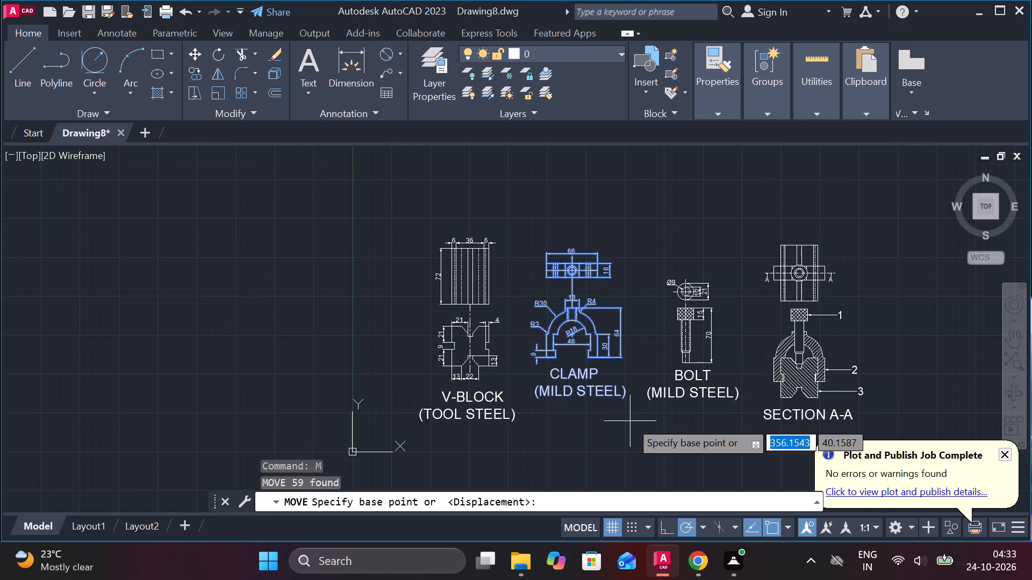
left_click(630, 421)
middle_click_drag(630, 421, 634, 307)
middle_click_drag(550, 480, 549, 418)
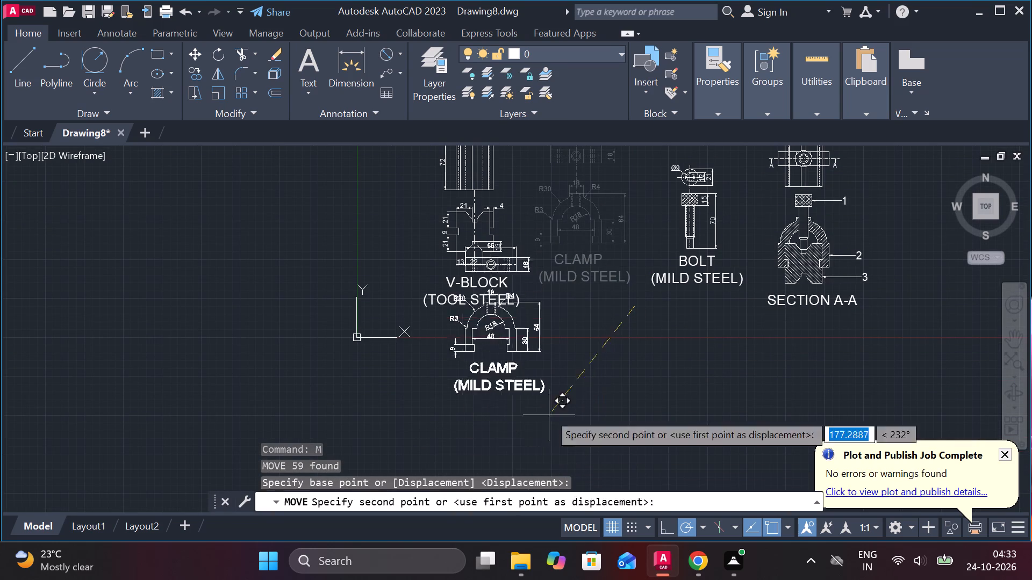
middle_click_drag(534, 499, 542, 434)
middle_click_drag(537, 459, 542, 402)
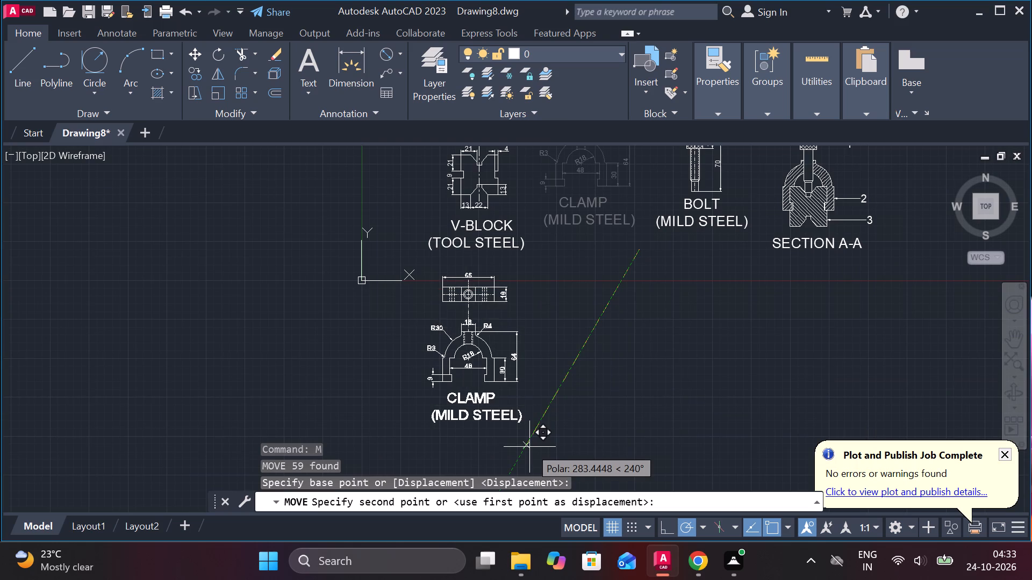
left_click(533, 437)
Move the bolt drawing, with its dimensions and caption, next to the V-block drawing on its right side.
middle_click_drag(658, 409, 610, 496)
left_click(577, 192)
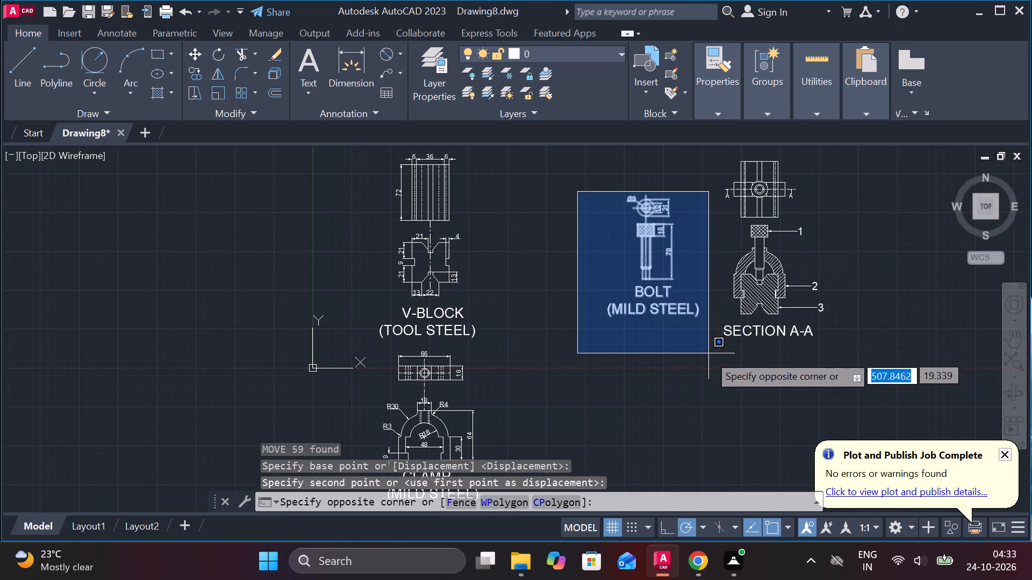
left_click(708, 356)
key("m")
key("Return")
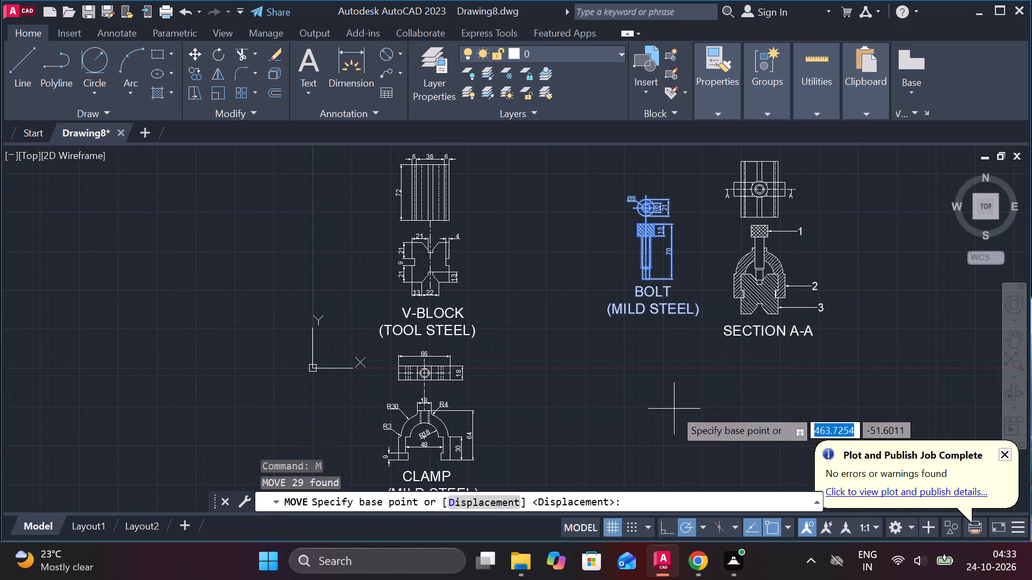
left_click(674, 409)
scroll(647, 406, "down", 2)
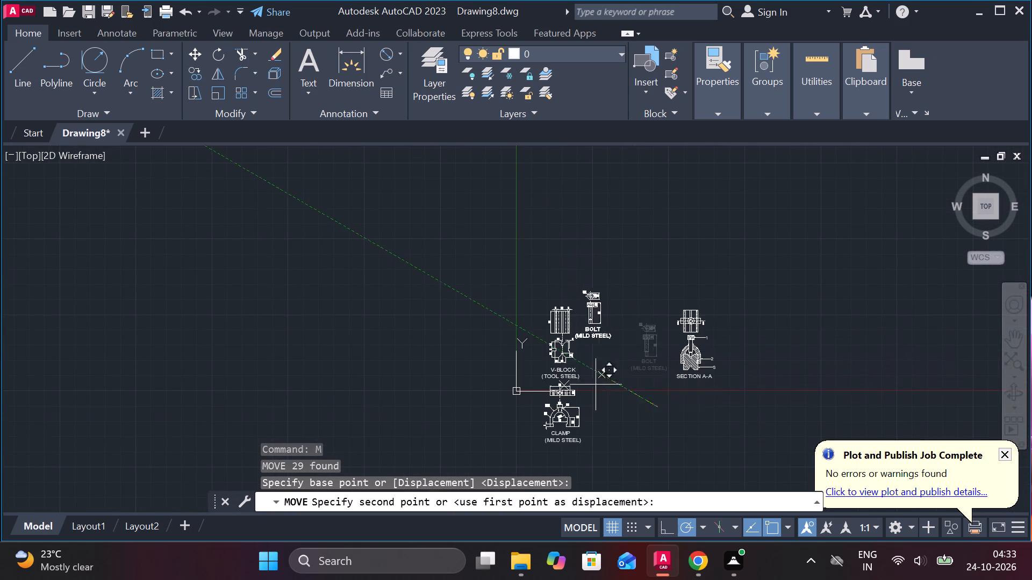
scroll(609, 385, "up", 2)
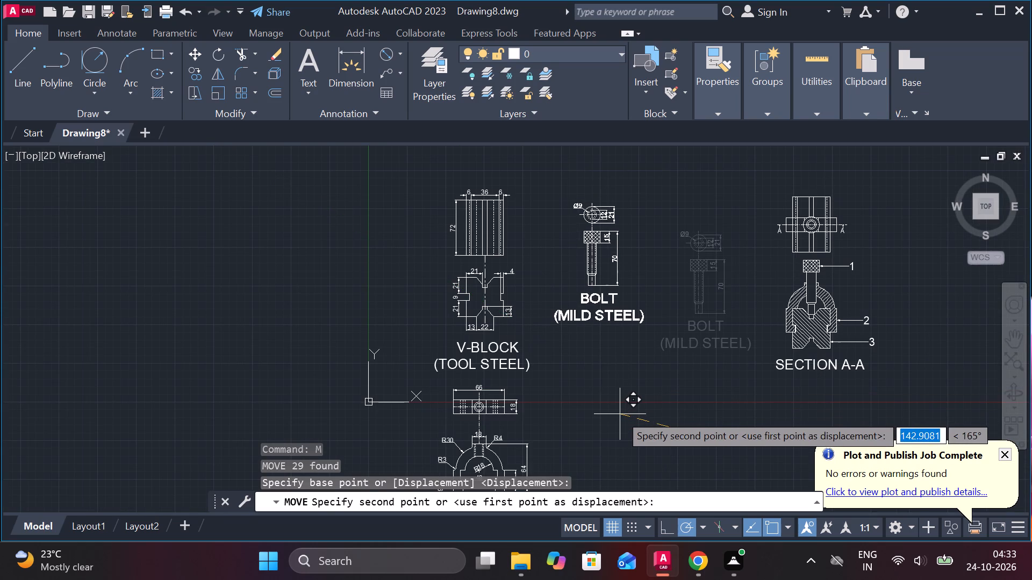
left_click(610, 411)
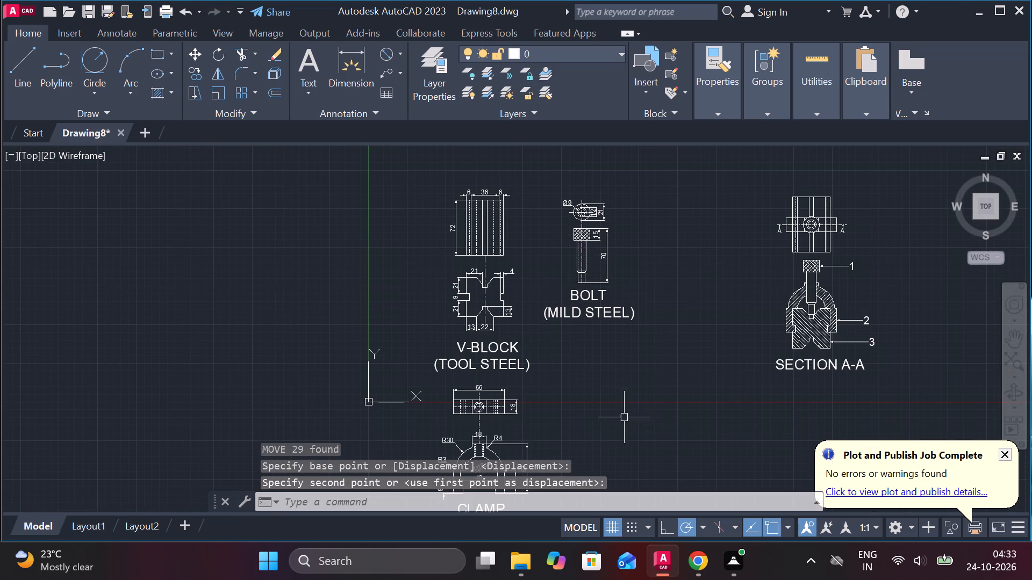
Move the assembly drawing with its SECTION A-A caption below the bolt drawing, beside the clamp drawing.
middle_click_drag(684, 417, 645, 382)
left_click(712, 154)
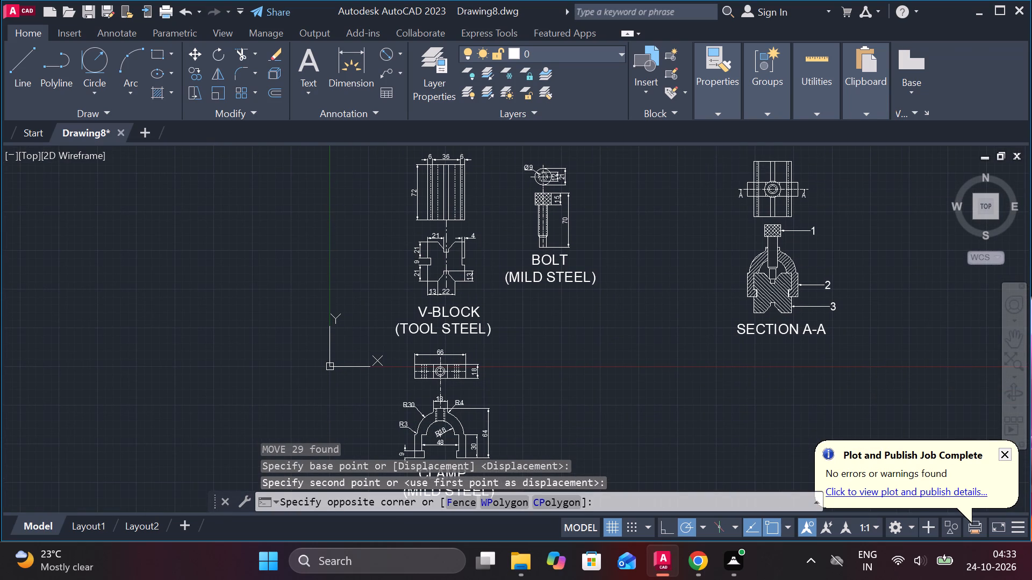
left_click(881, 373)
key("m")
key("Return")
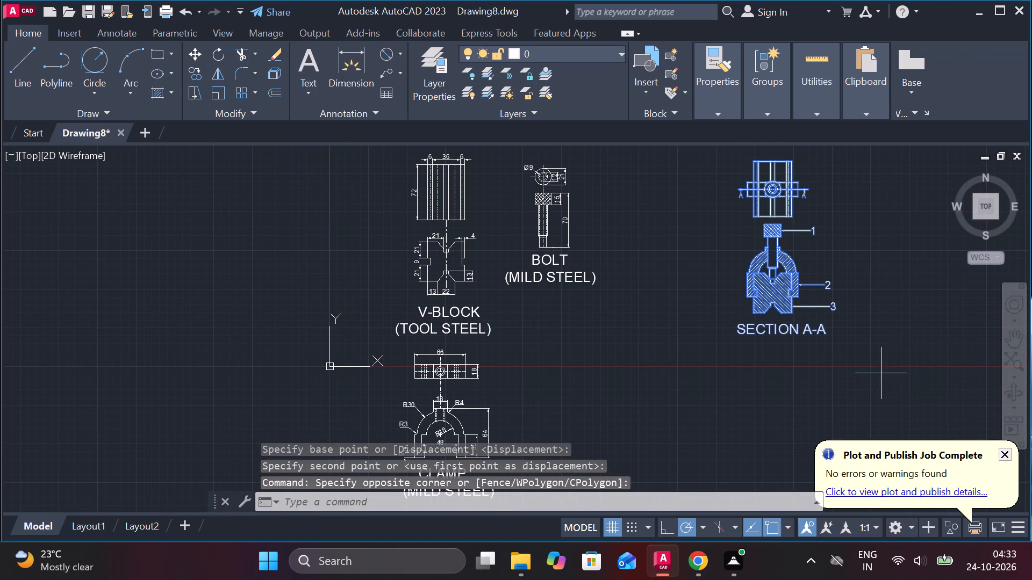
left_click(875, 349)
scroll(827, 381, "down", 2)
scroll(799, 424, "up", 2)
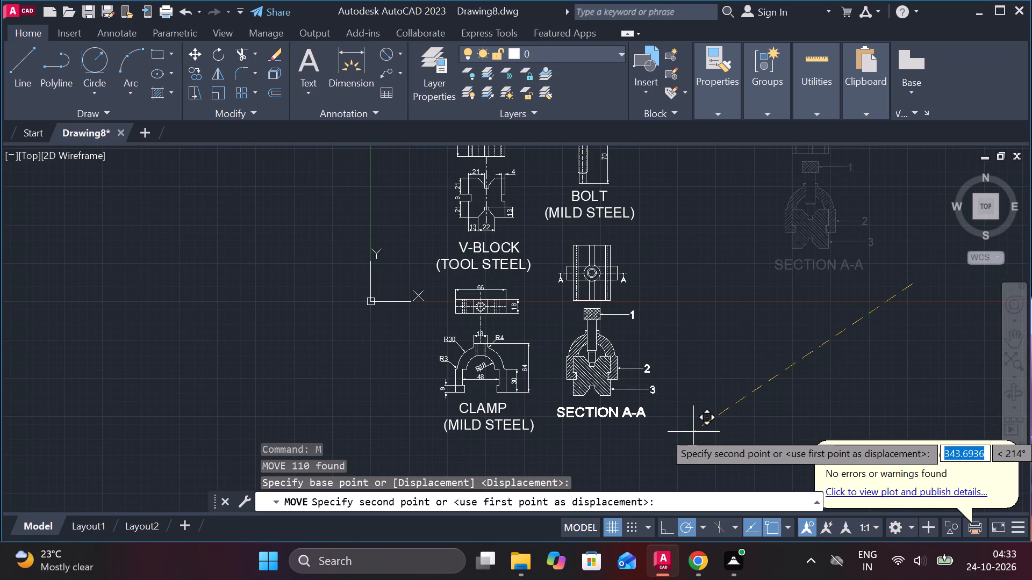
left_click(693, 432)
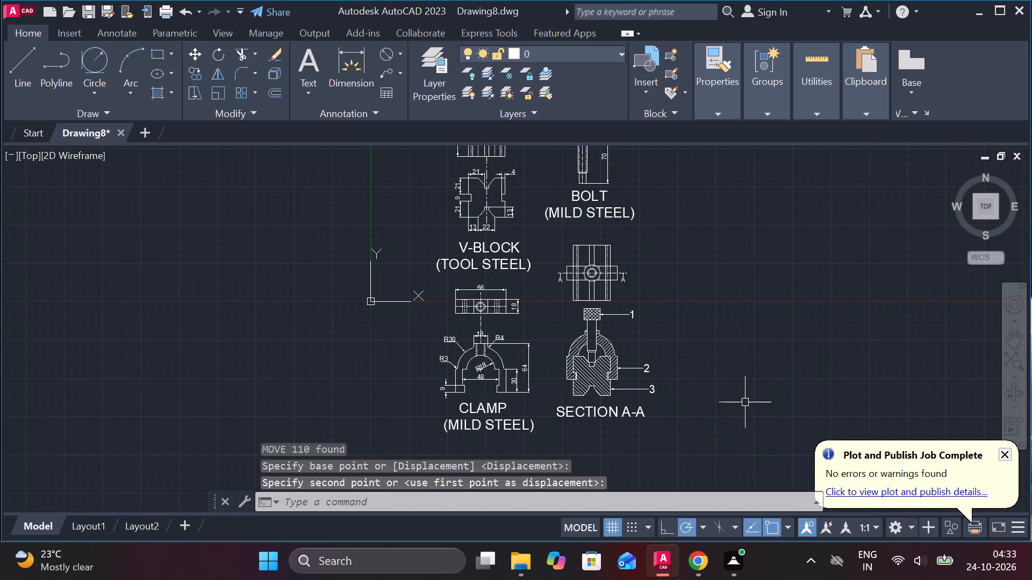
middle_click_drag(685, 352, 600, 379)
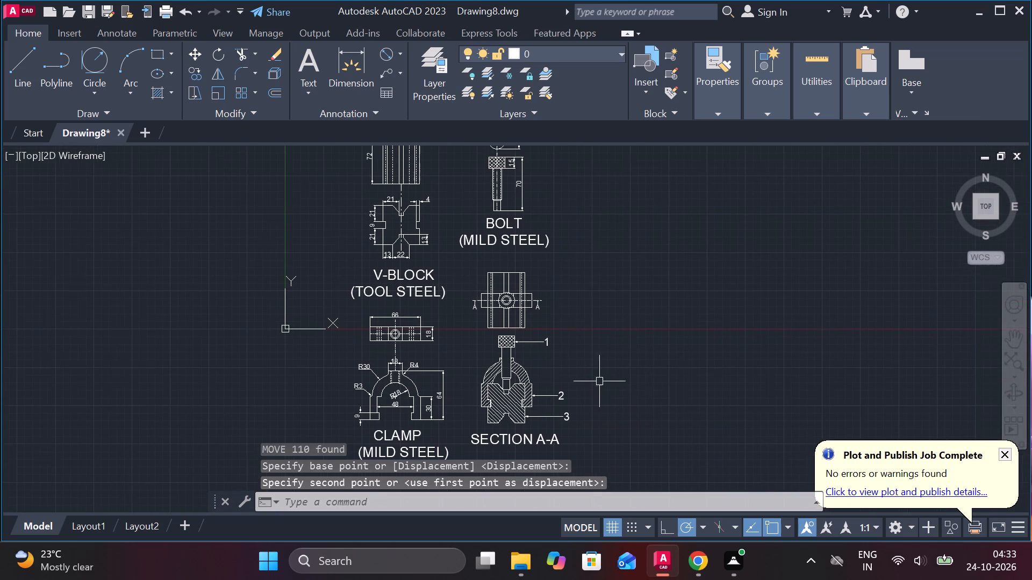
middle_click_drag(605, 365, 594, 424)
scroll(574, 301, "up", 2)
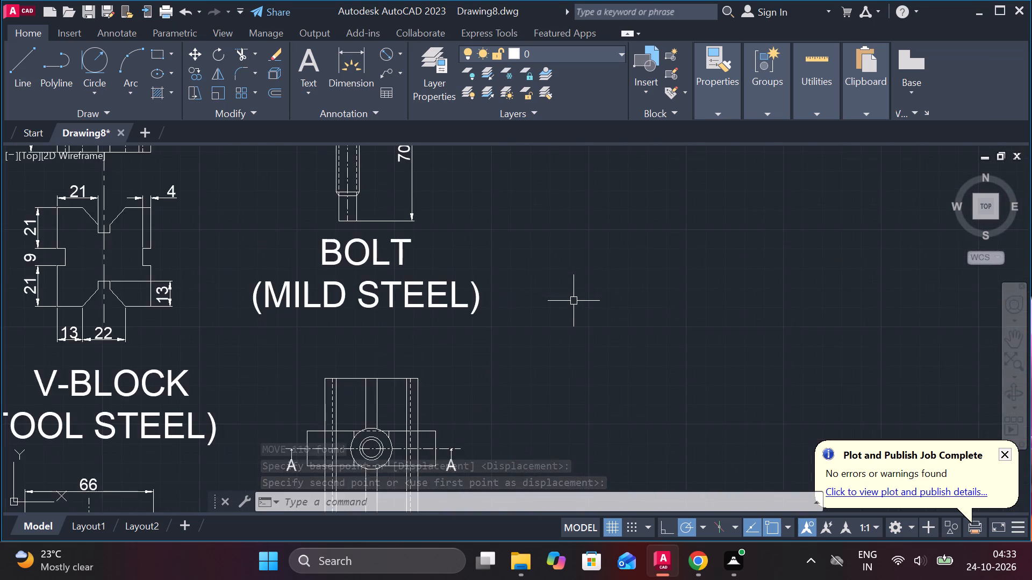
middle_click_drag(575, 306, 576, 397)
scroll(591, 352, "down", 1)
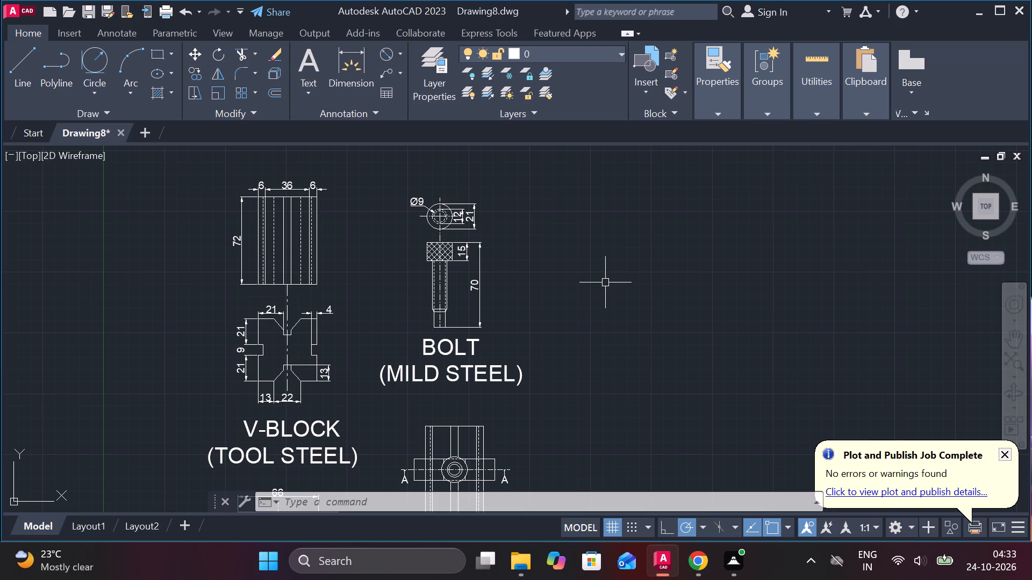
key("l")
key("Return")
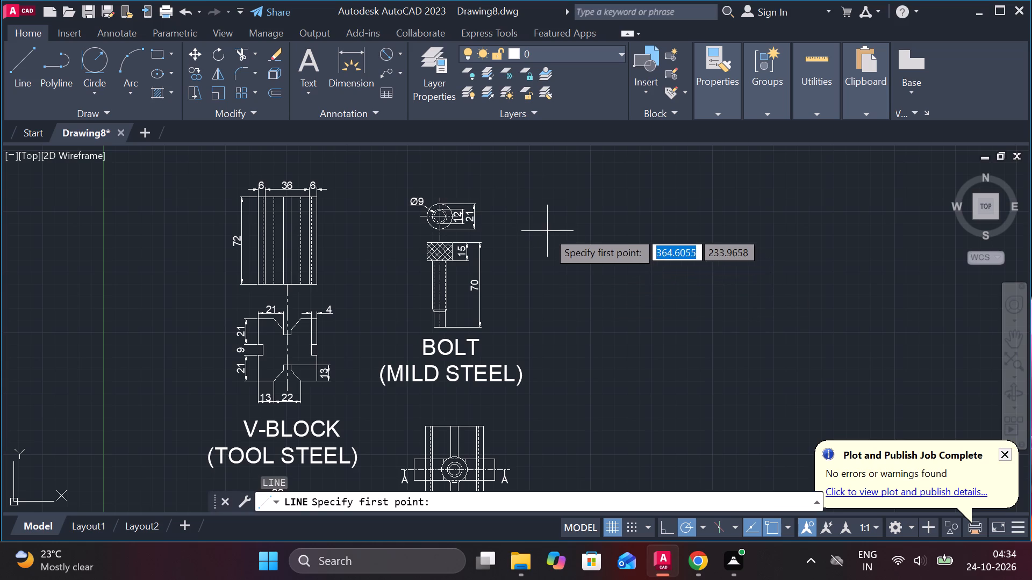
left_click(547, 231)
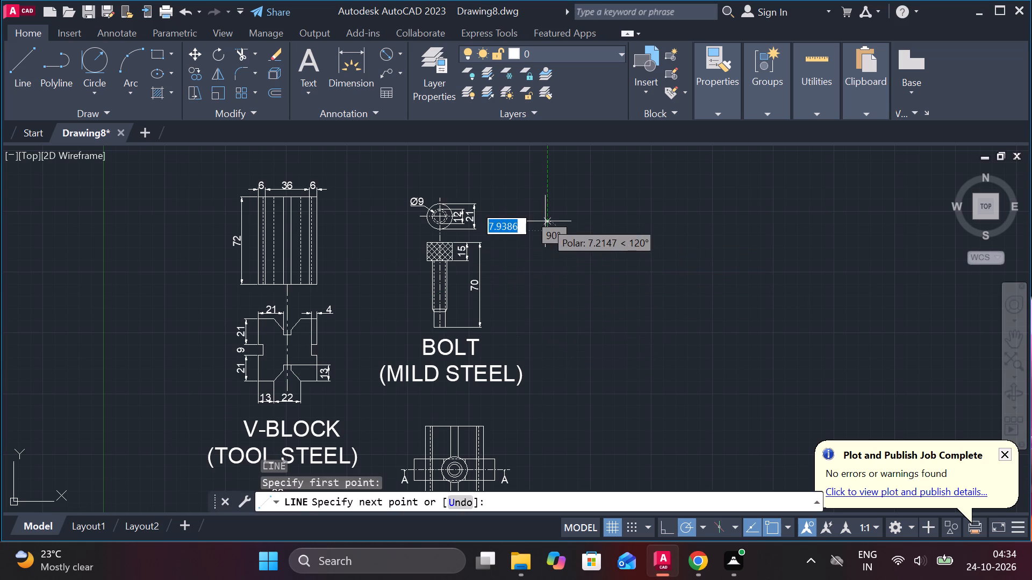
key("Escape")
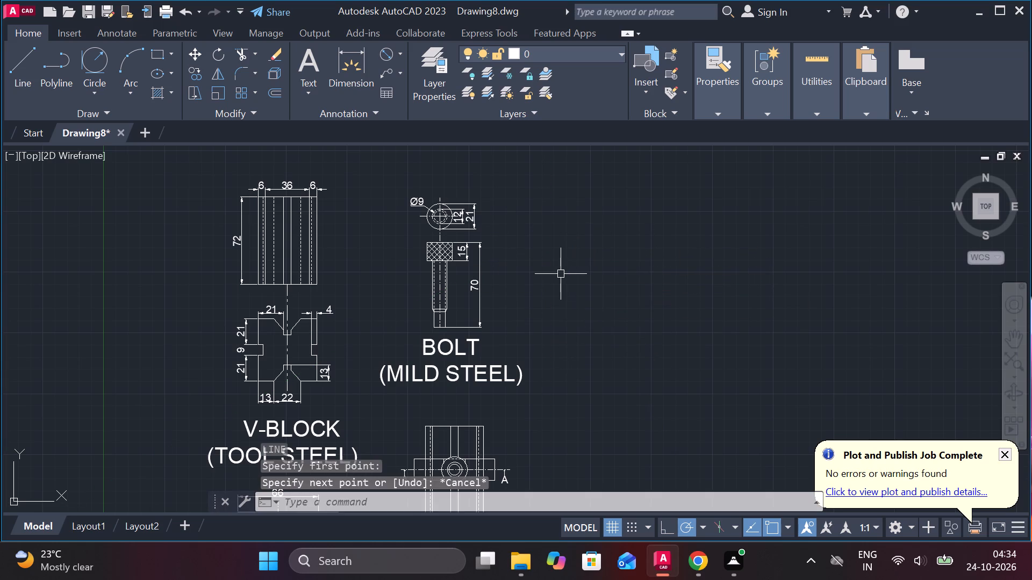
Add multiline text BOLT with text height 7 in the empty area to the right of the bolt drawing.
type("MT")
key("space")
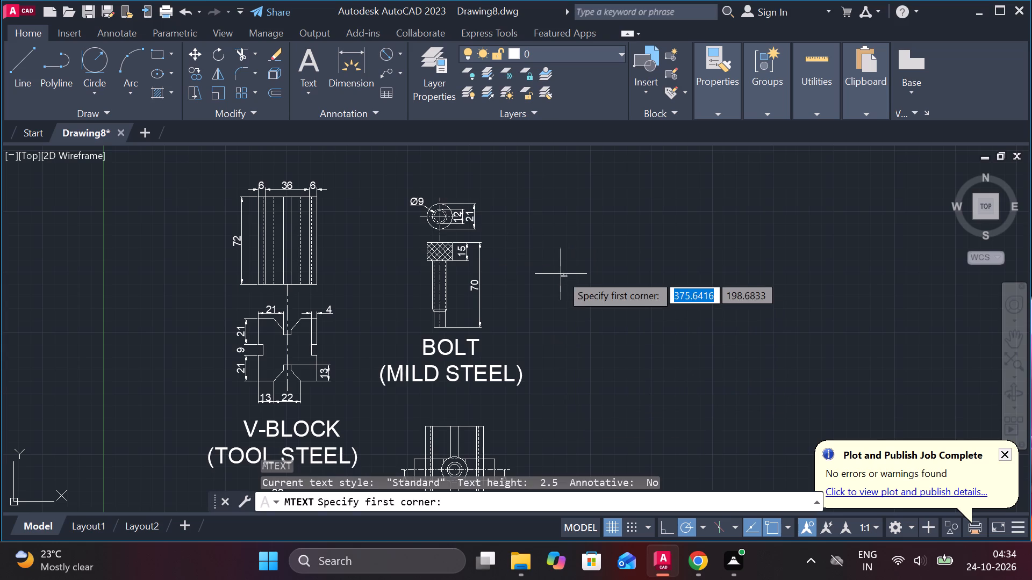
left_click(574, 235)
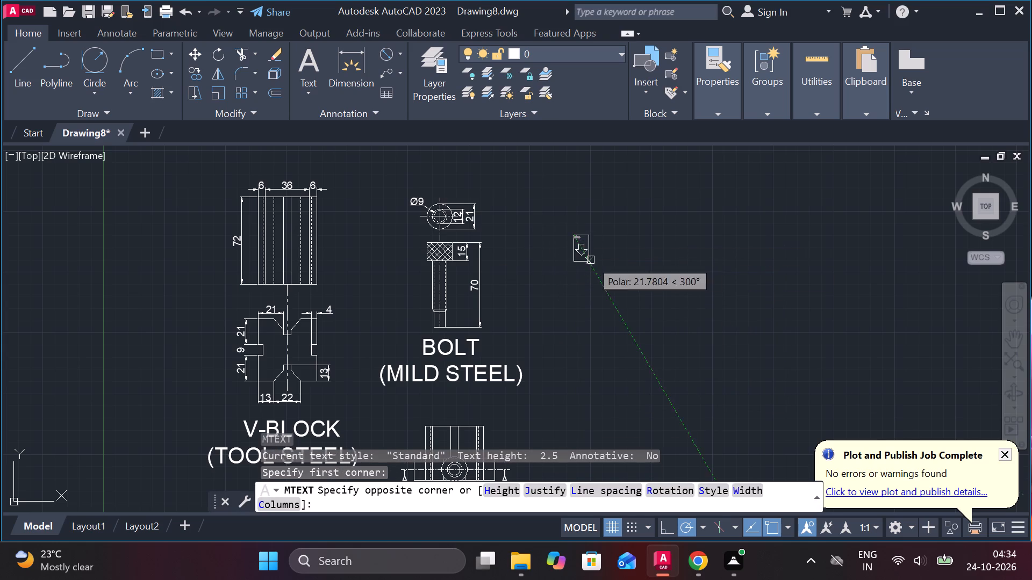
left_click(693, 254)
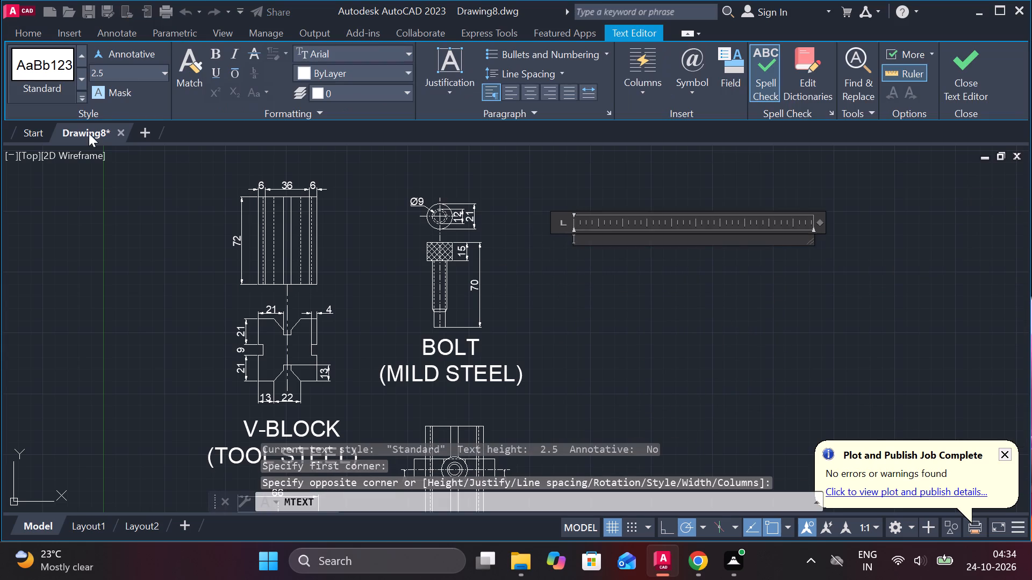
left_click(119, 78)
key("7")
key("Return")
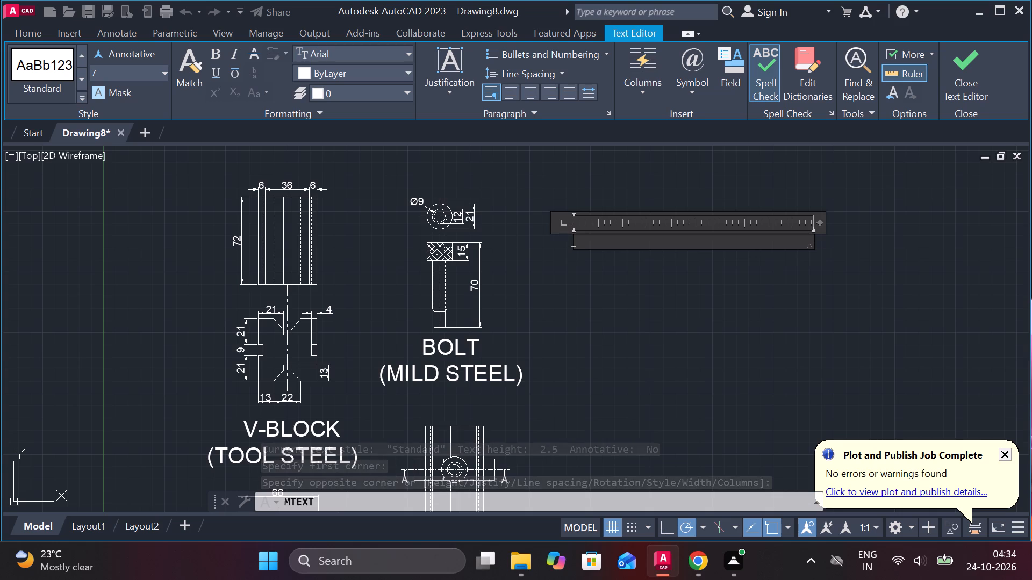
type("BOL")
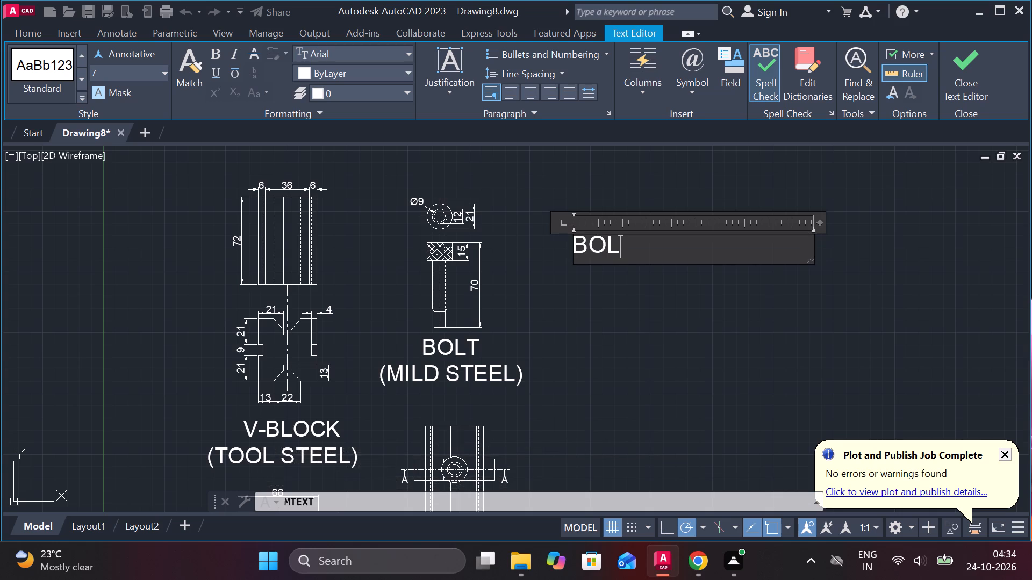
key("BackSpace")
key("BackSpace")
type("OLT")
left_click_drag(813, 247, 641, 265)
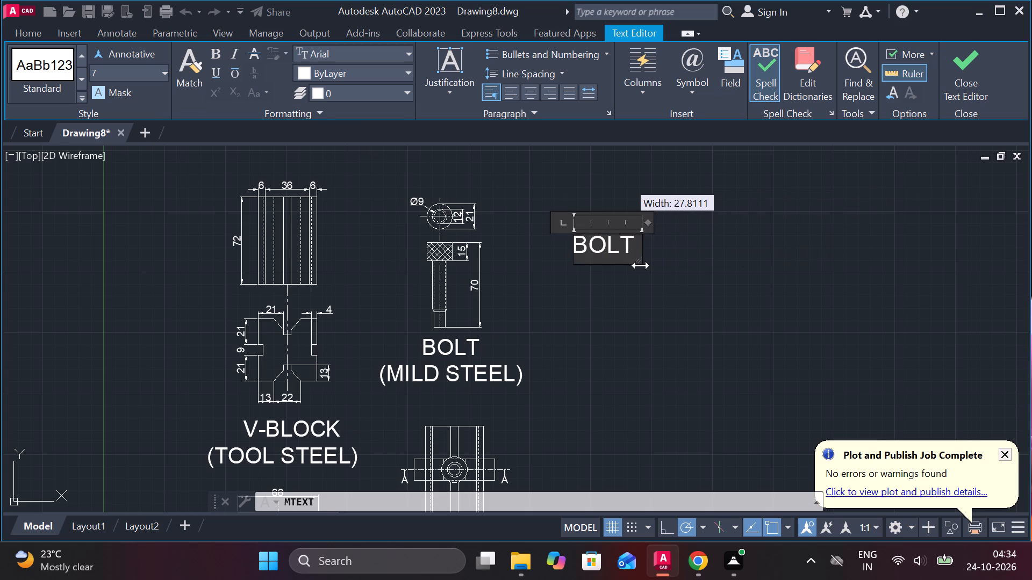
left_click_drag(641, 265, 634, 265)
left_click(957, 71)
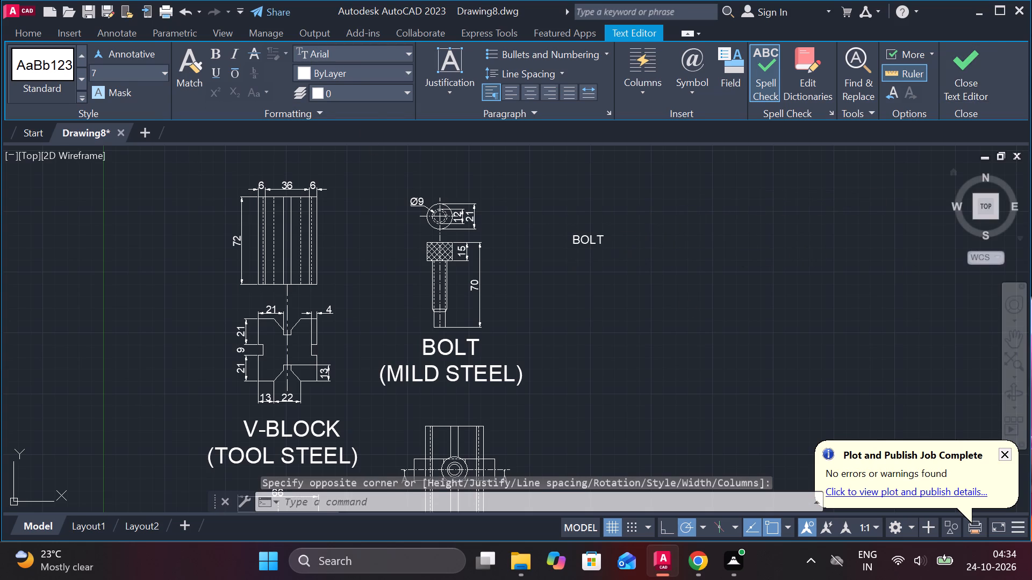
Set the text height of the new standalone BOLT text to 9.
scroll(663, 298, "down", 2)
scroll(620, 309, "up", 3)
middle_click_drag(620, 308, 628, 310)
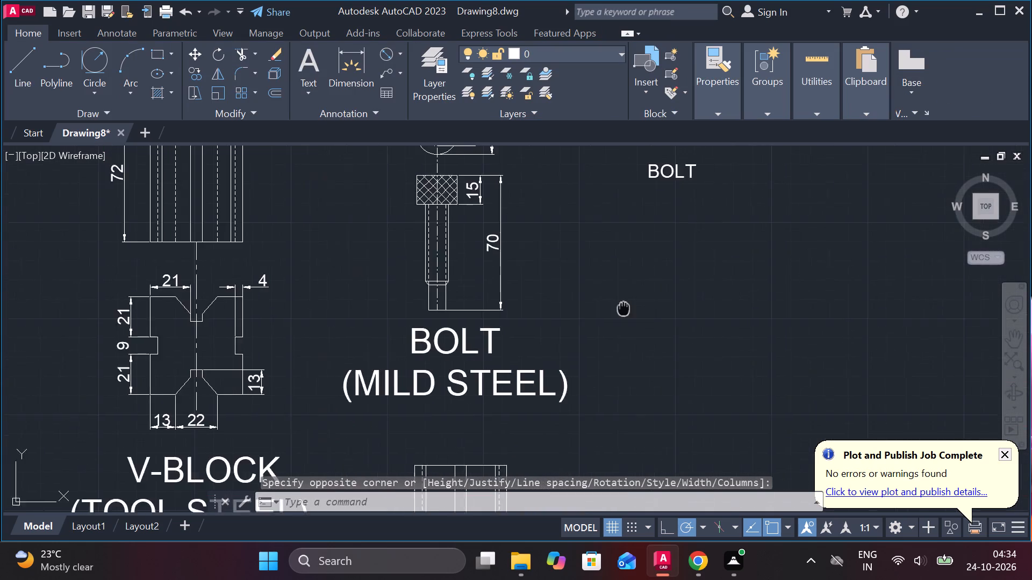
middle_click_drag(628, 310, 606, 397)
double_click(671, 258)
scroll(670, 257, "up", 2)
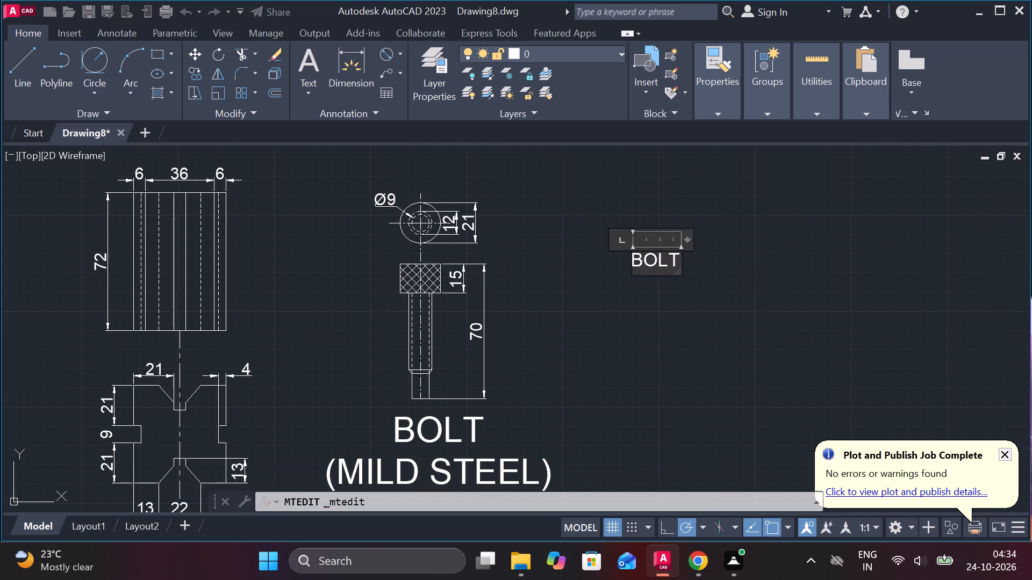
left_click_drag(679, 265, 567, 266)
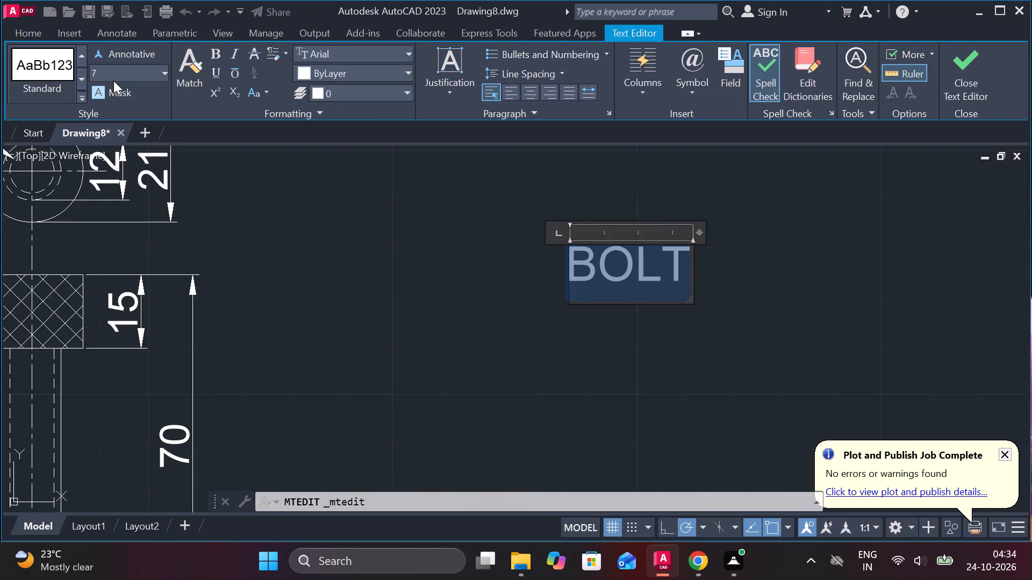
left_click(113, 81)
key("9")
key("Return")
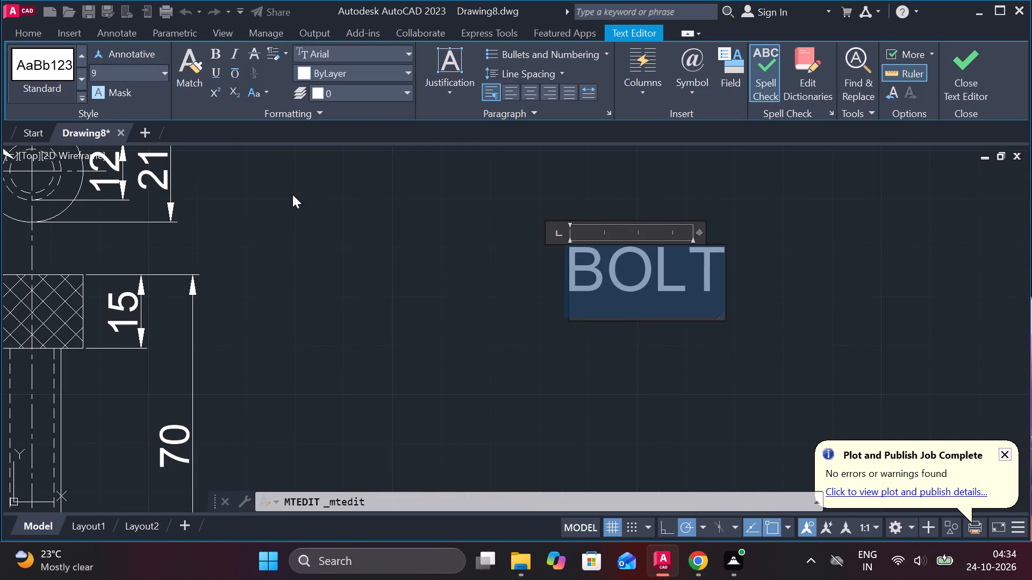
left_click(950, 75)
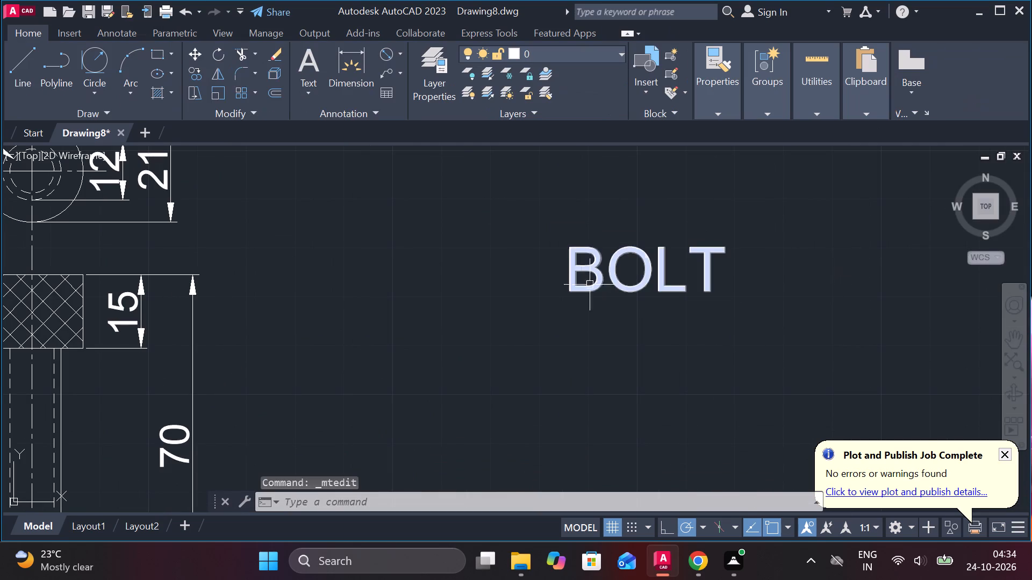
scroll(582, 281, "down", 1)
key("Escape")
Draw a horizontal line above the standalone BOLT text and a vertical line about 23 units long down from each end.
key("l")
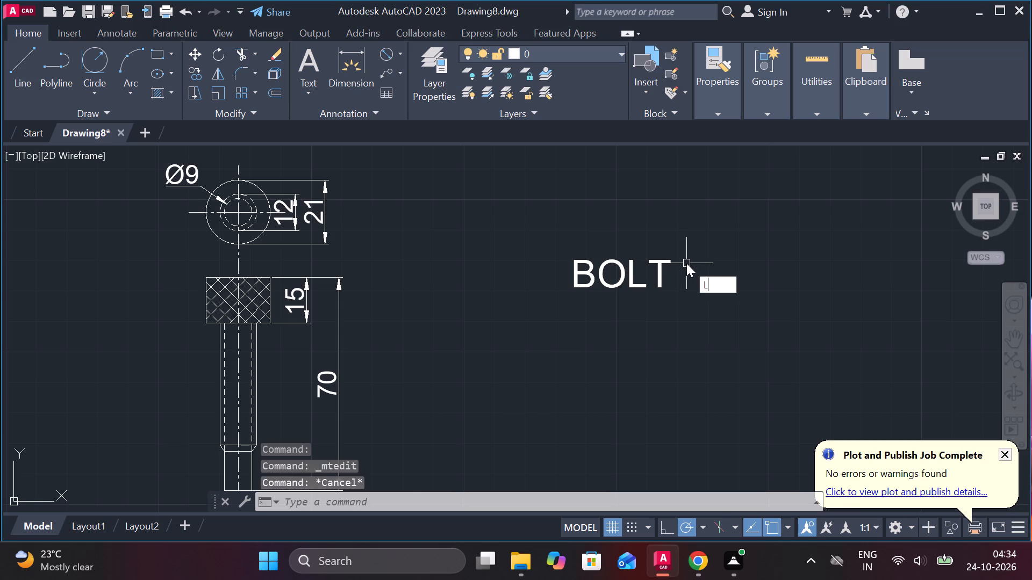
key("Return")
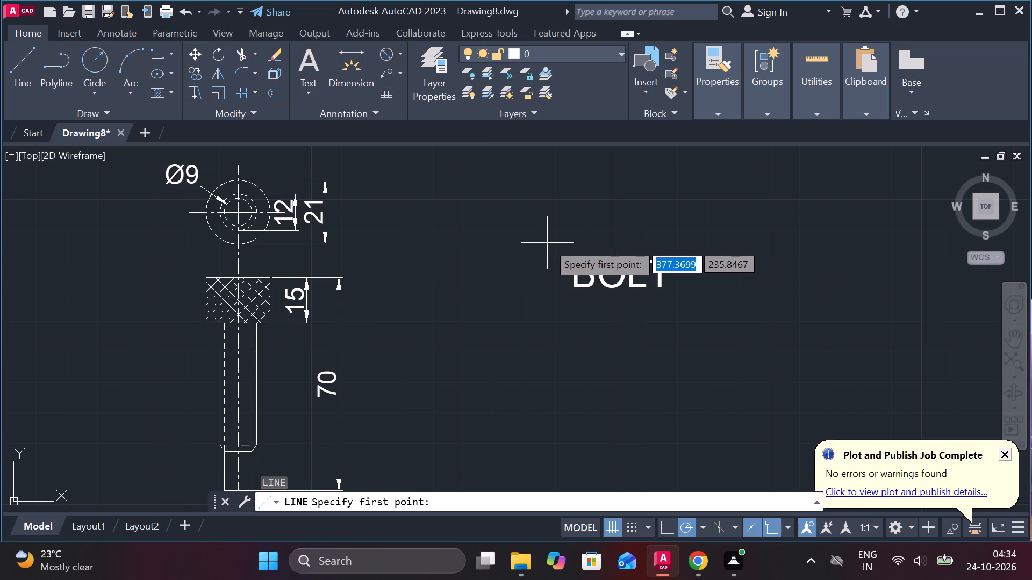
left_click(548, 250)
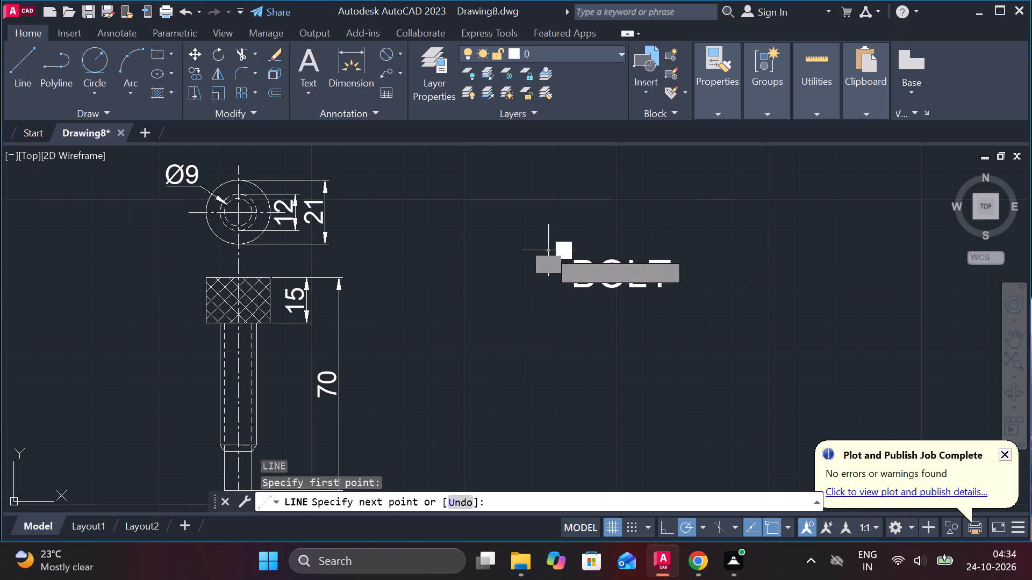
left_click(697, 247)
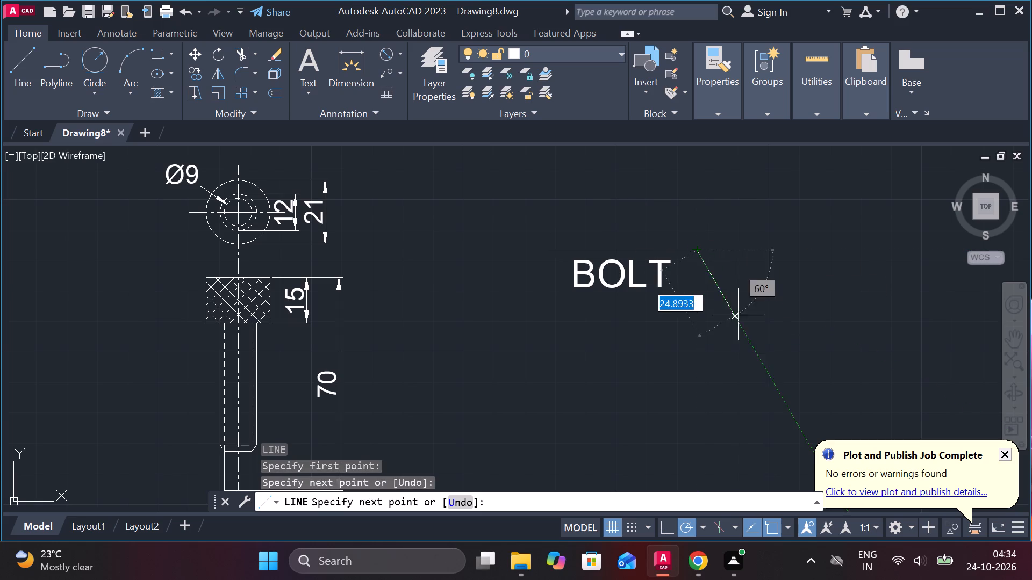
left_click(704, 321)
key("Escape")
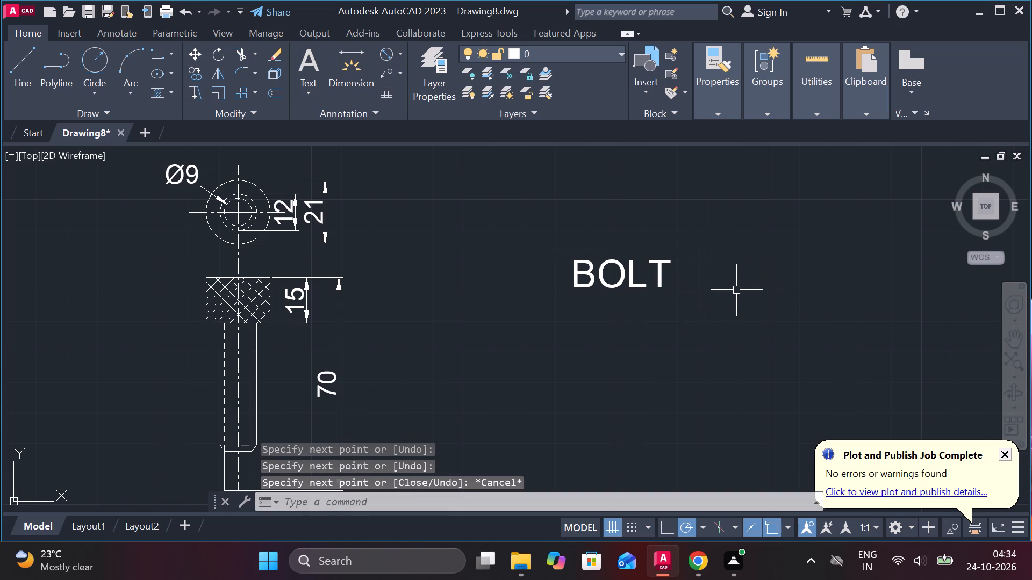
key("l")
key("Return")
left_click(550, 247)
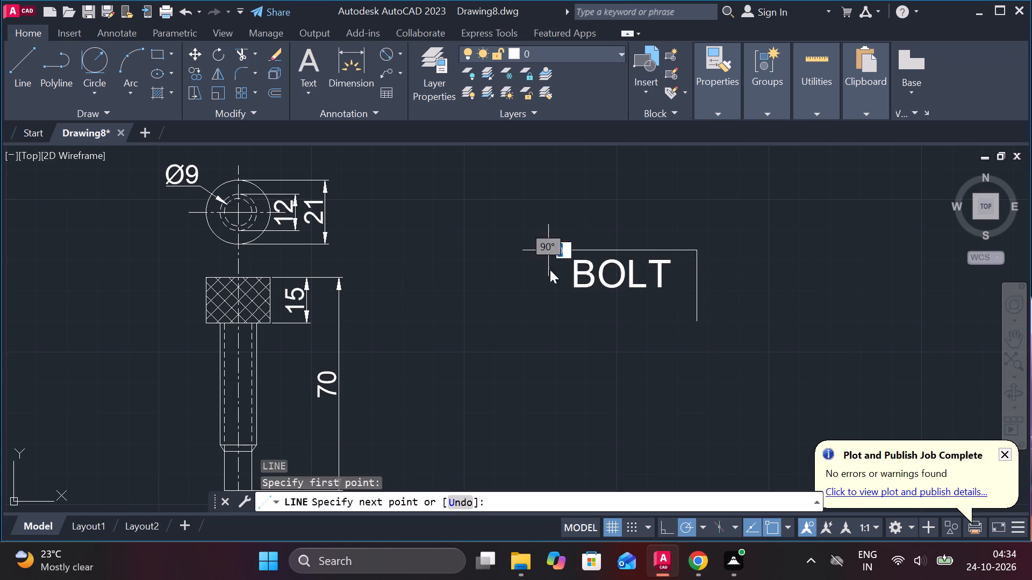
left_click(553, 317)
key("Escape")
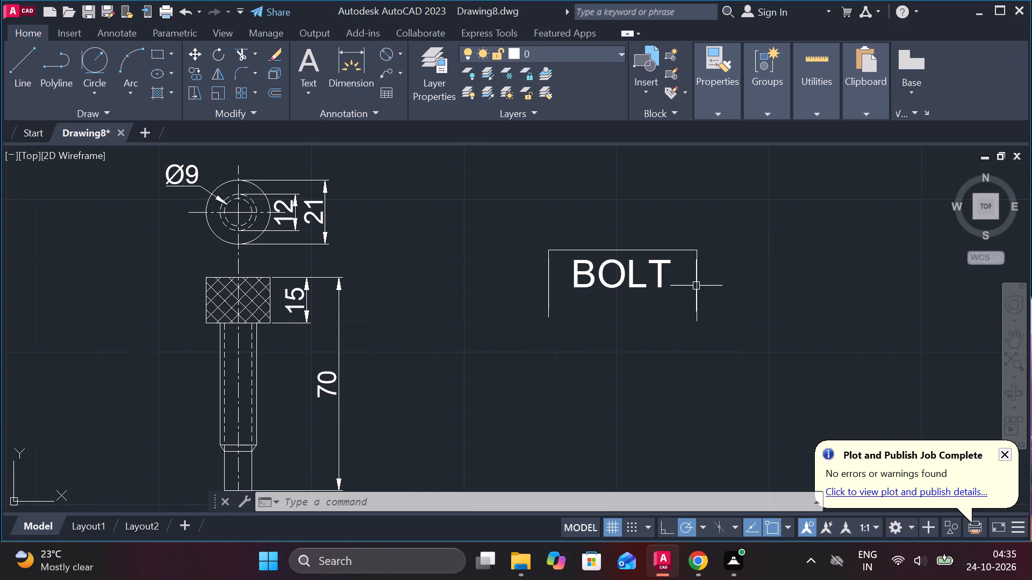
Copy the framed BOLT text in line with the original, one copy before it and two copies after it.
left_click(603, 285)
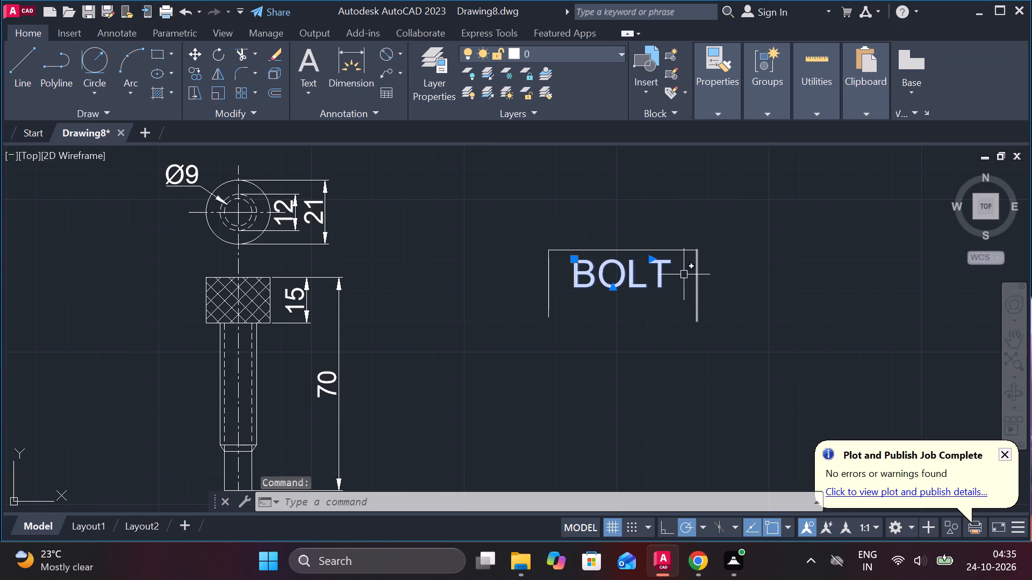
type("CO")
key("Return")
left_click(735, 280)
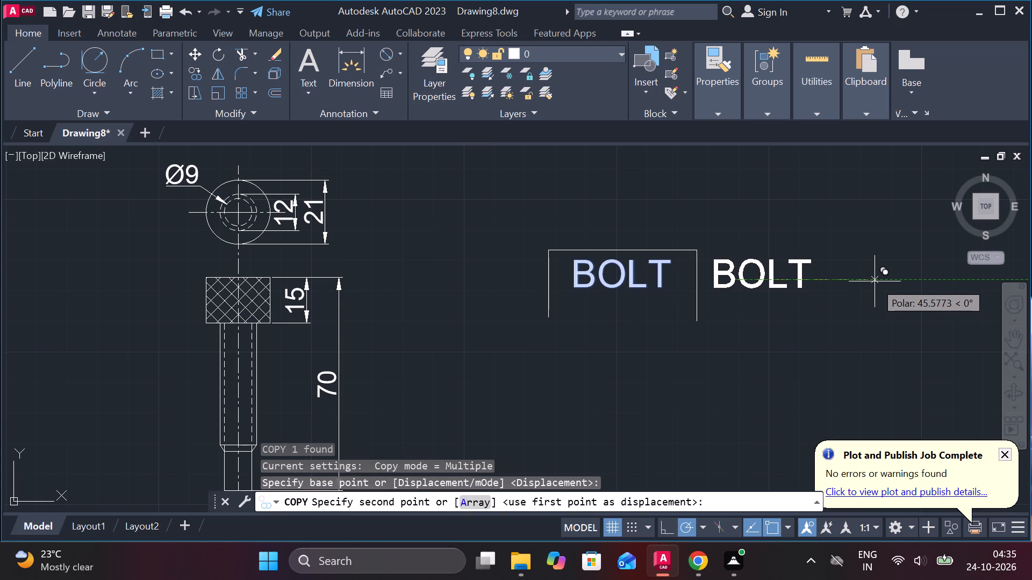
left_click(880, 281)
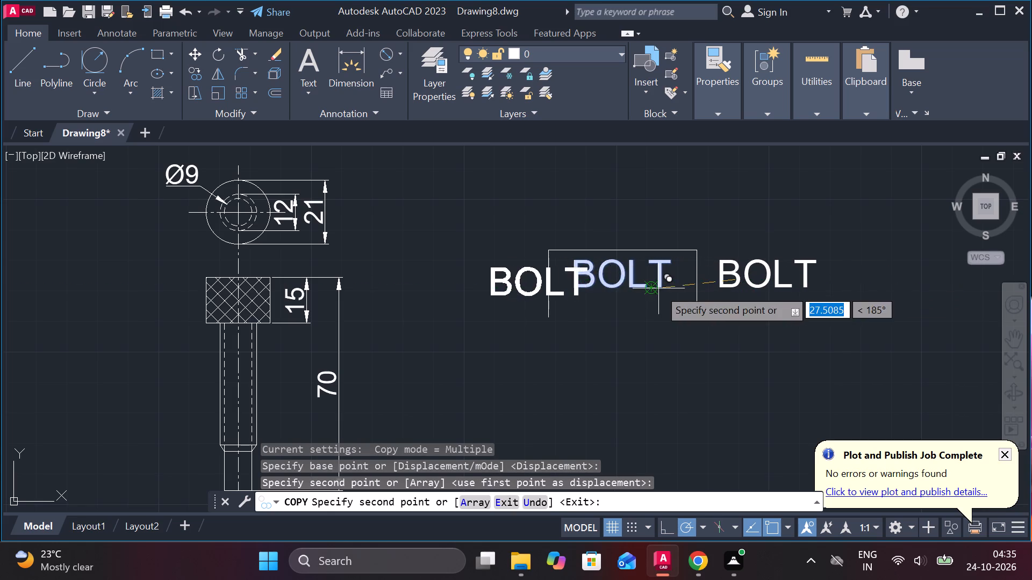
left_click(599, 281)
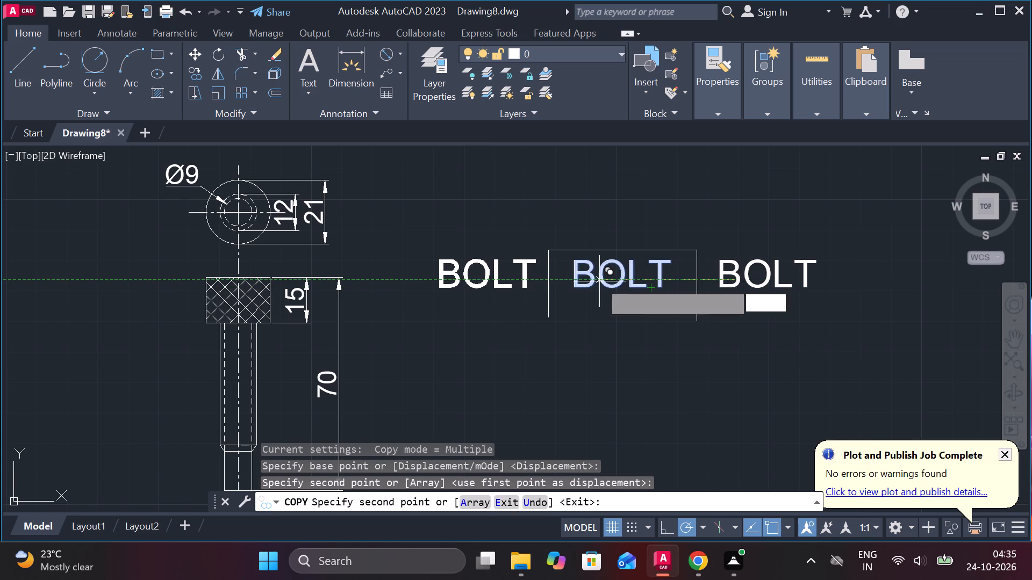
middle_click_drag(842, 291, 712, 311)
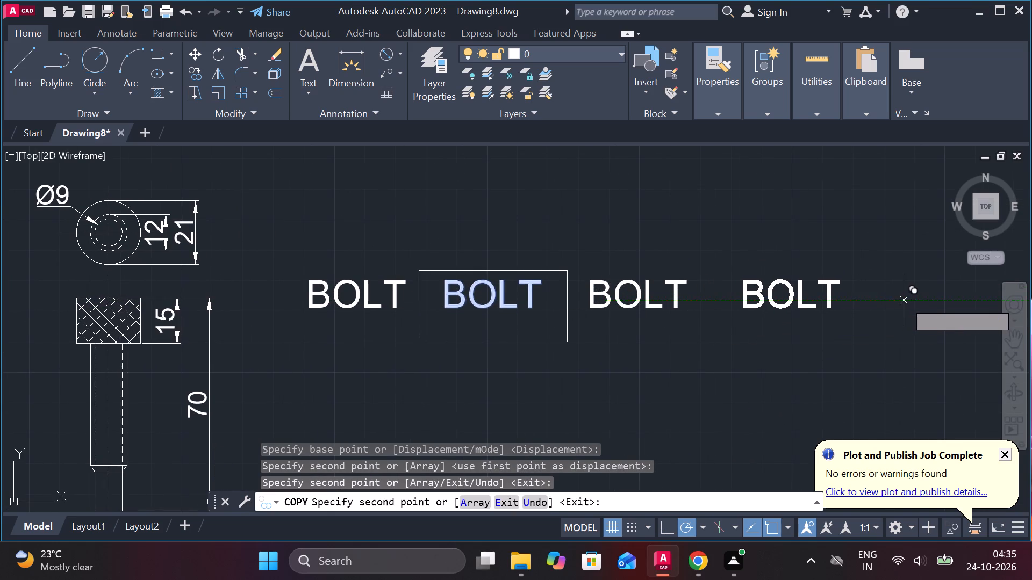
left_click(890, 299)
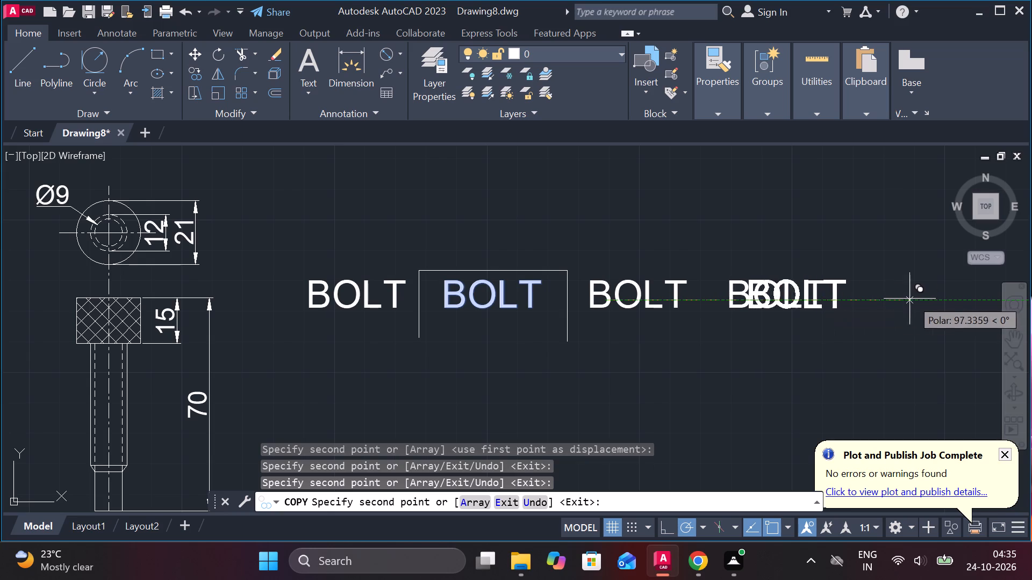
key("Escape")
Stretch both ends of the horizontal line above the texts so it spans all four BOLT entries.
left_click(456, 277)
key("Escape")
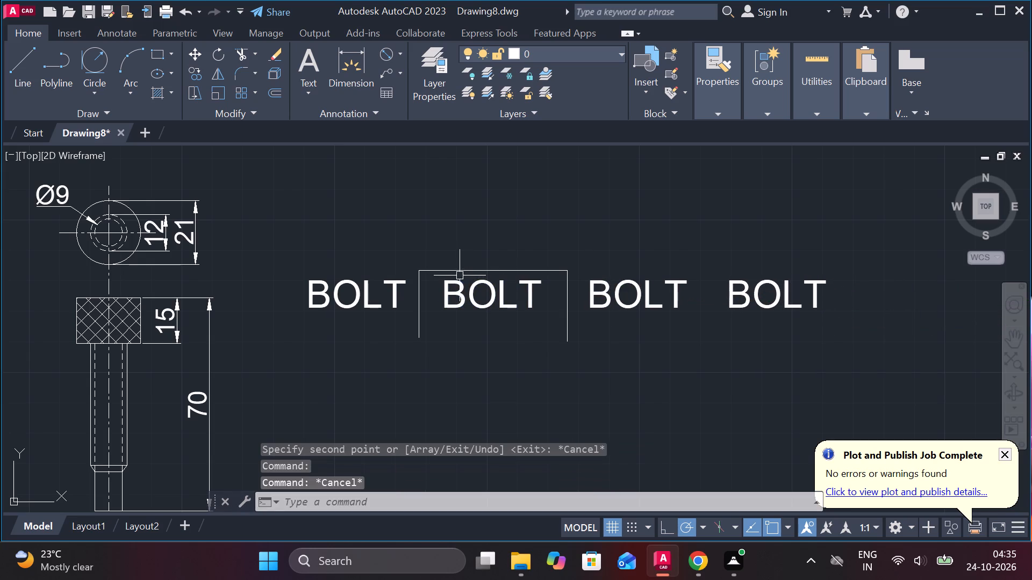
left_click(430, 265)
key("Escape")
left_click(435, 270)
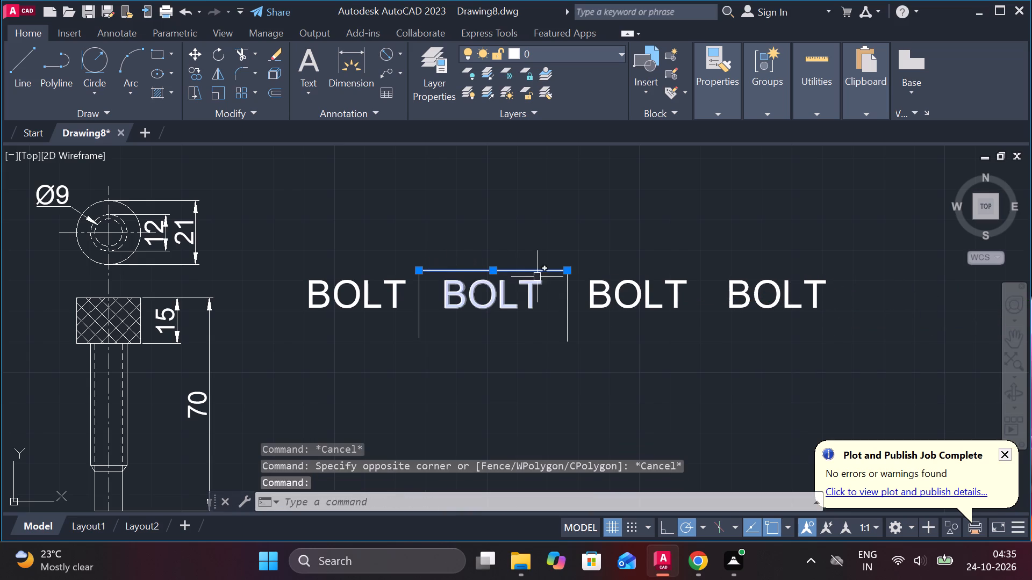
left_click(568, 269)
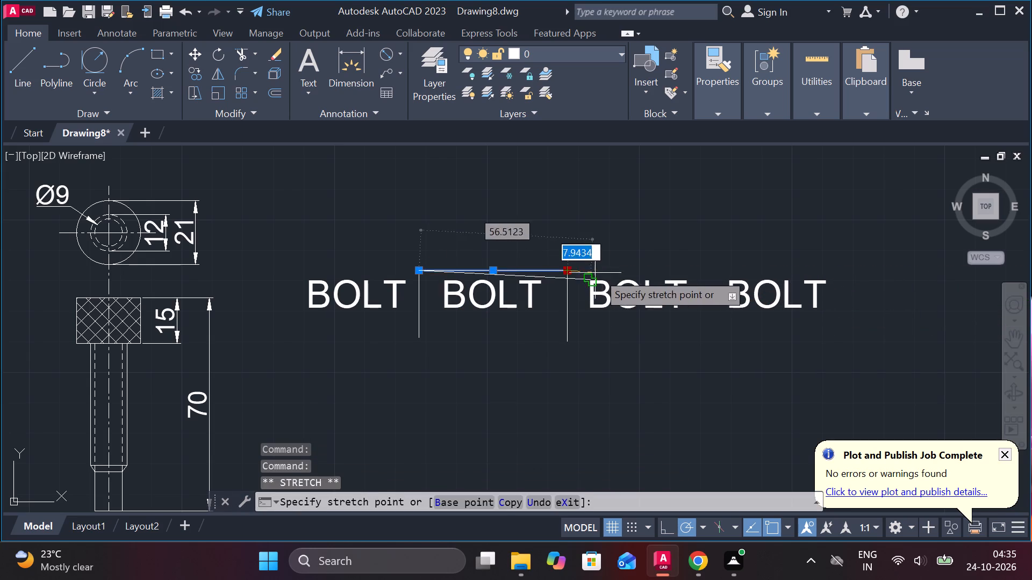
left_click(854, 264)
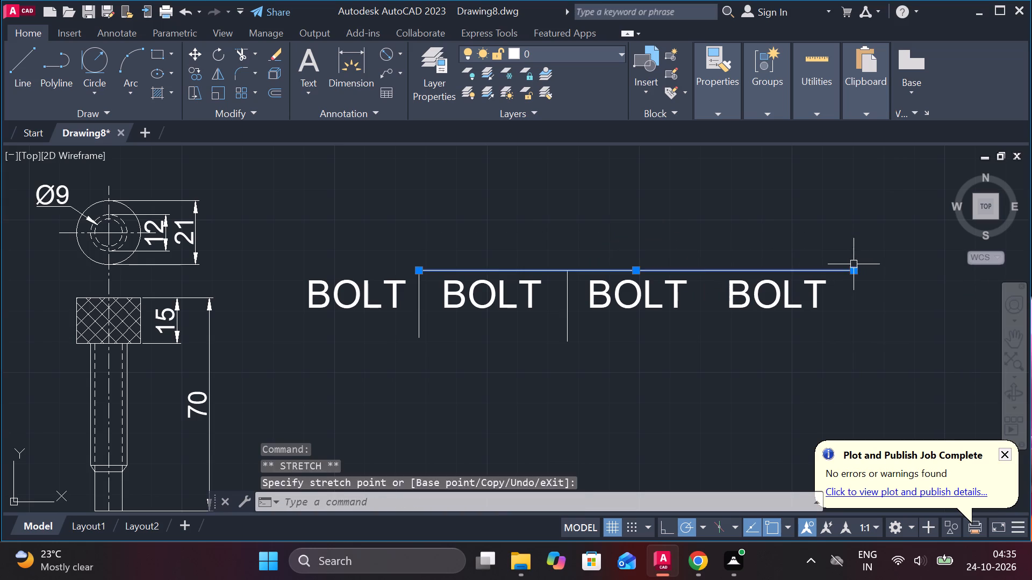
key("Escape")
left_click(443, 272)
left_click(417, 272)
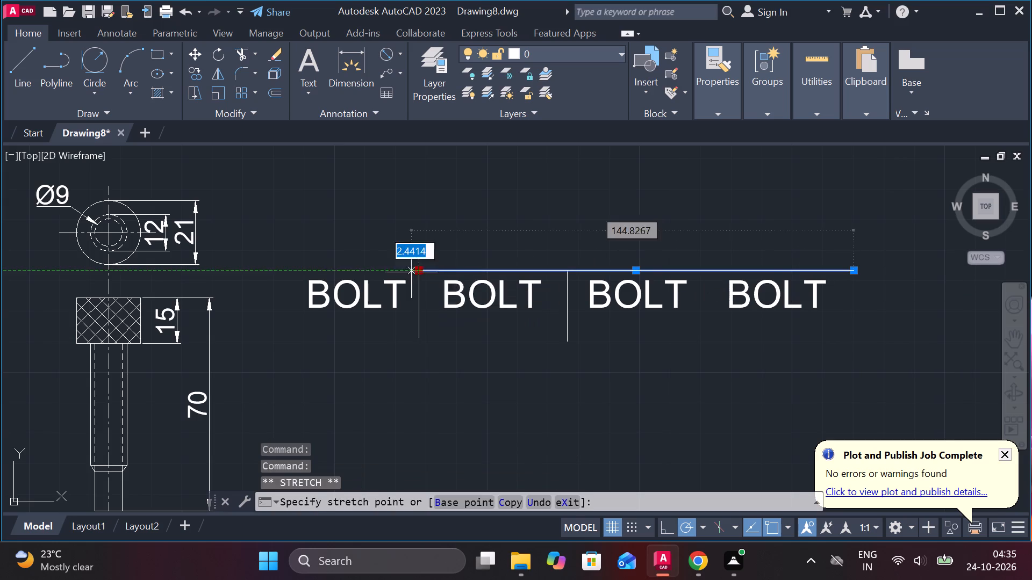
left_click(293, 272)
key("Escape")
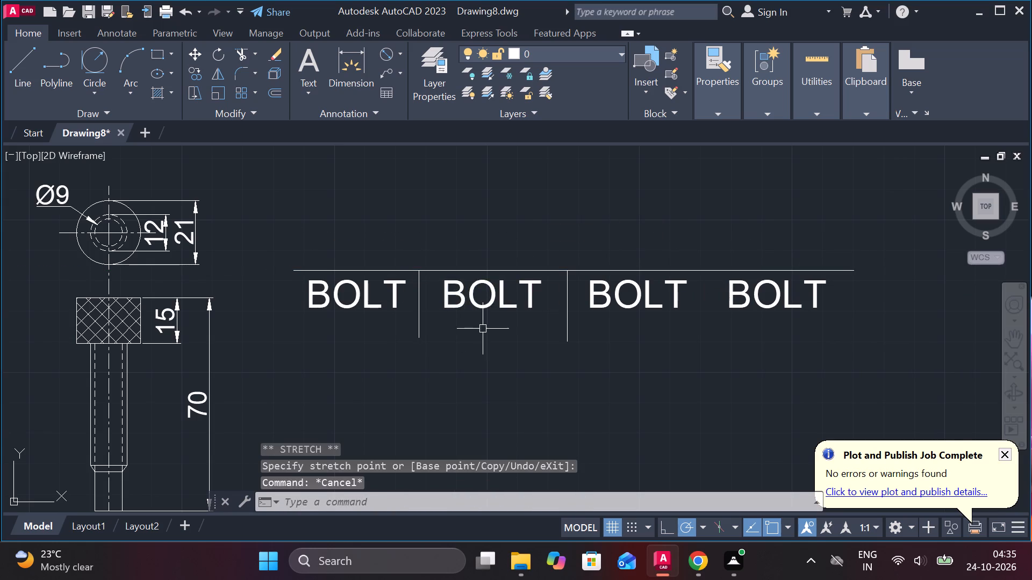
Replace the second BOLT text in the row with 1 and centre-justify it.
scroll(483, 329, "down", 1)
middle_click_drag(444, 338, 493, 345)
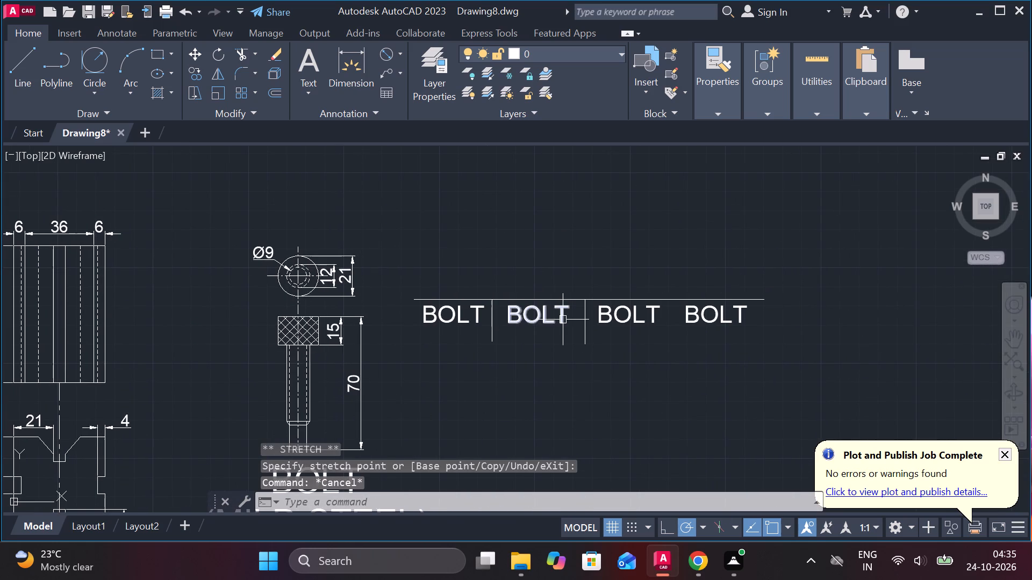
double_click(546, 313)
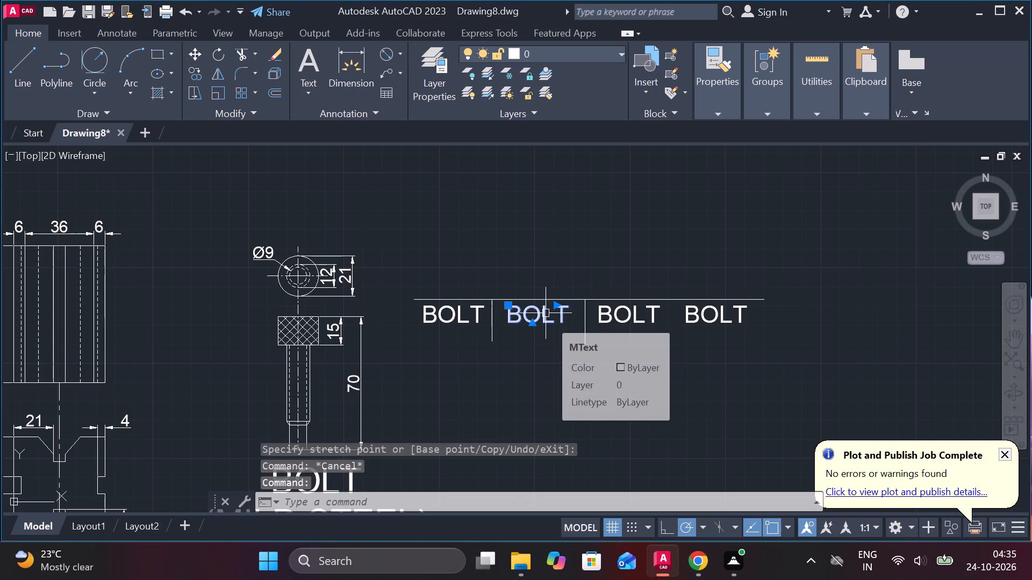
key("Right")
key("Right")
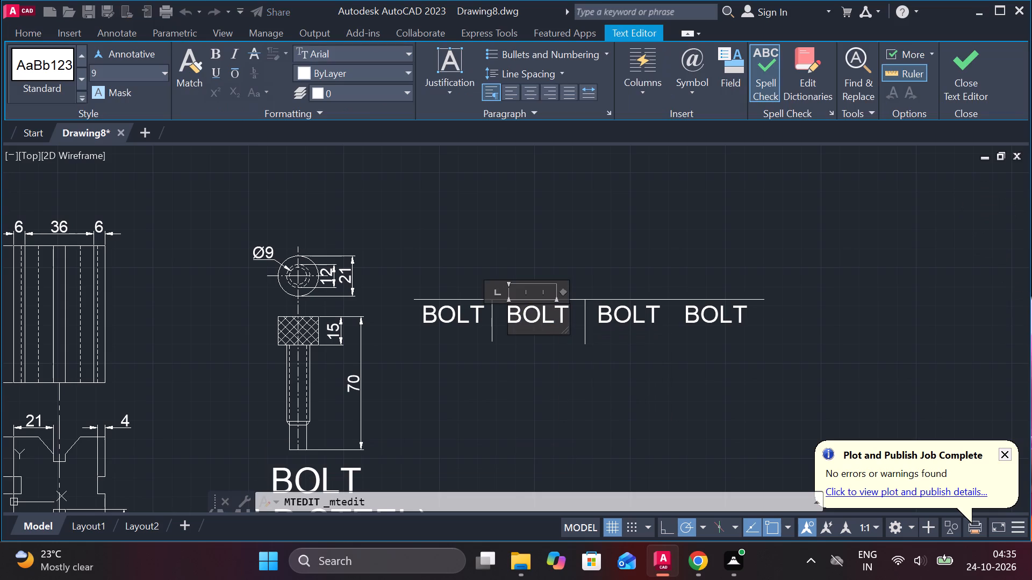
key("BackSpace")
key("BackSpace")
key("BackSpace")
key("BackSpace")
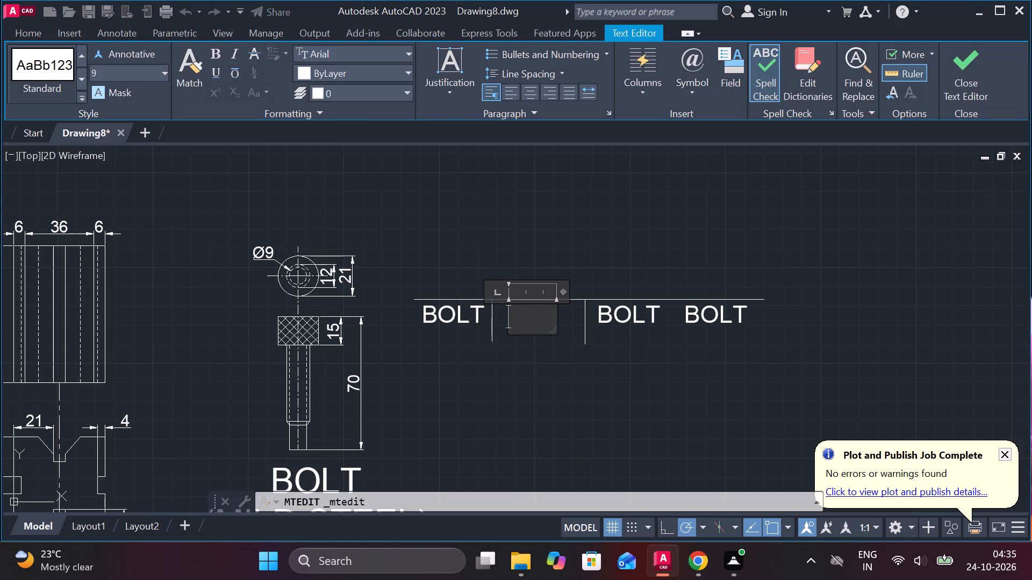
key("1")
left_click(529, 89)
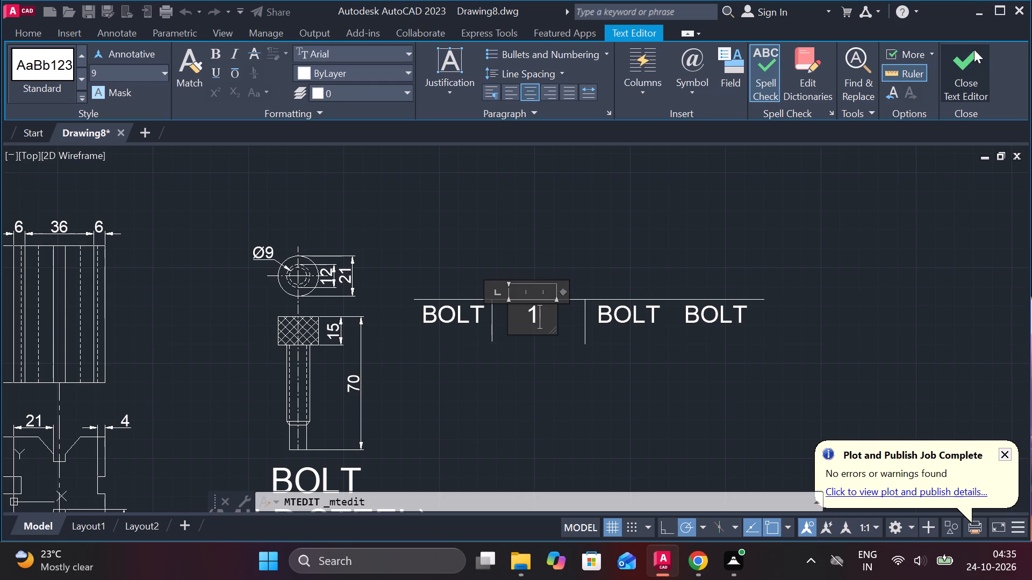
left_click(971, 55)
Close the row outline around the four texts with two end lines and a bottom line about 183 units long.
scroll(428, 327, "up", 2)
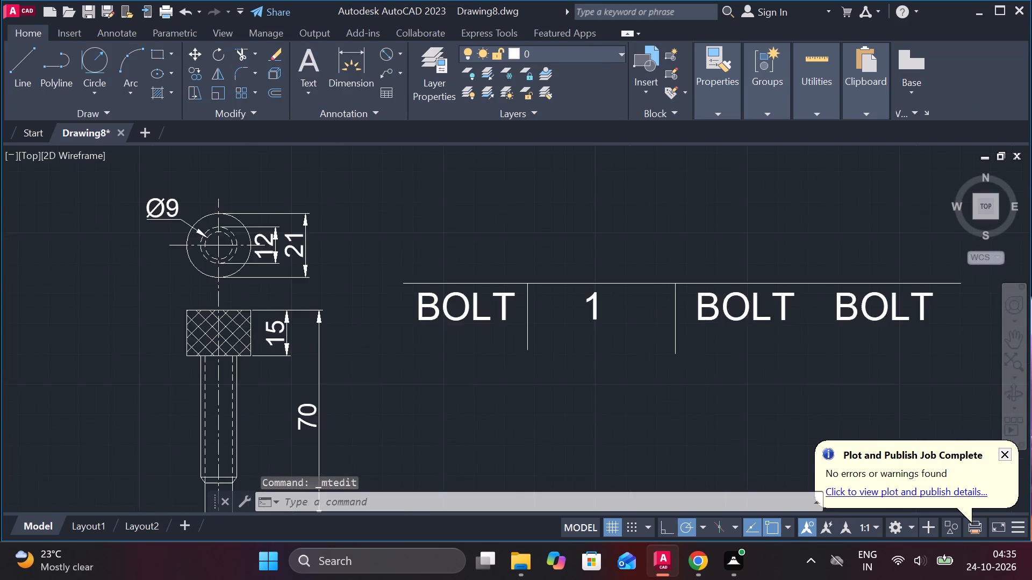
key("l")
key("Return")
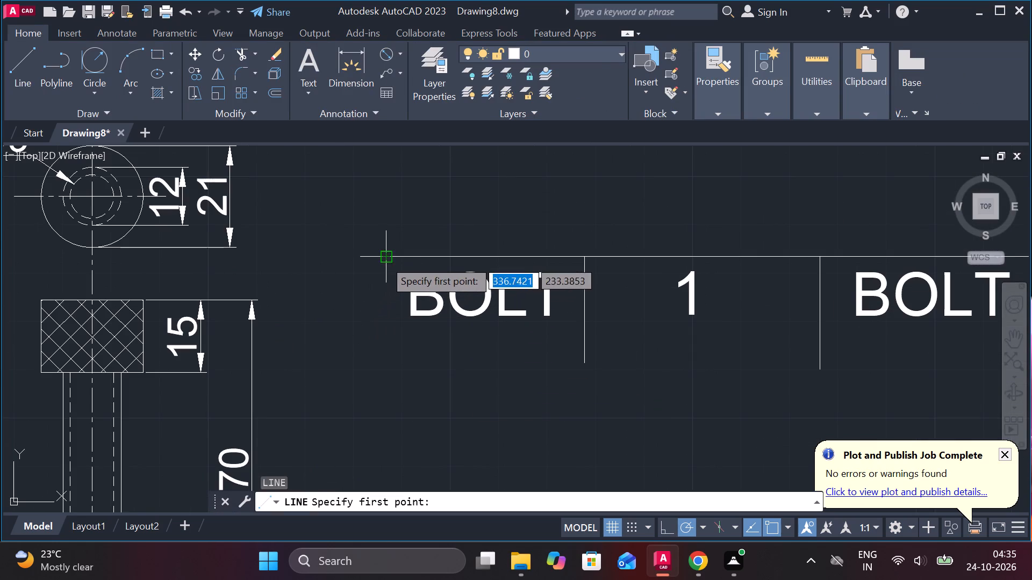
left_click(384, 259)
left_click(387, 330)
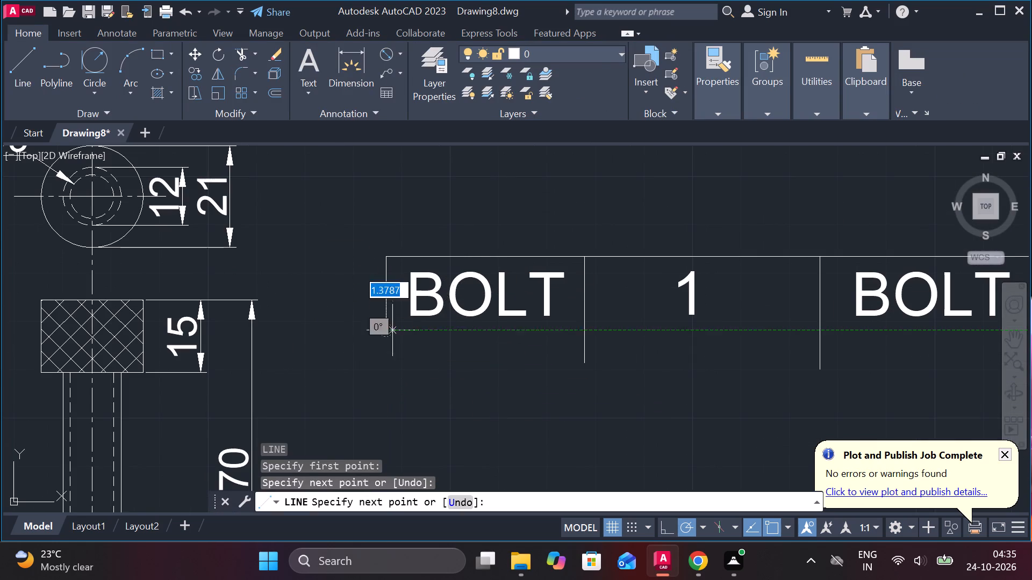
middle_click_drag(670, 318, 483, 349)
scroll(528, 350, "down", 1)
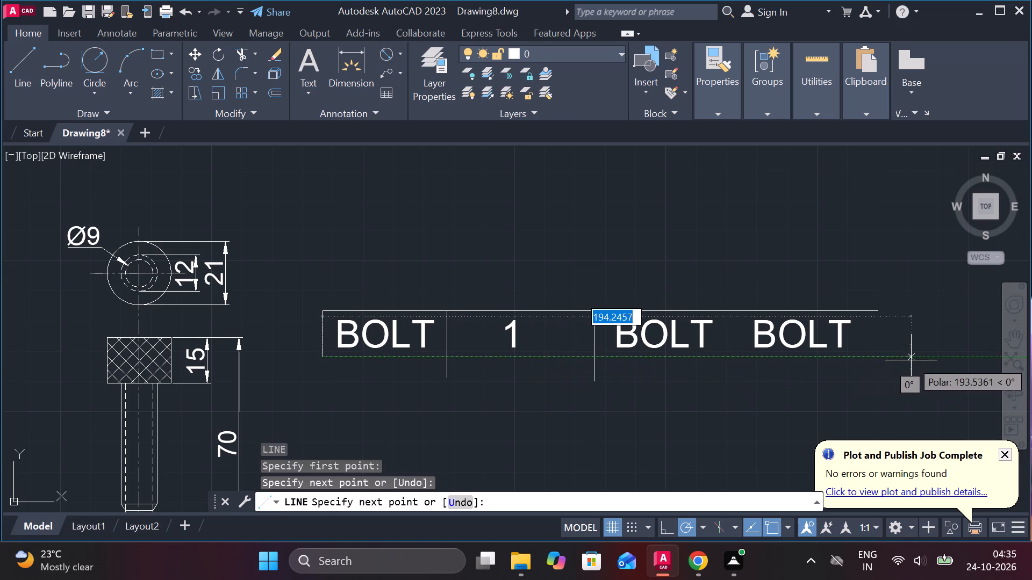
left_click(880, 353)
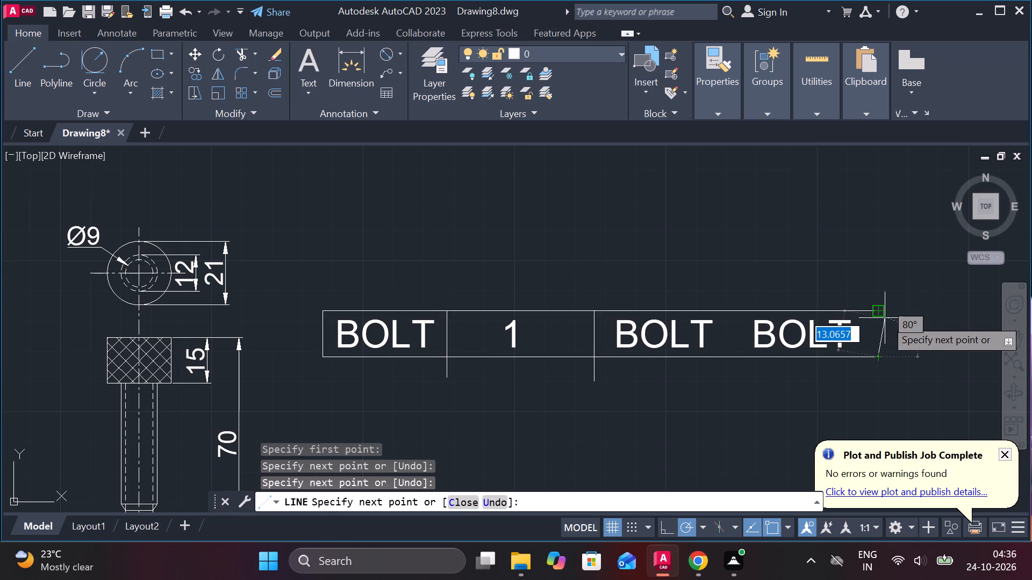
left_click(877, 314)
key("Escape")
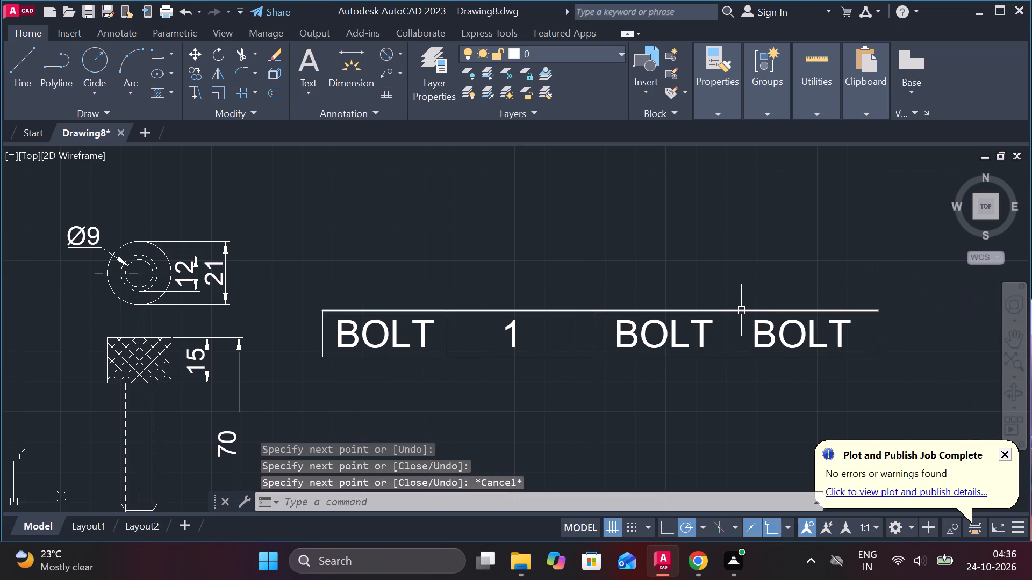
Draw a vertical divider between the last two BOLT texts, from the row's top line to its bottom line.
key("l")
key("Return")
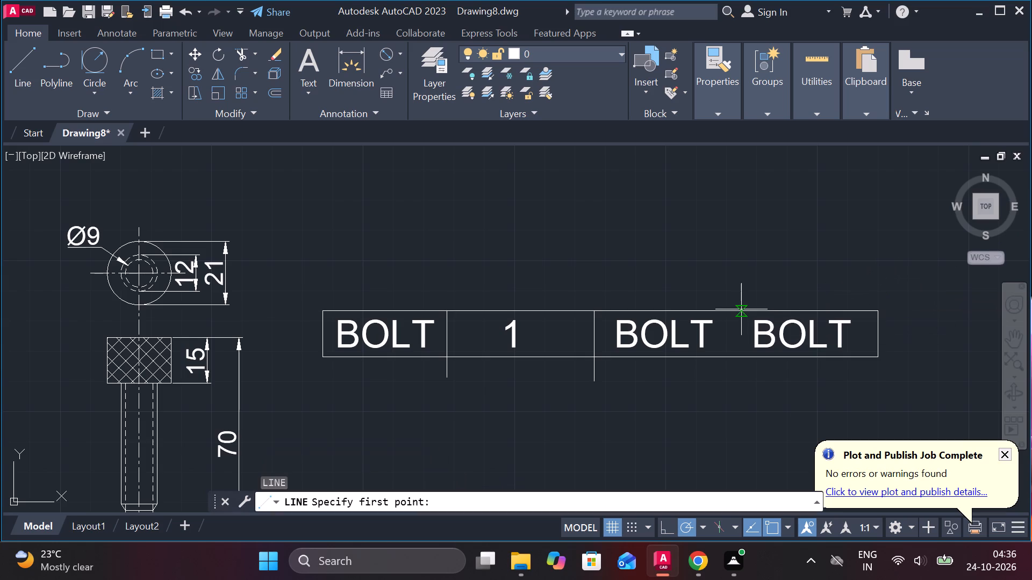
left_click(726, 313)
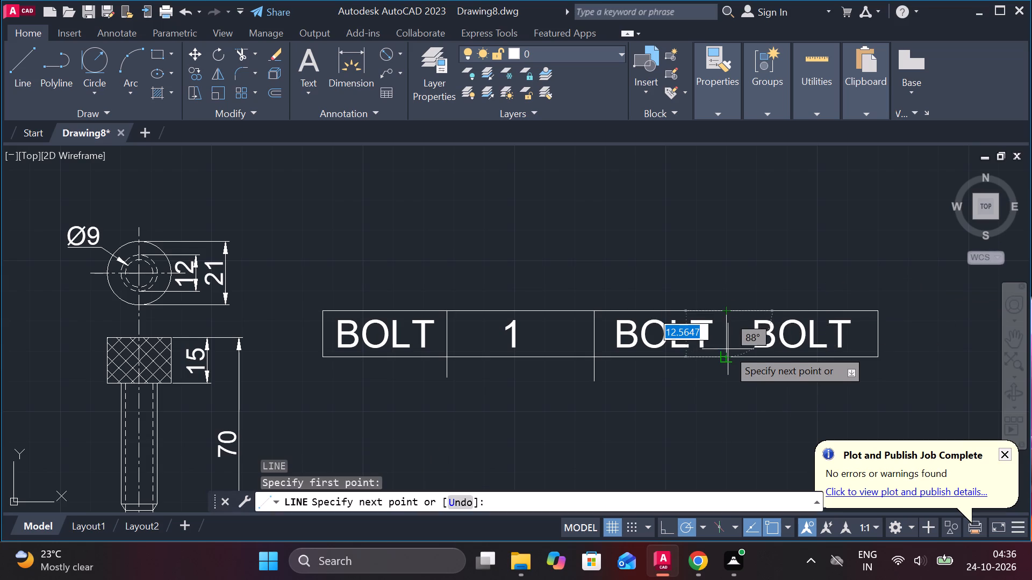
left_click(728, 353)
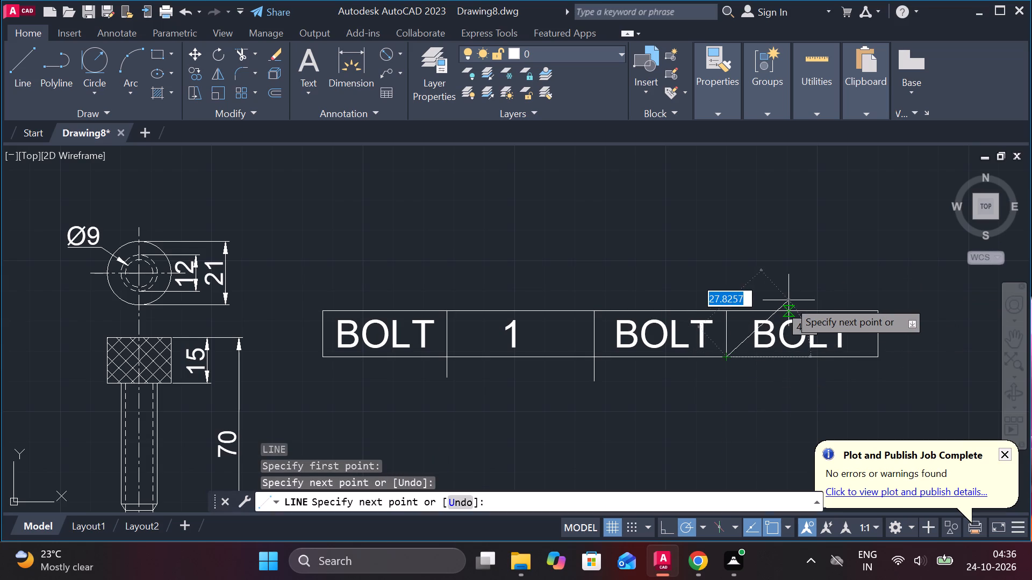
key("Escape")
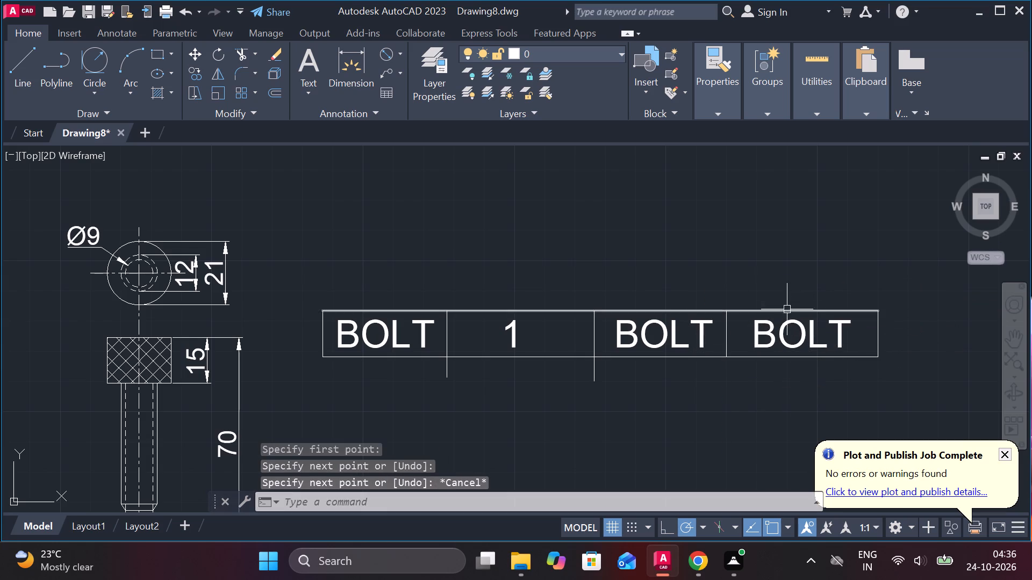
Copy the outlined BOLT row with its texts three times downward, stacking the copies directly beneath each other to form four rows.
middle_click_drag(576, 358, 657, 370)
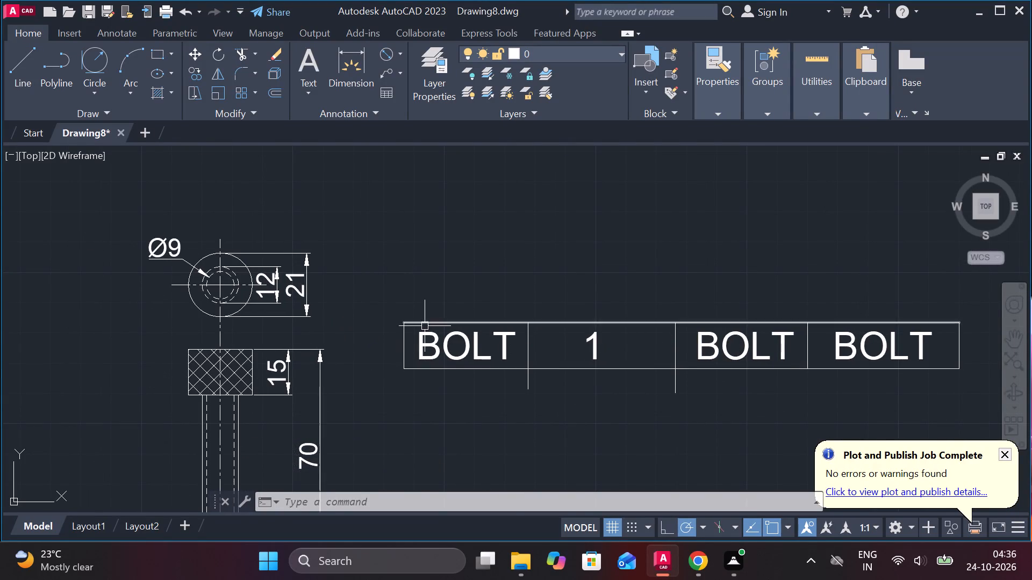
left_click_drag(389, 305, 396, 314)
left_click(972, 386)
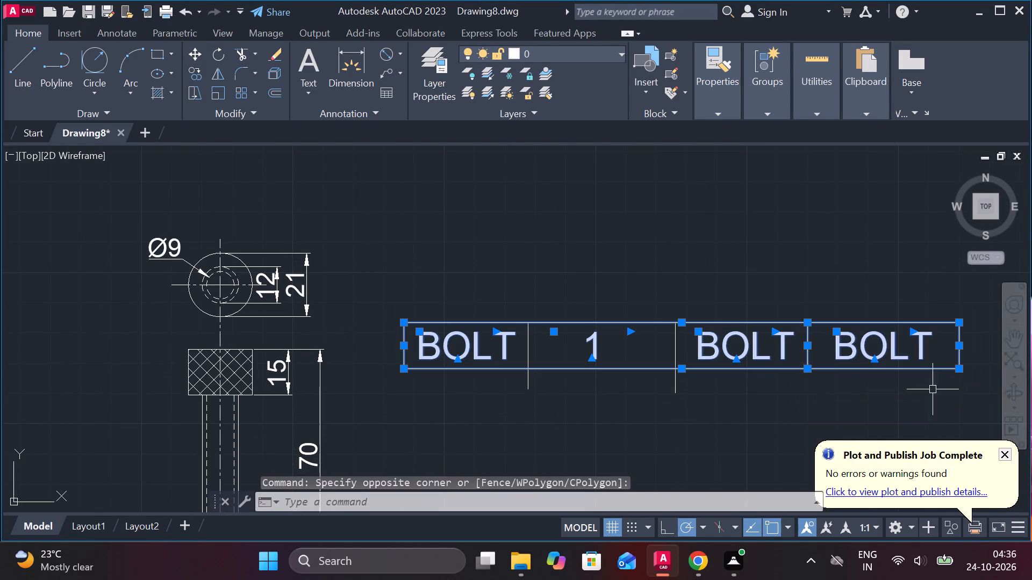
type("CO")
key("Return")
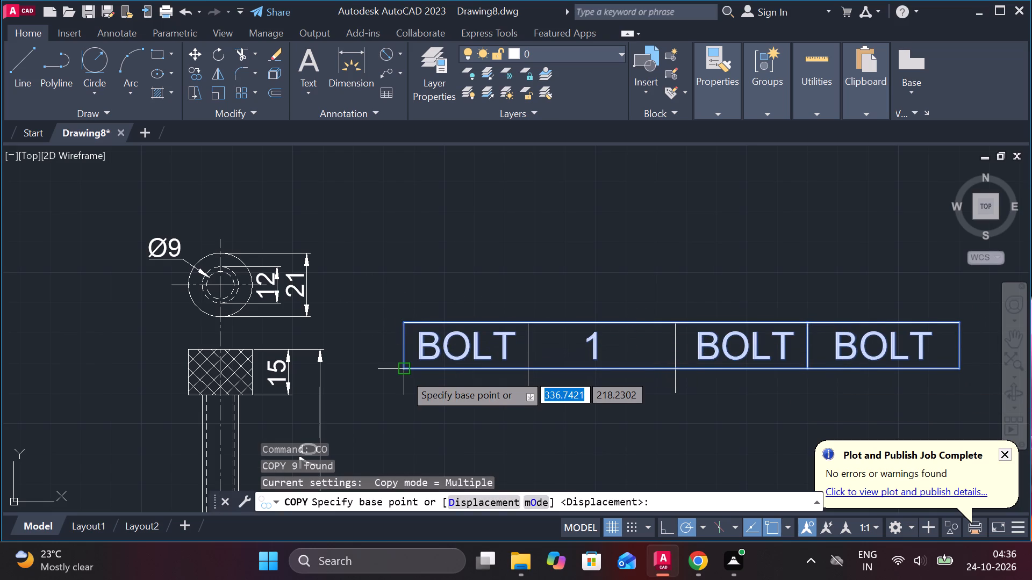
left_click(404, 324)
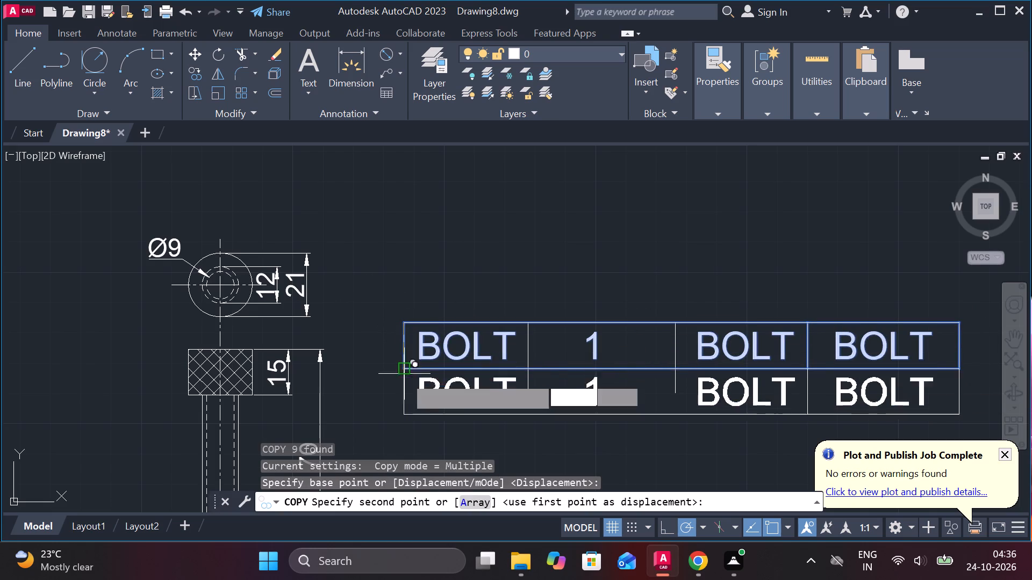
left_click(404, 378)
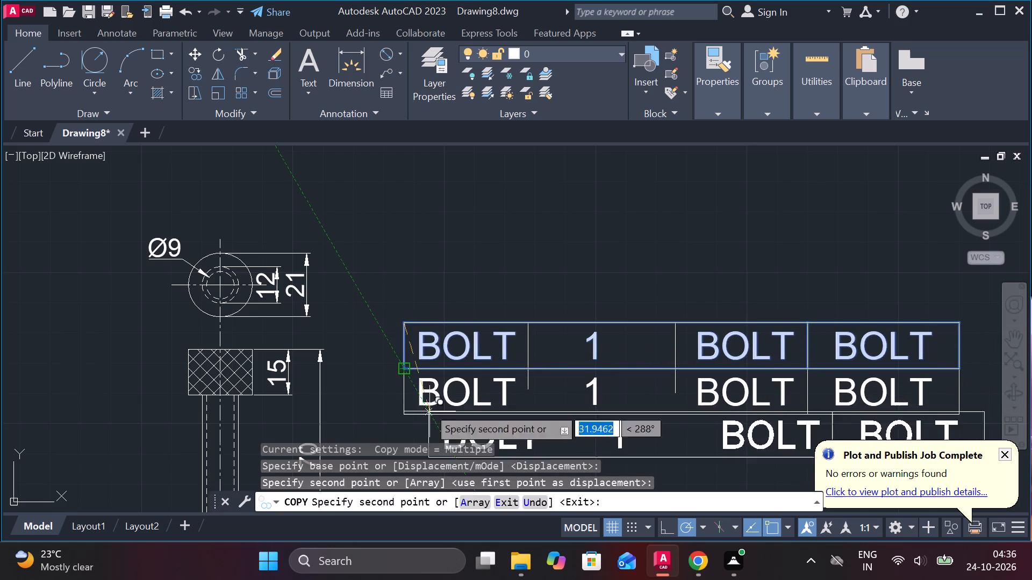
middle_click_drag(424, 398, 415, 269)
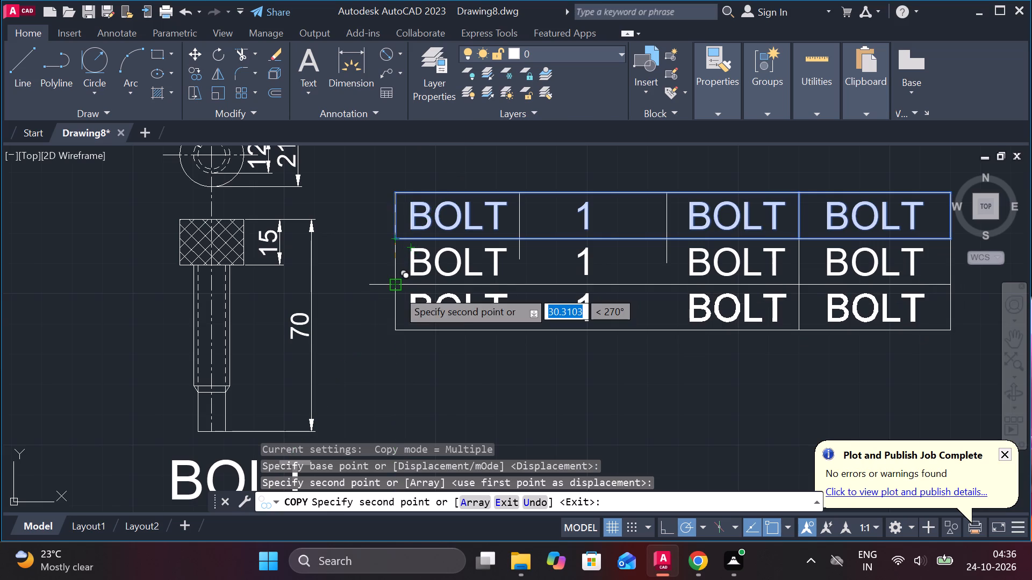
left_click(397, 290)
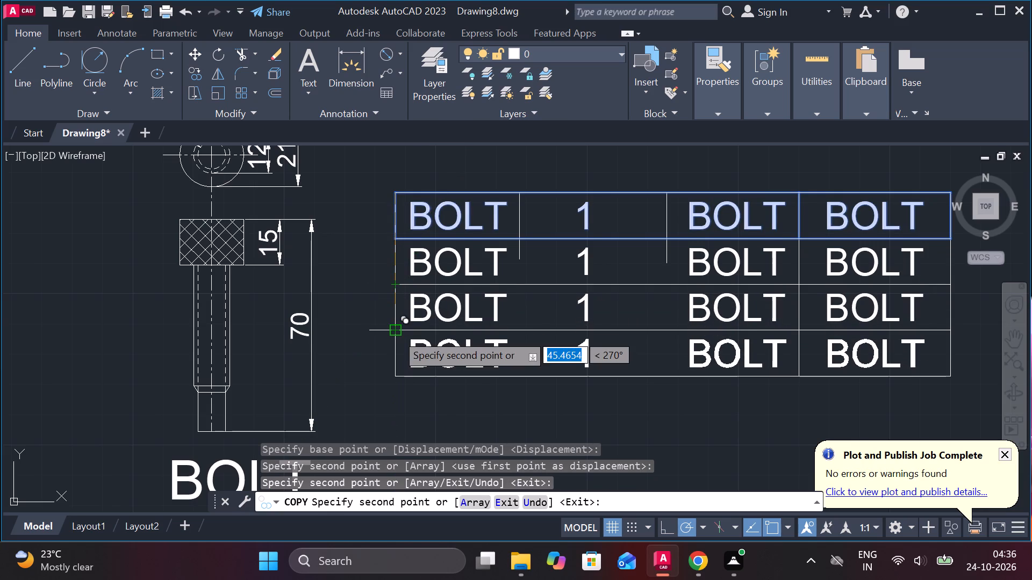
left_click(396, 334)
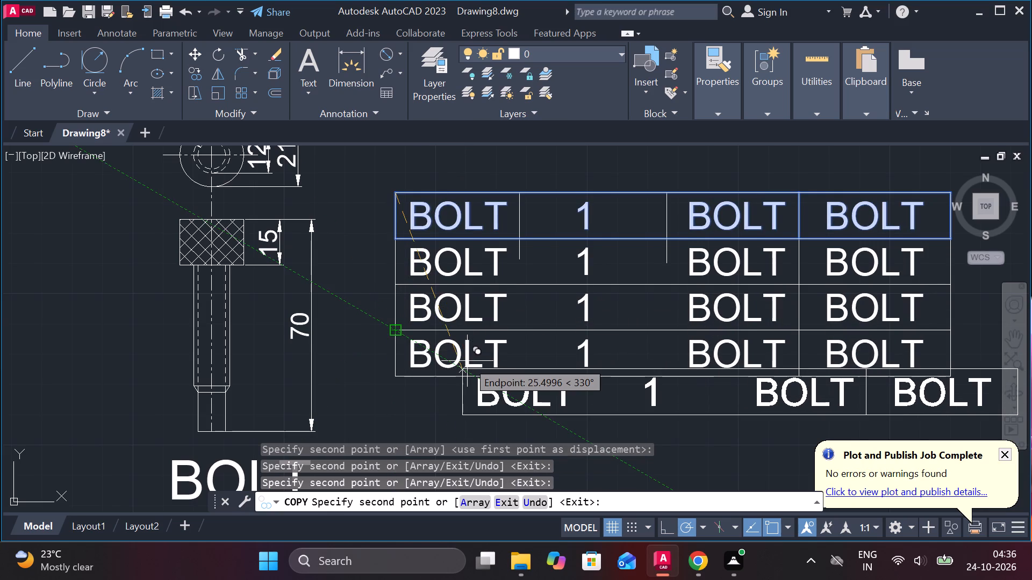
scroll(467, 320, "down", 2)
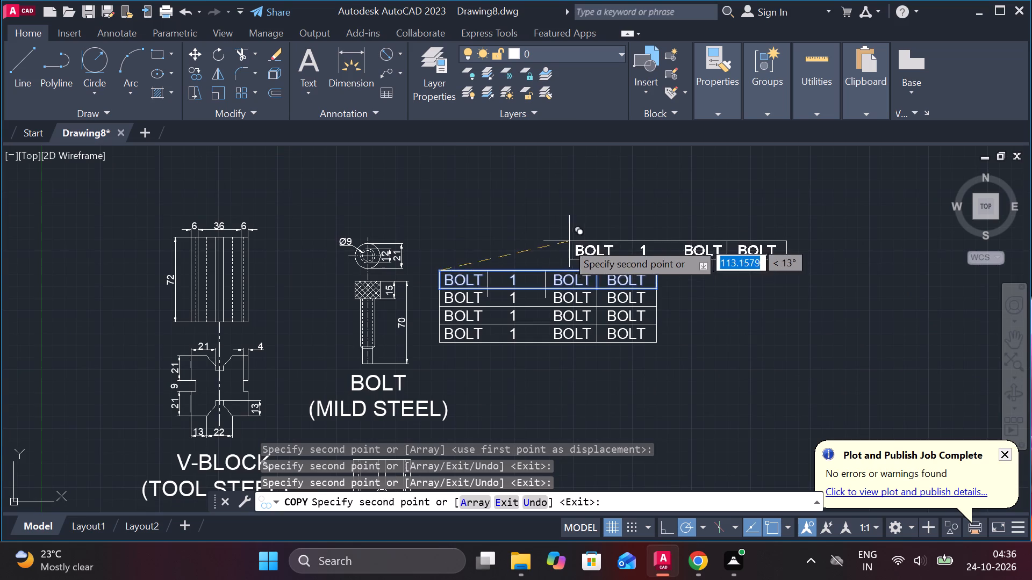
scroll(434, 253, "up", 2)
key("Escape")
scroll(479, 303, "up", 2)
scroll(495, 327, "down", 2)
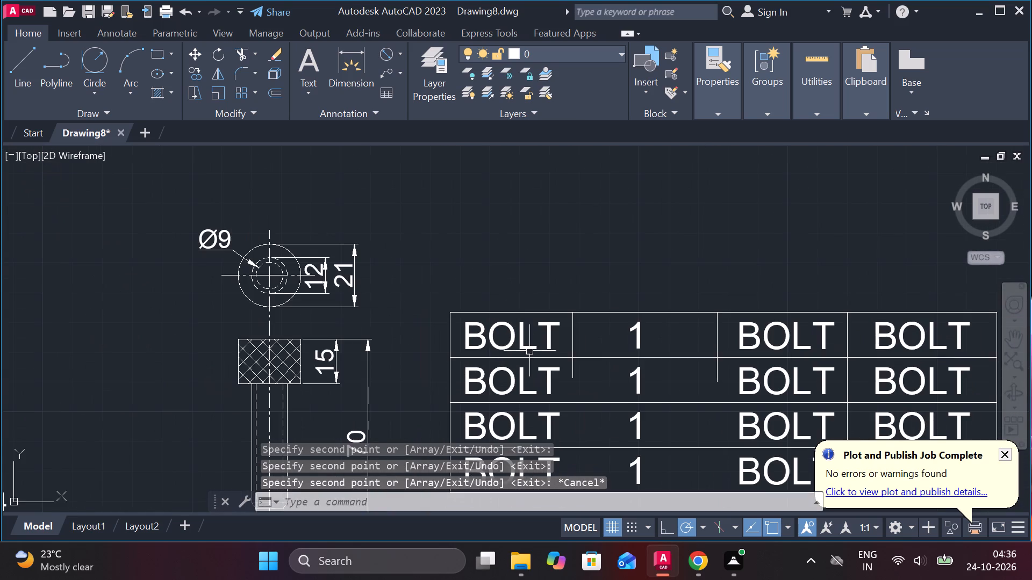
Replace the first BOLT text in the table's top row with ITEM and centre-justify it.
middle_click_drag(532, 354, 521, 293)
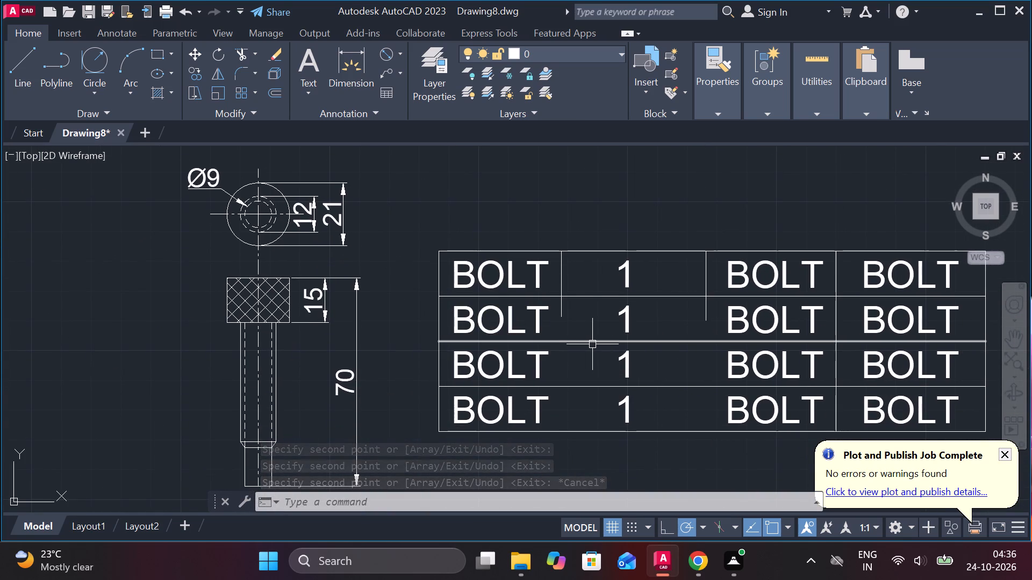
double_click(513, 274)
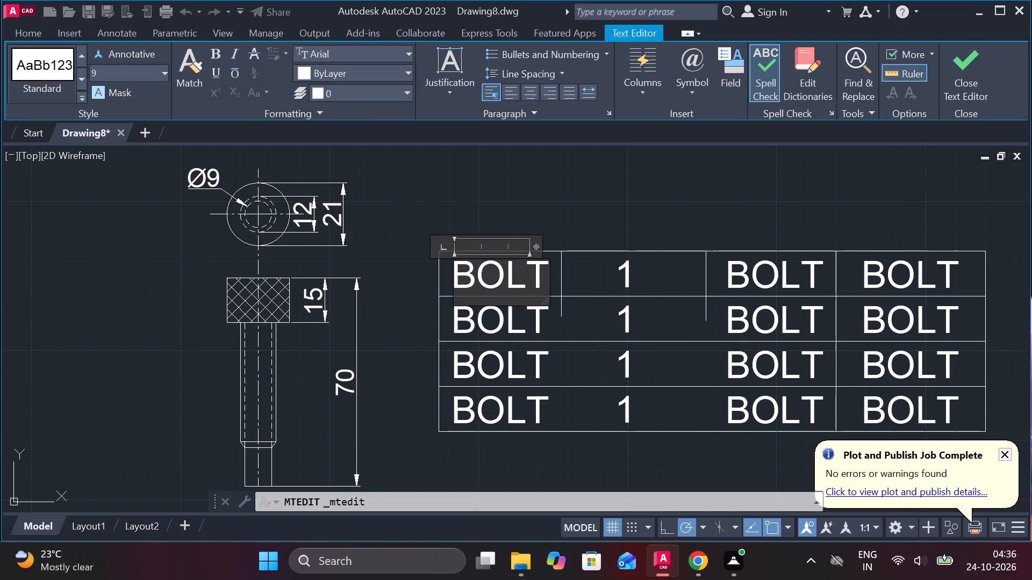
left_click(540, 272)
key("BackSpace")
key("BackSpace")
key("BackSpace")
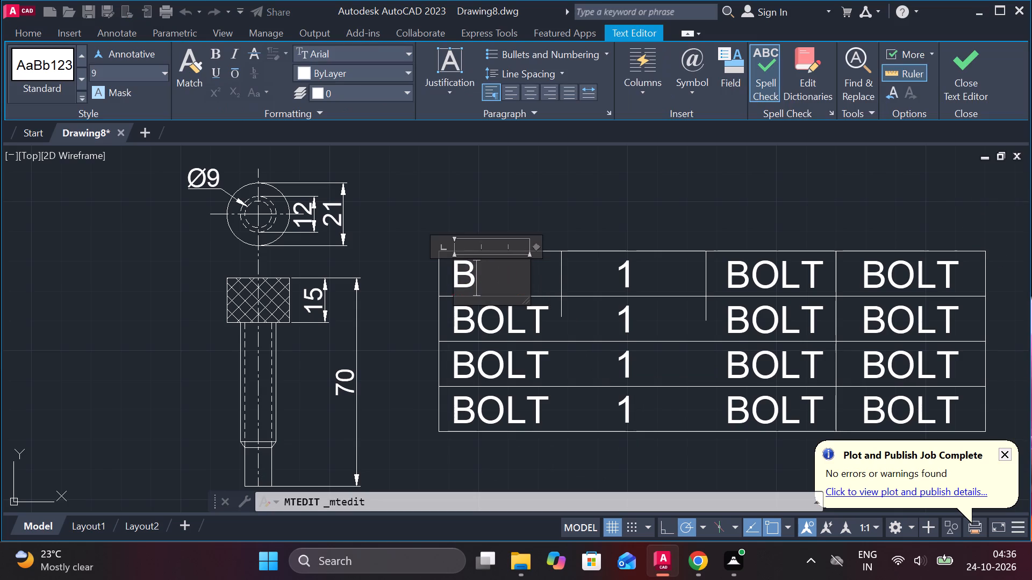
key("BackSpace")
type("ITEM")
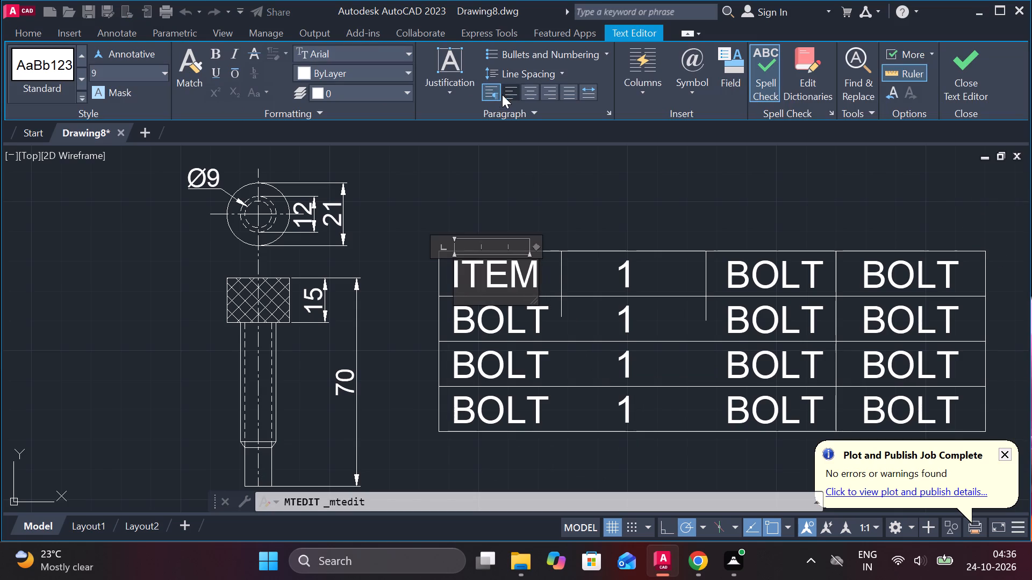
left_click(528, 90)
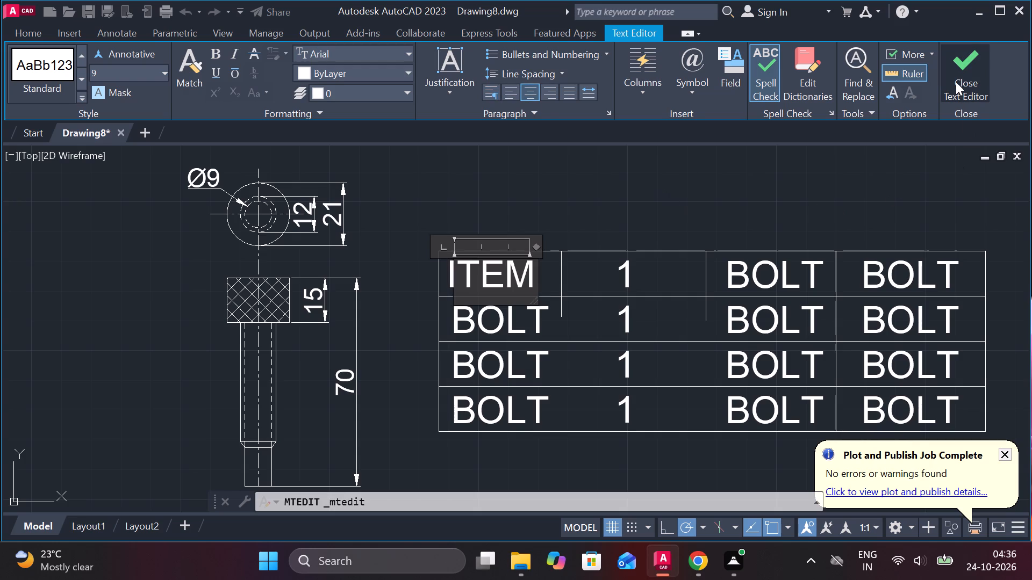
left_click(956, 82)
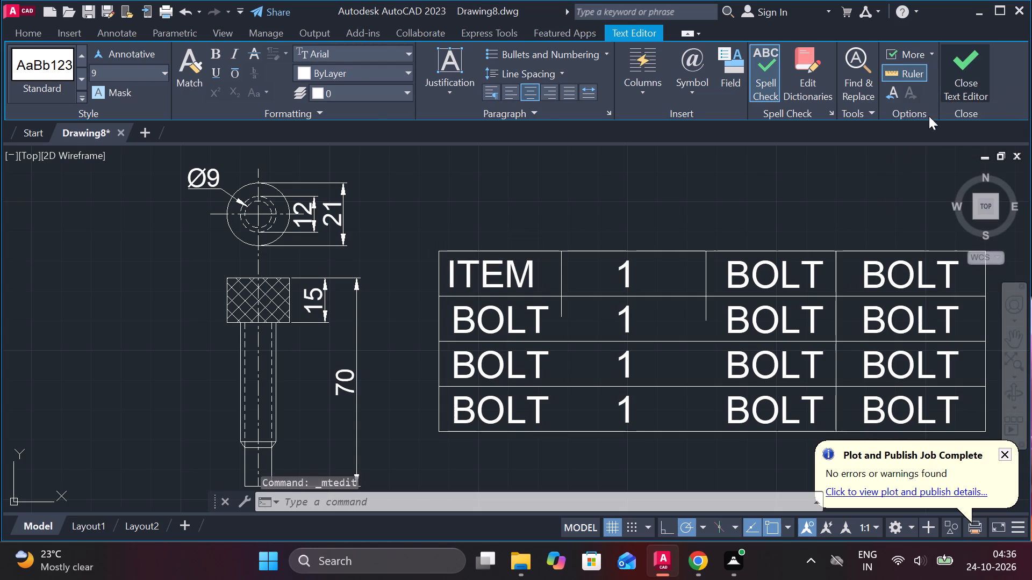
Replace the 1 in the table's top row with DESCRIPTION.
double_click(629, 268)
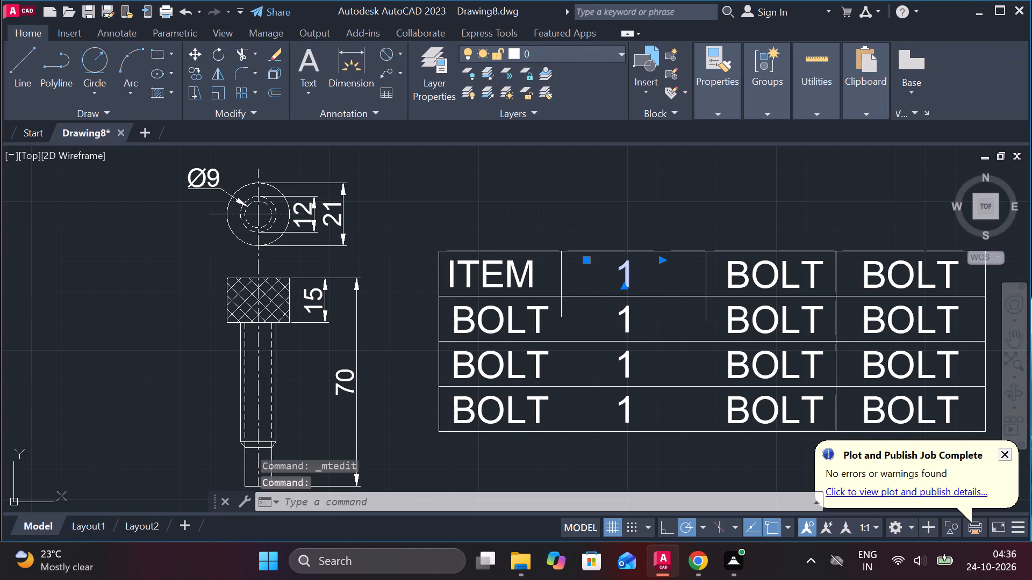
key("BackSpace")
key("d")
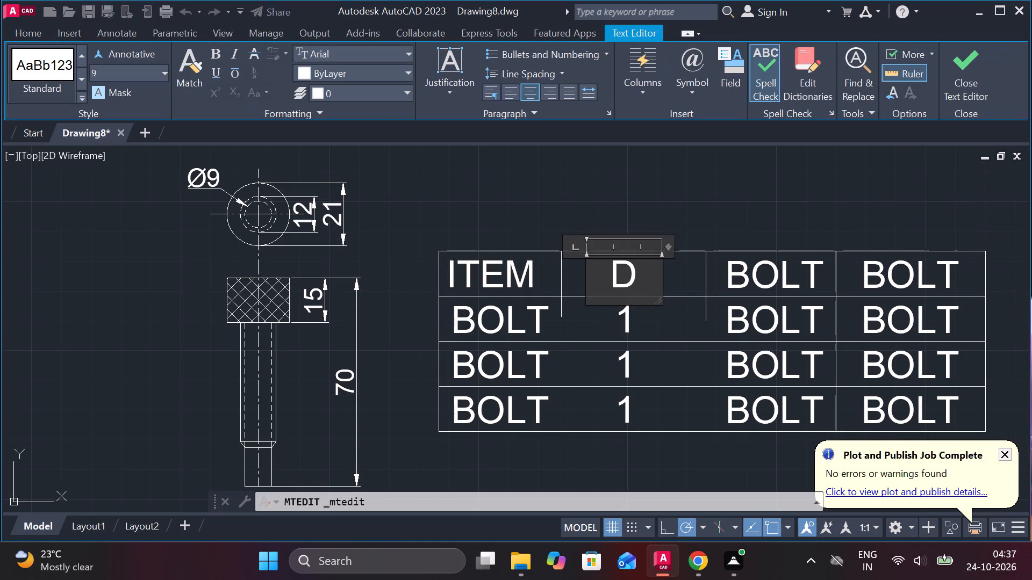
type("ES")
type("CRIPTION")
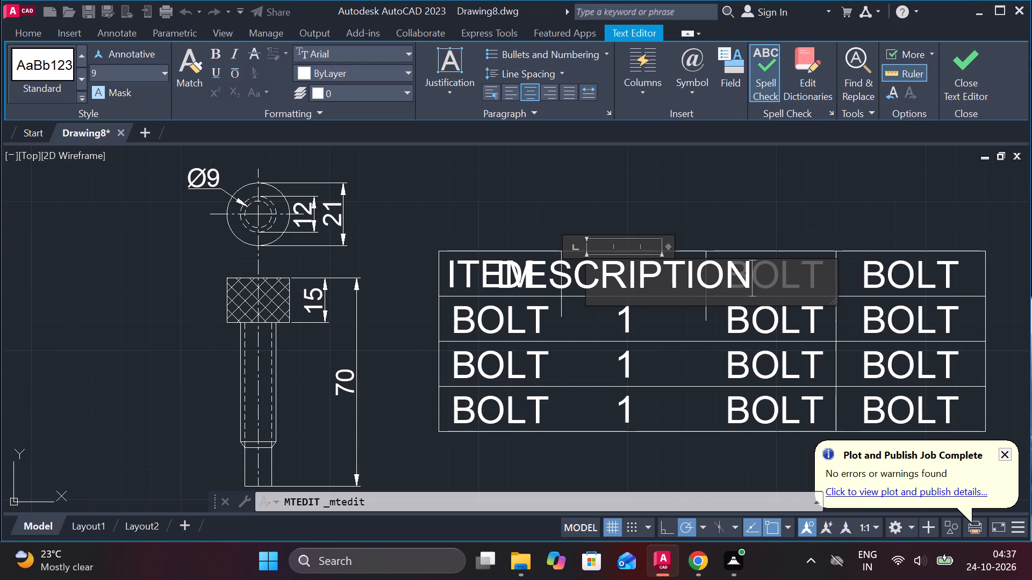
left_click(956, 62)
Stretch the lower end of the divider between the second and third columns down to the table's bottom line.
scroll(733, 310, "down", 2)
middle_click_drag(716, 334, 706, 334)
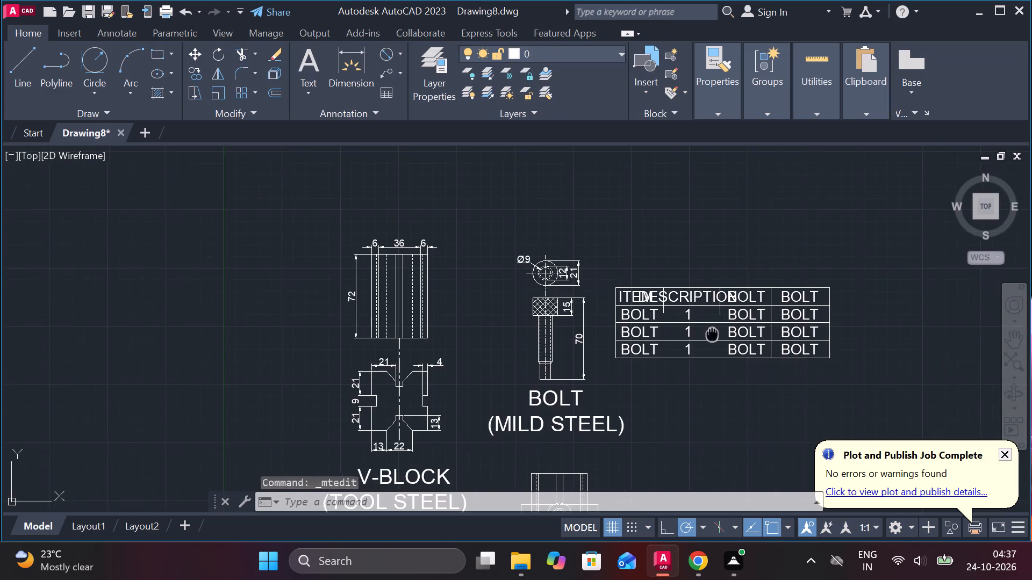
middle_click_drag(706, 334, 628, 322)
scroll(648, 308, "up", 2)
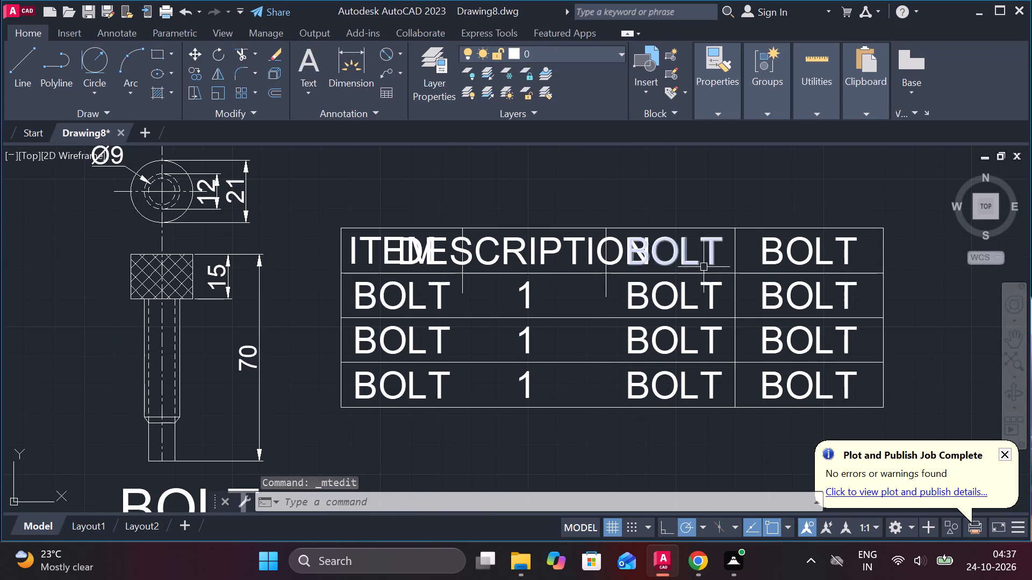
middle_click_drag(852, 289, 724, 268)
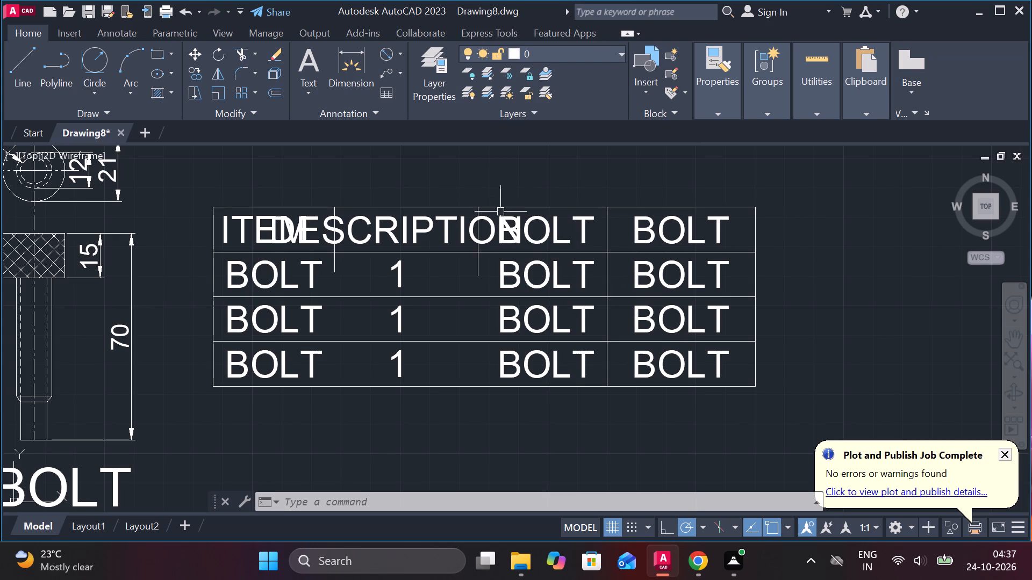
left_click(478, 265)
left_click(478, 277)
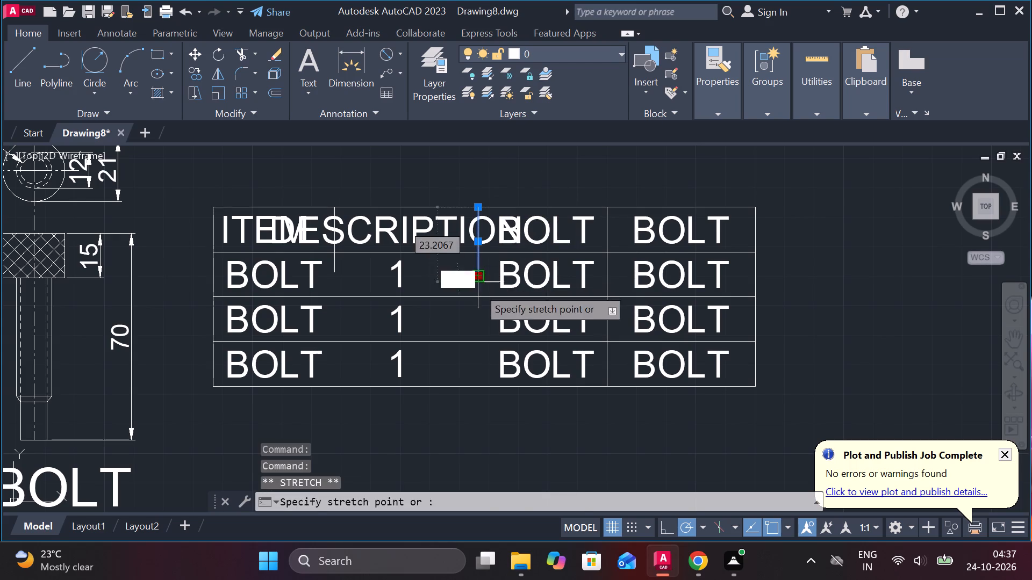
left_click(476, 382)
key("Escape")
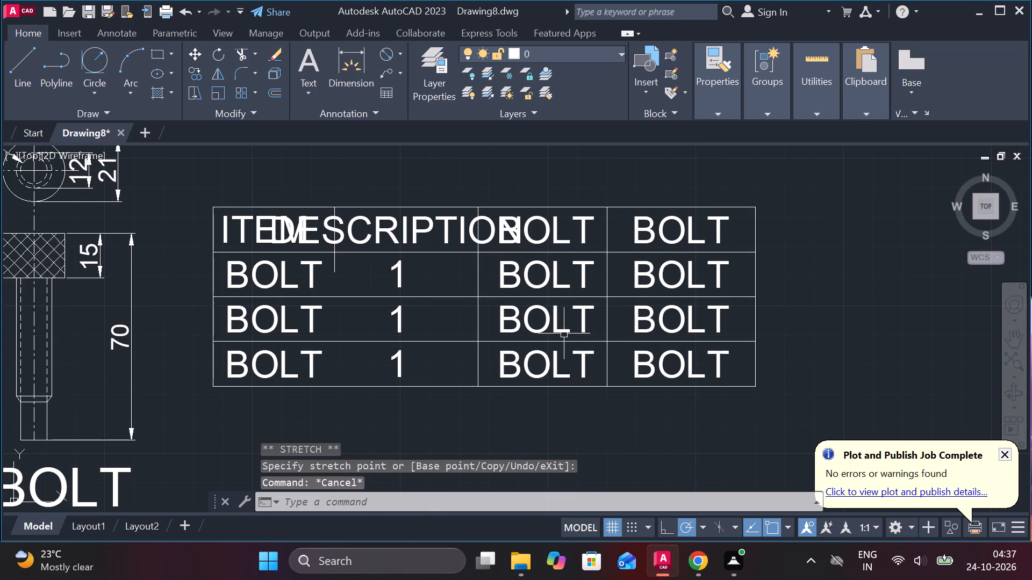
left_click(474, 268)
key("Escape")
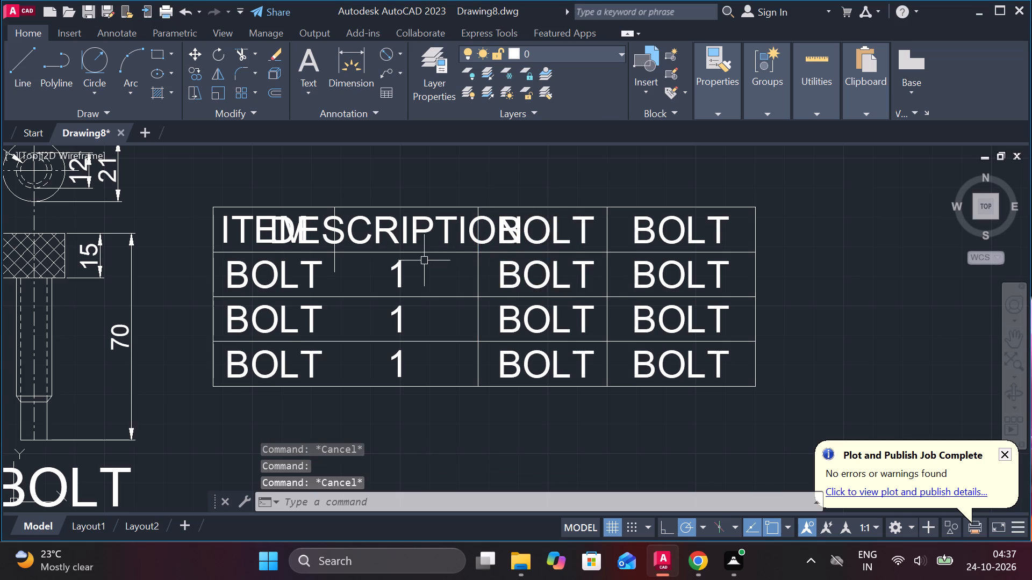
Move the DESCRIPTION text out of the top row to just above the table, clear of the neighbouring entries.
scroll(422, 256, "down", 1)
scroll(349, 255, "up", 2)
scroll(482, 220, "down", 2)
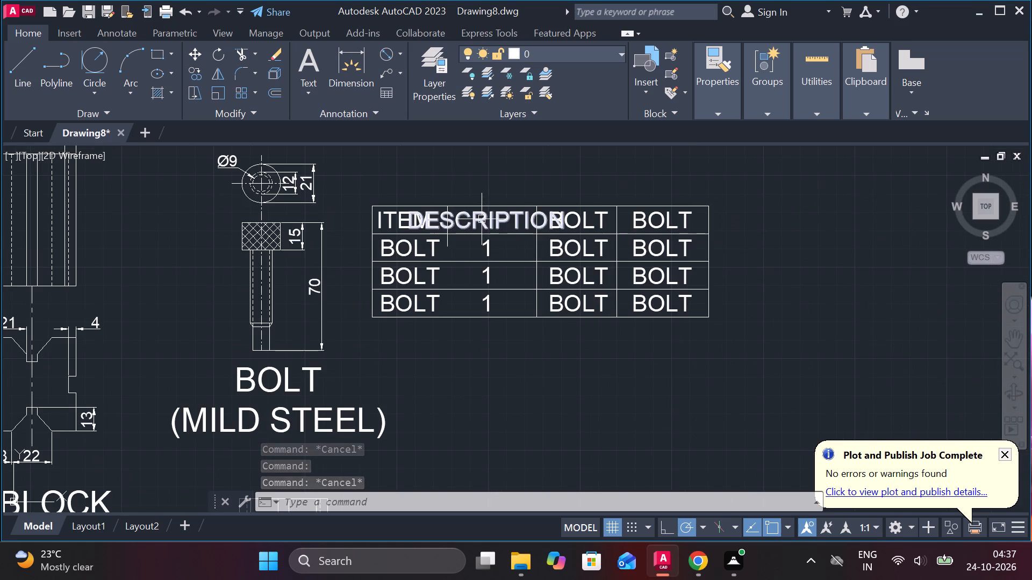
left_click(478, 217)
scroll(479, 215, "up", 1)
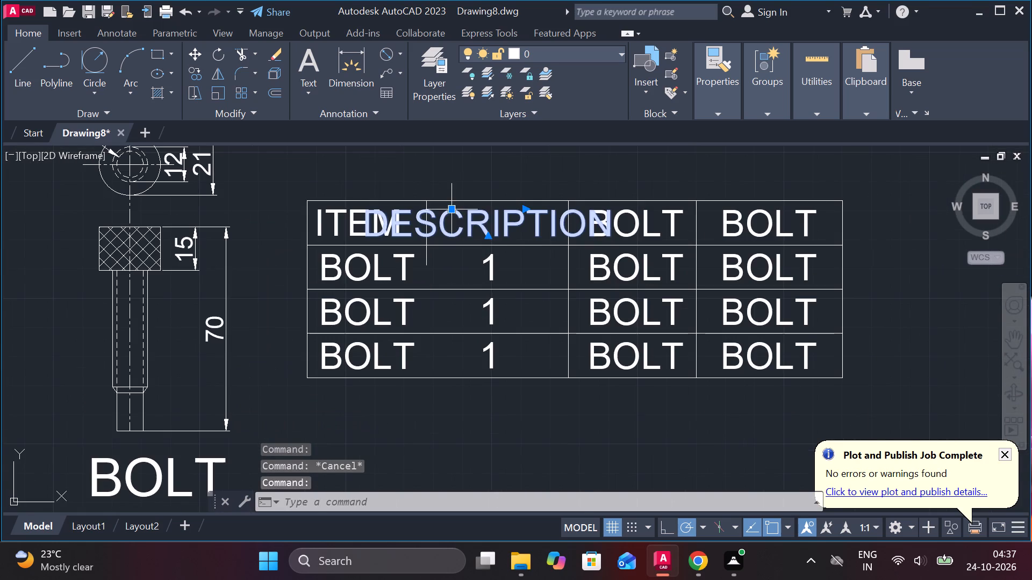
left_click(449, 207)
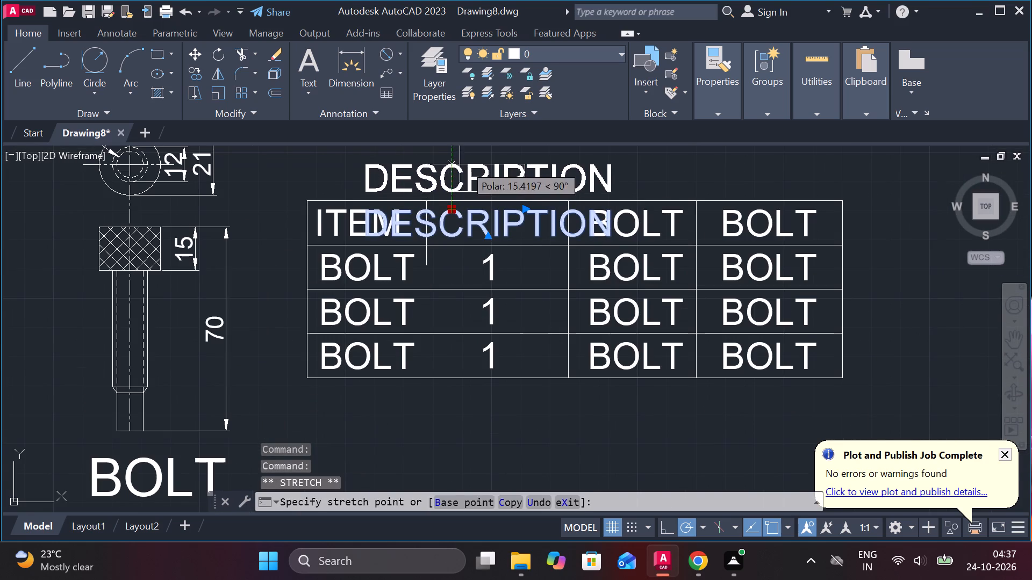
left_click(520, 162)
key("Escape")
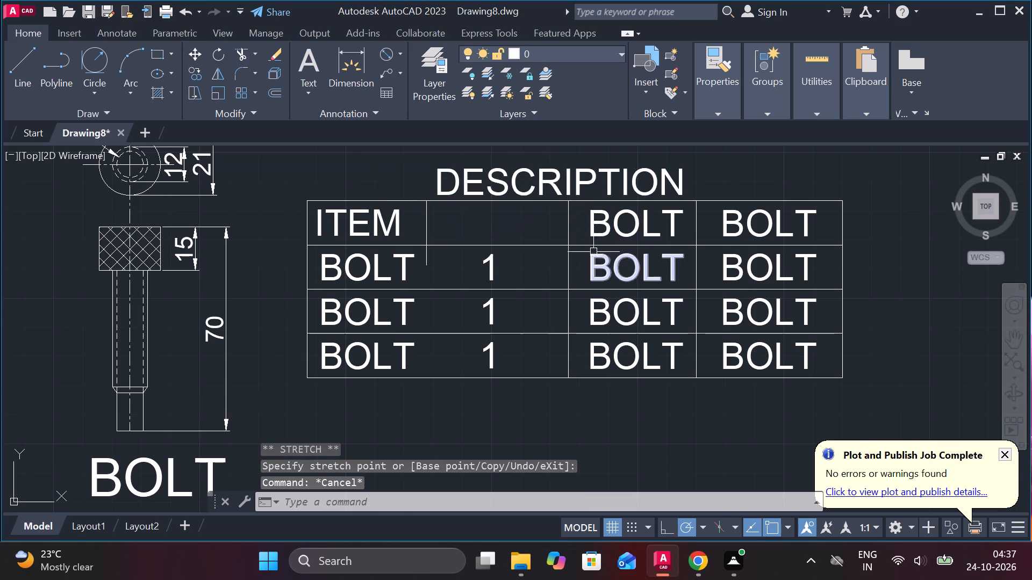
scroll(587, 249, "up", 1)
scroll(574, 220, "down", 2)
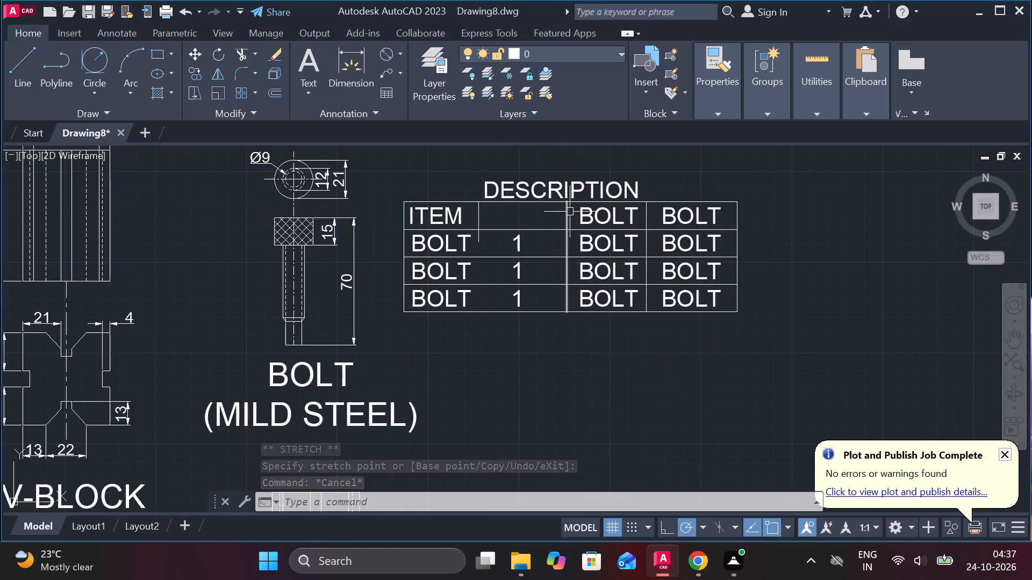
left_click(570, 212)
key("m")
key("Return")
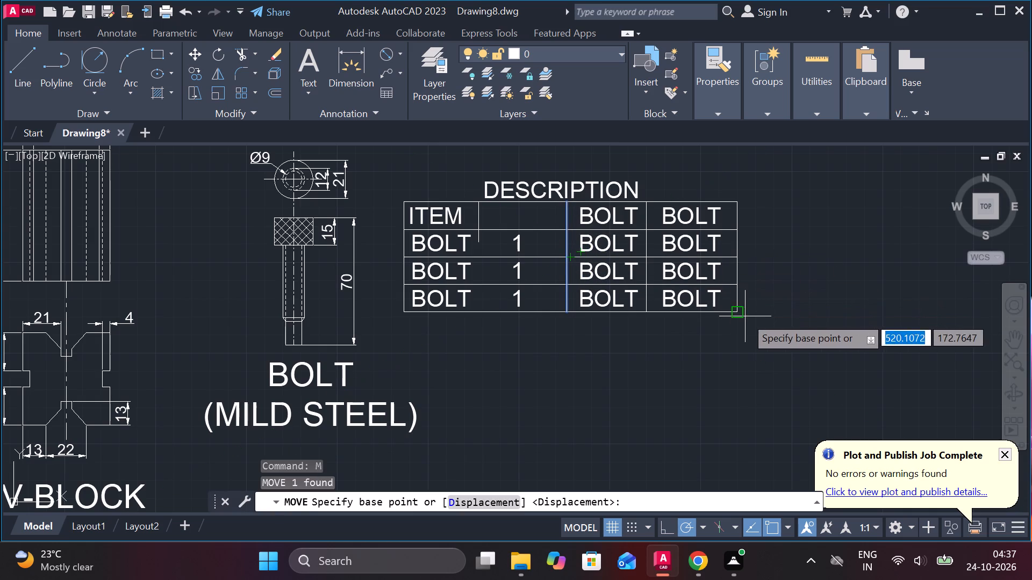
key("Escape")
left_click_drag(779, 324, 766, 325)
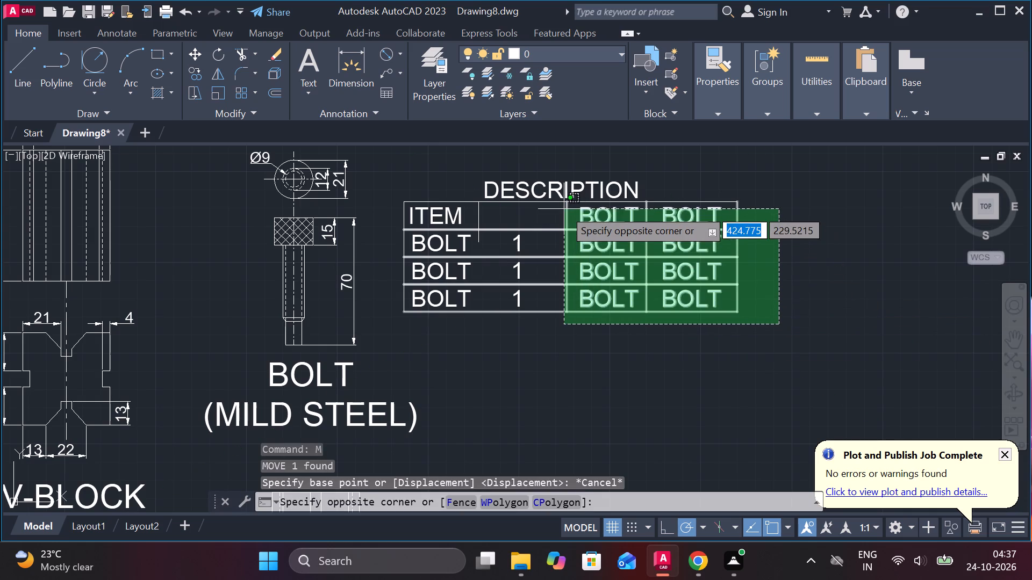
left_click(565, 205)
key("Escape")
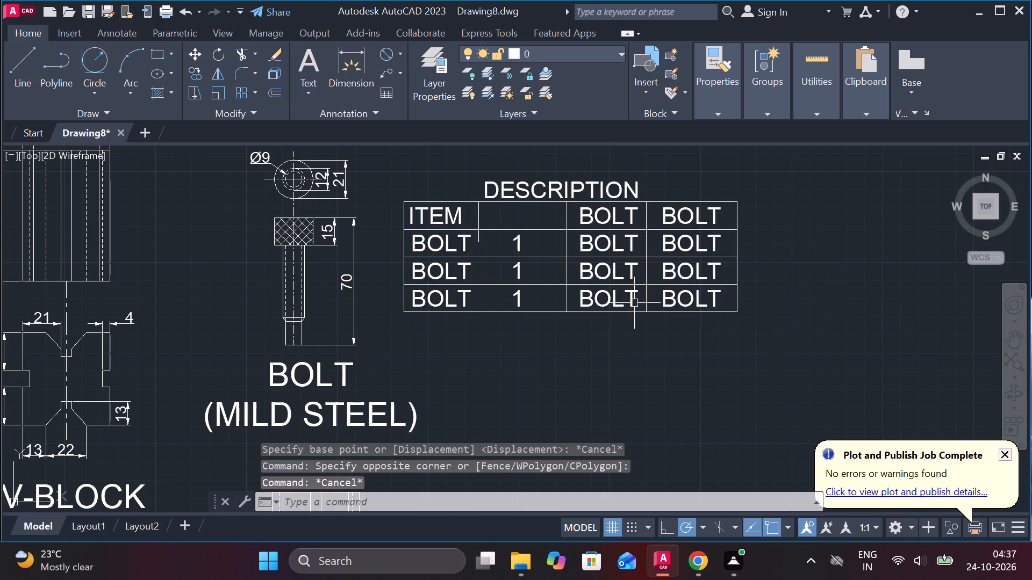
Draw a vertical line from the table's top line to its bottom line, between the 1 entries and the third column.
key("l")
key("Return")
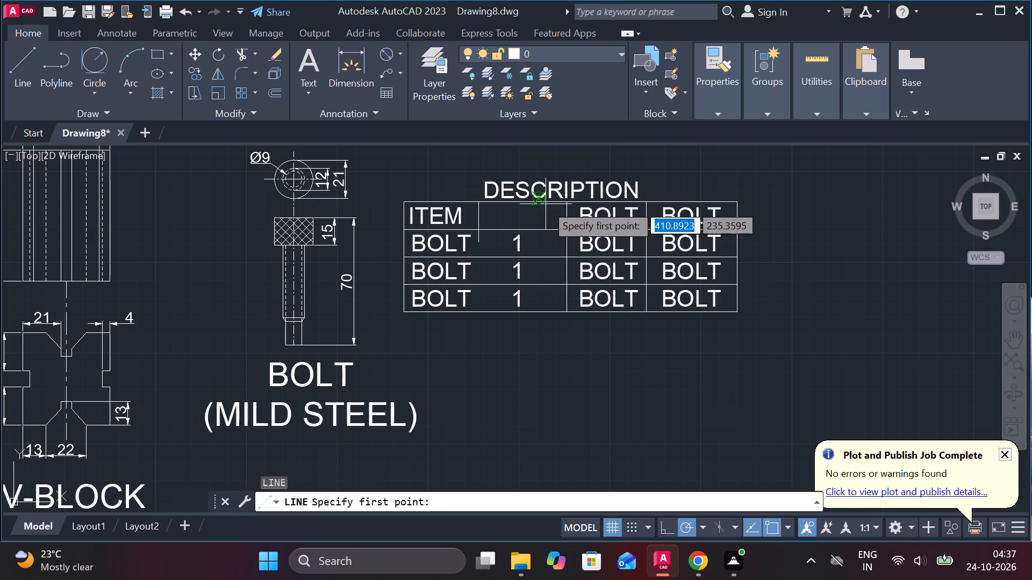
left_click(546, 204)
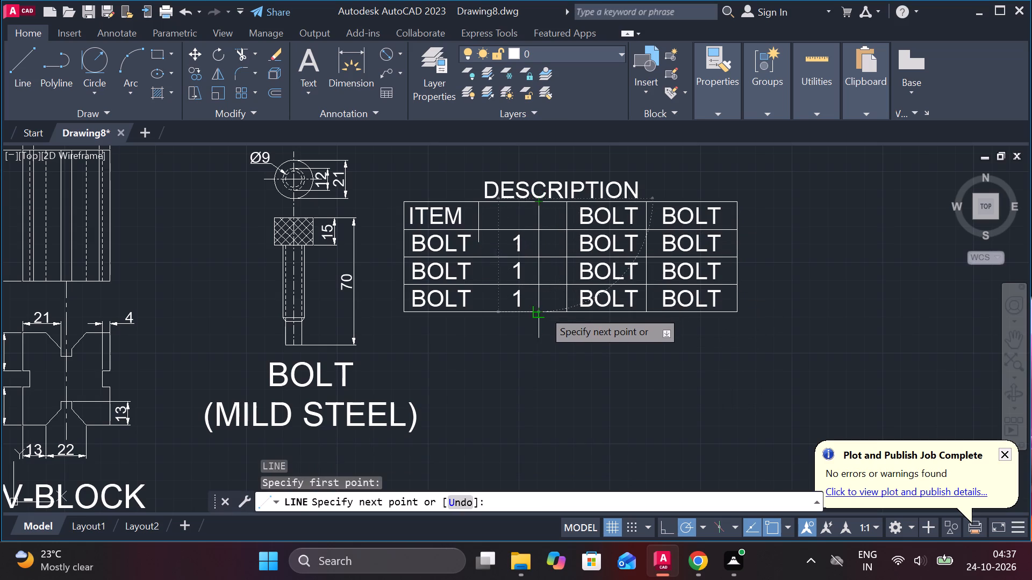
left_click(543, 310)
key("Escape")
Trim away the table's horizontal line segments between the new vertical line and the third column's left edge.
type("TR")
key("space")
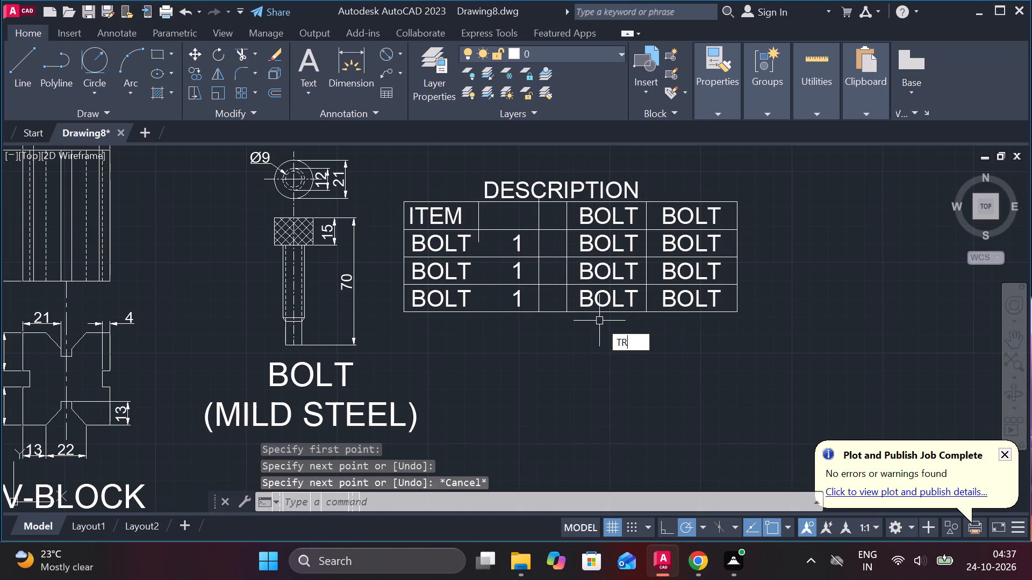
left_click(551, 205)
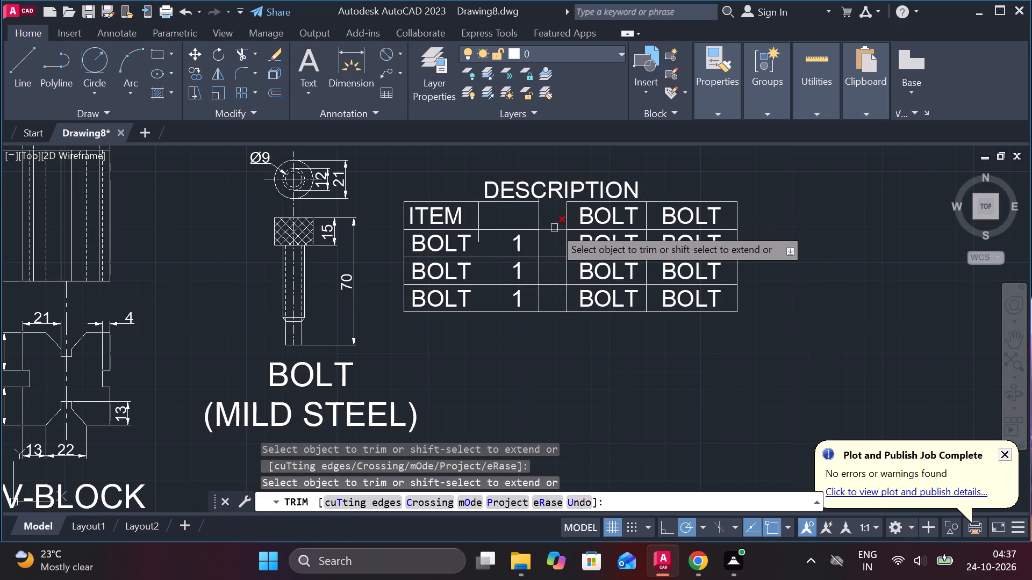
left_click(554, 228)
left_click_drag(554, 226, 560, 260)
left_click_drag(556, 231, 555, 337)
key("Escape")
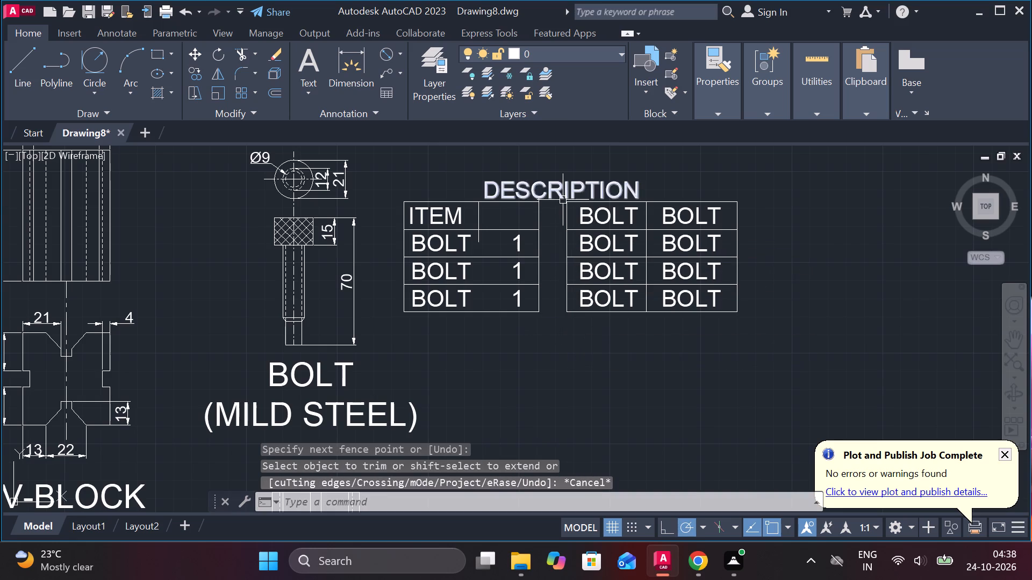
left_click(563, 200)
key("Escape")
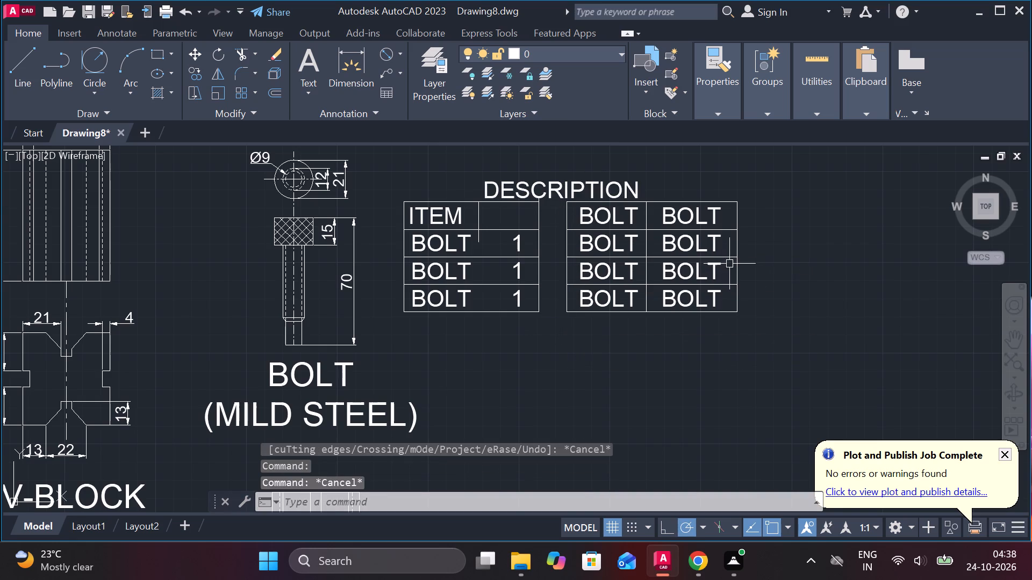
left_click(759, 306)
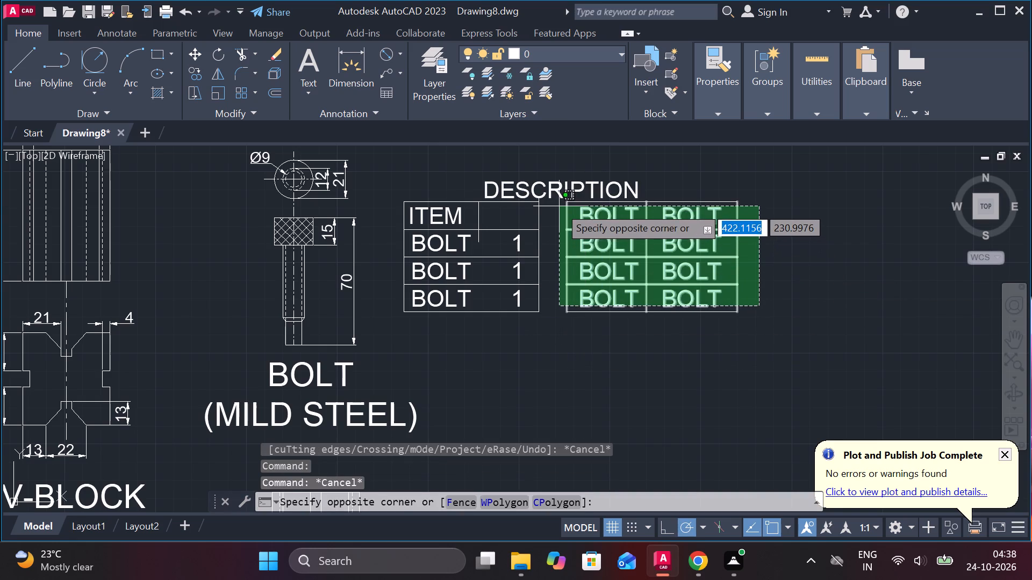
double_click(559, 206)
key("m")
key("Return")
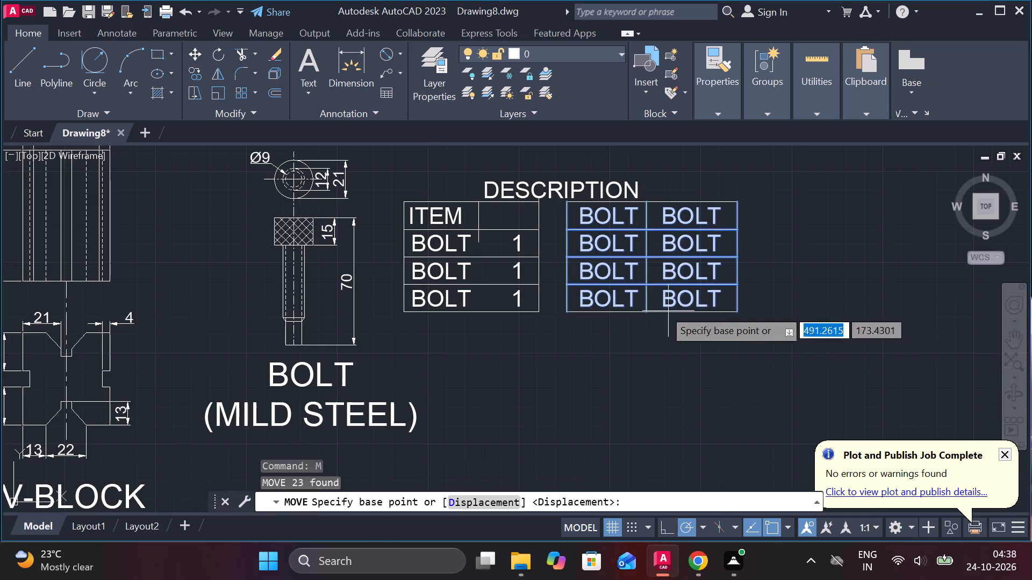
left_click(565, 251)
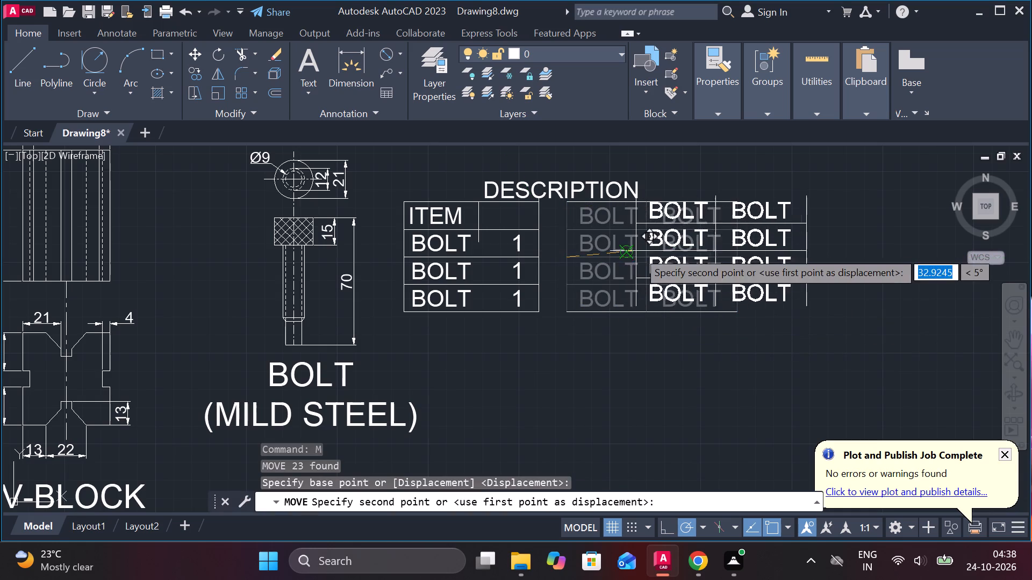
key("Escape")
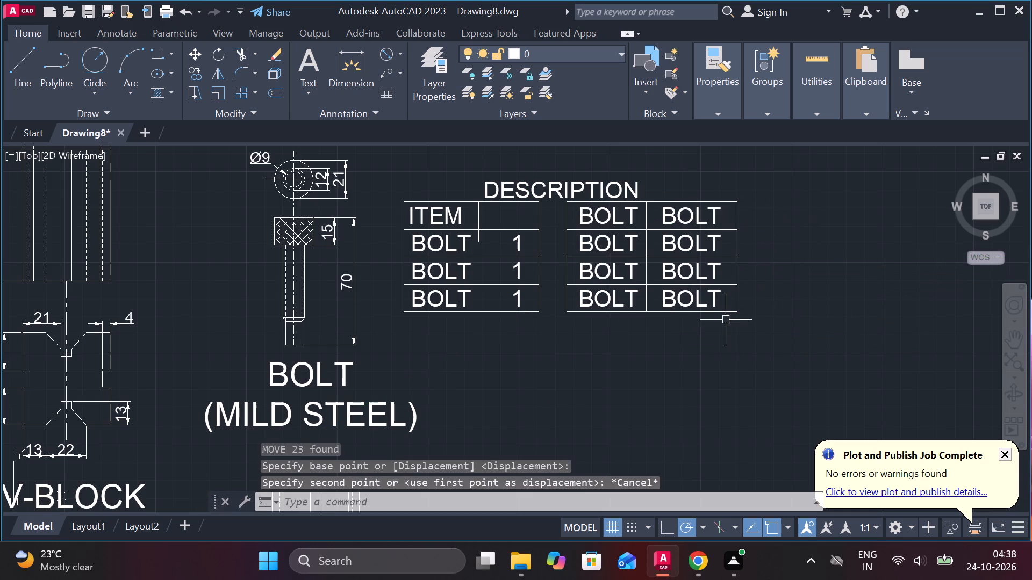
Move the table's last two columns, lines and BOLT texts together, about 86 units horizontally away from the first two columns.
left_click_drag(770, 327, 733, 319)
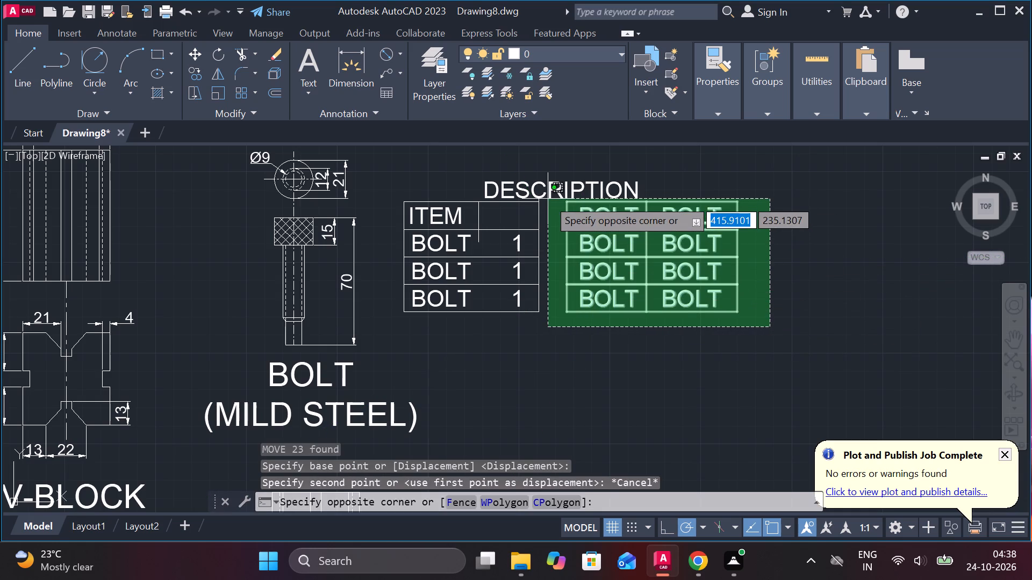
left_click(548, 199)
key("m")
key("Return")
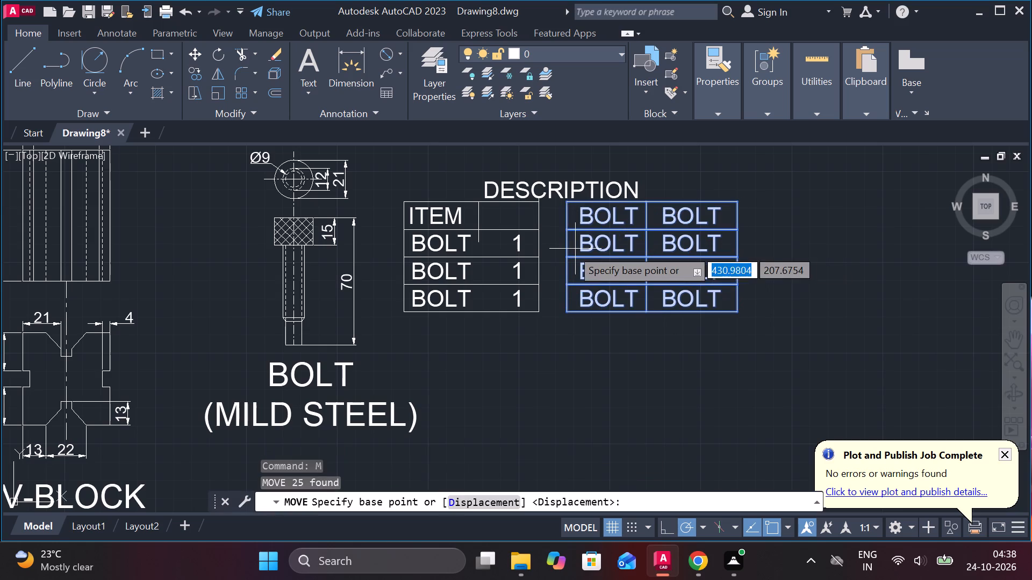
left_click(567, 249)
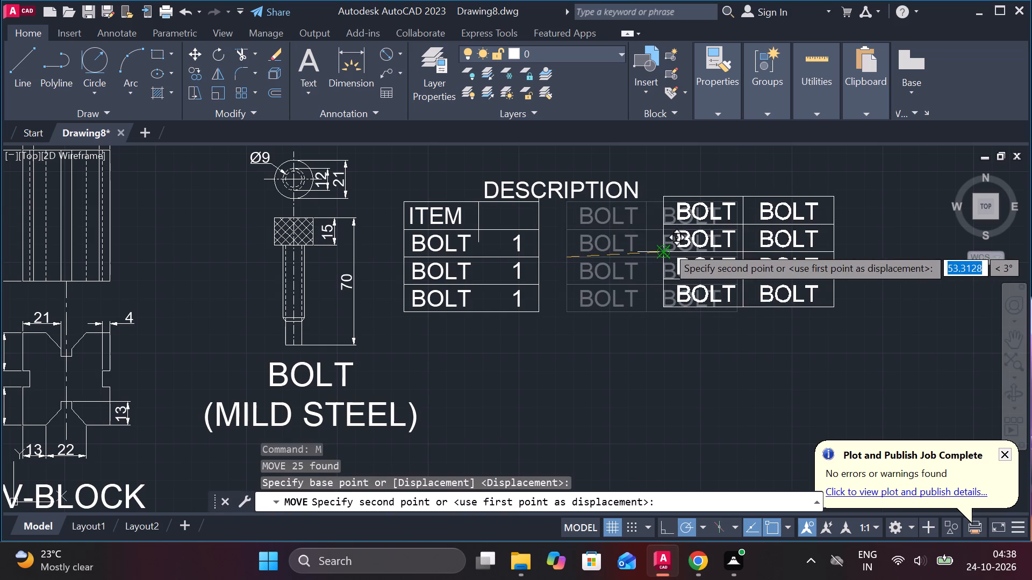
scroll(706, 247, "down", 1)
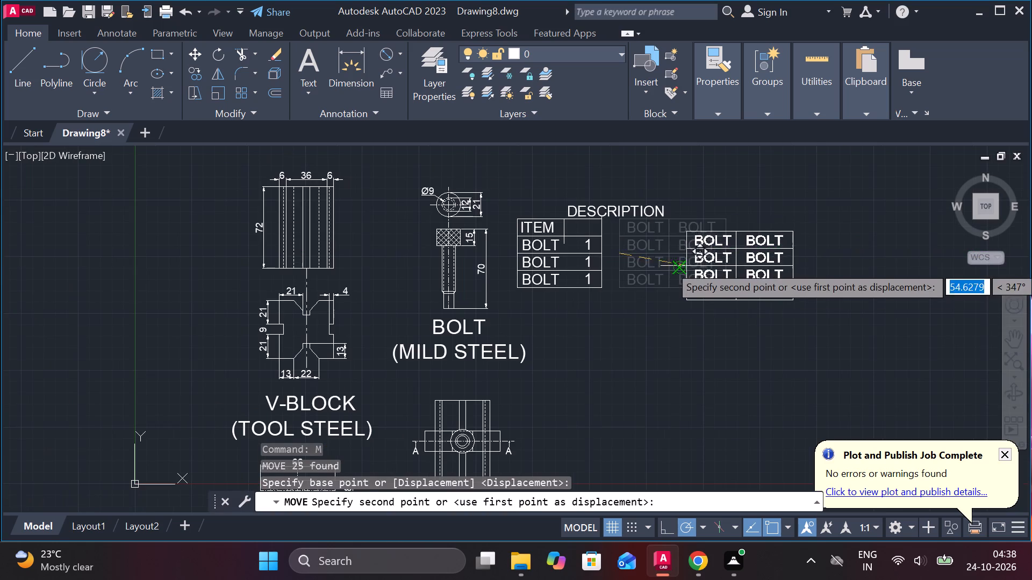
scroll(689, 260, "up", 1)
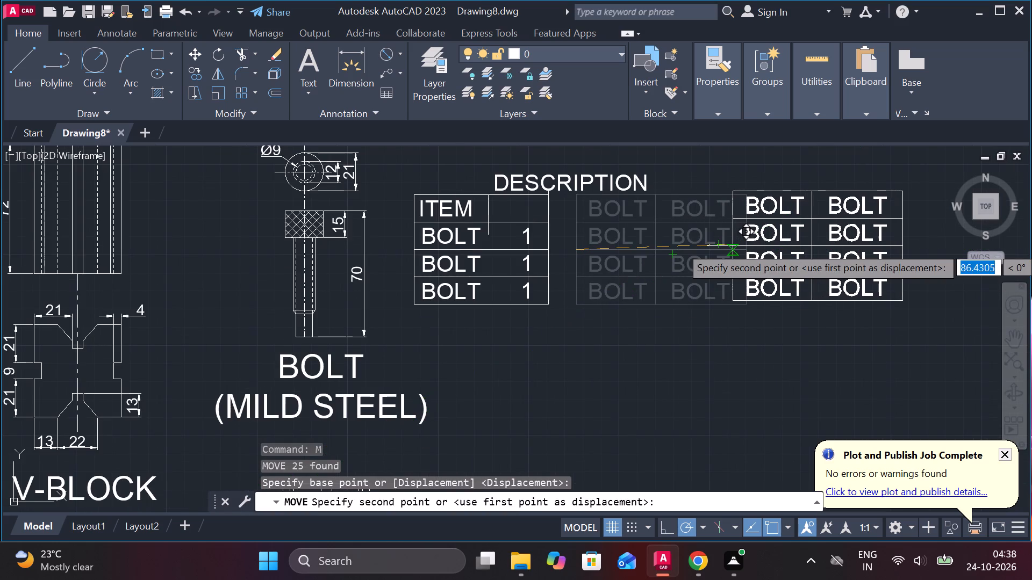
left_click(733, 246)
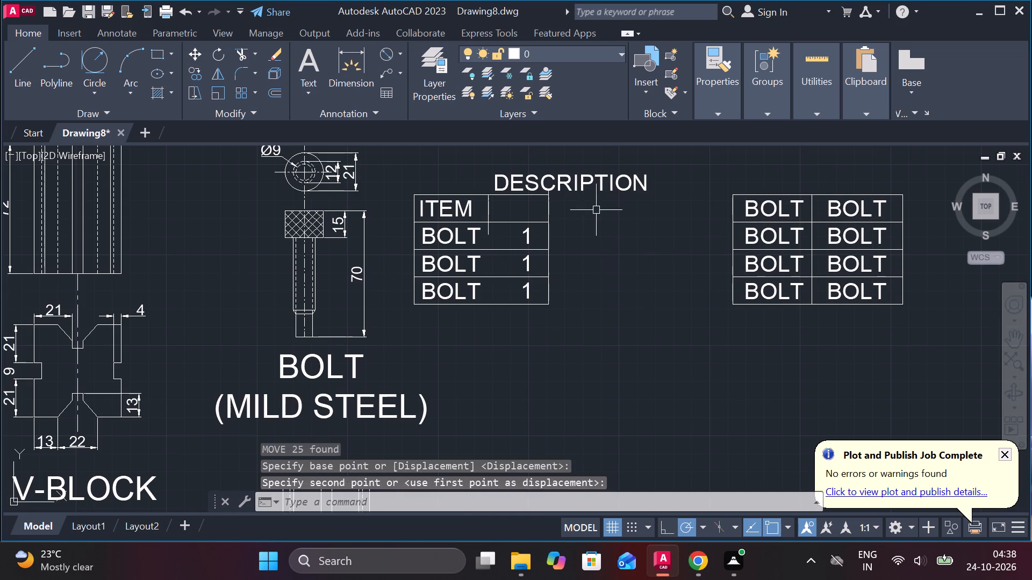
Move the DESCRIPTION text back down into the table's top row, beside ITEM.
left_click(570, 184)
scroll(526, 191, "up", 3)
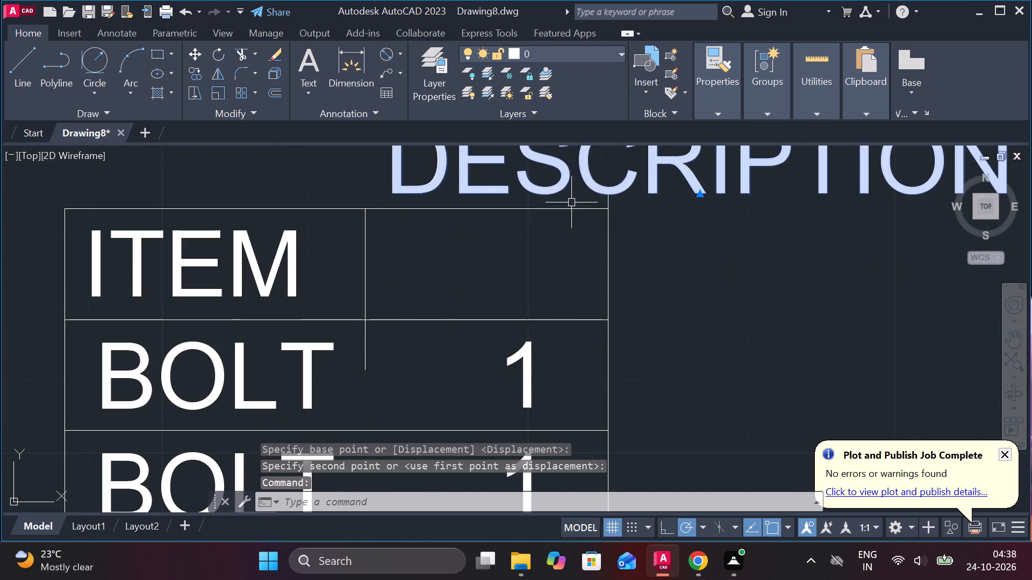
scroll(571, 202, "down", 1)
middle_click_drag(573, 214, 571, 275)
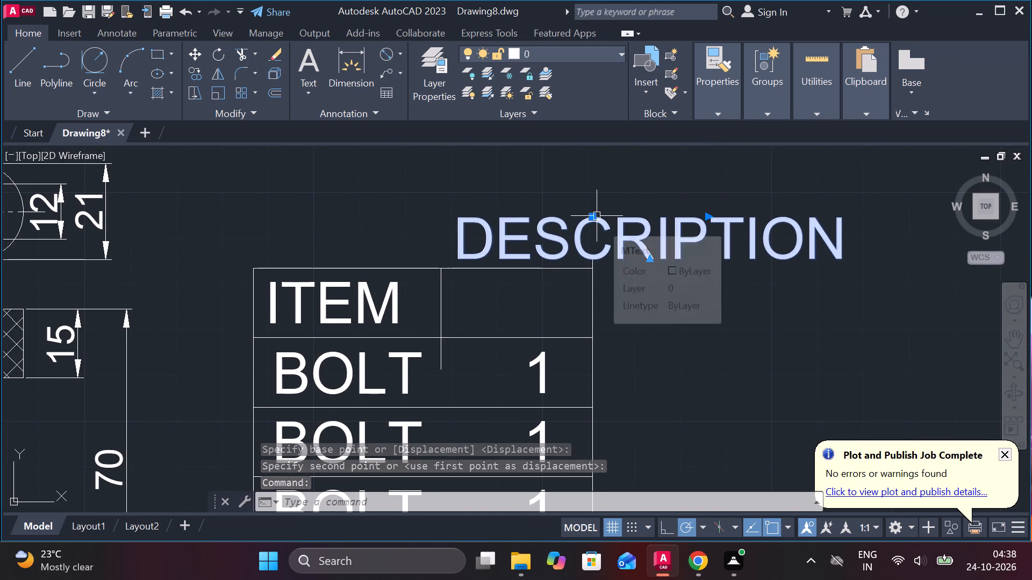
left_click(596, 218)
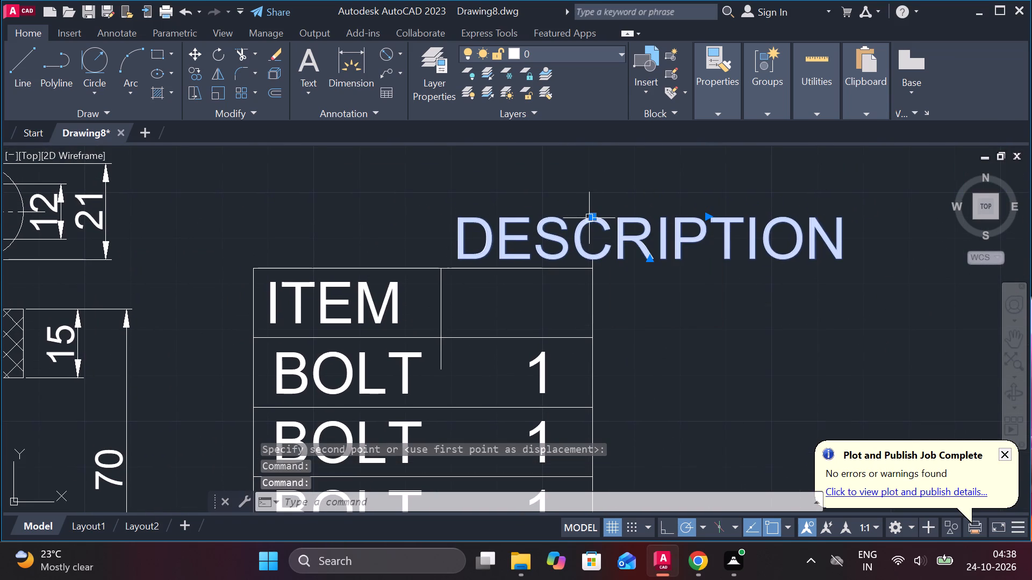
left_click(591, 218)
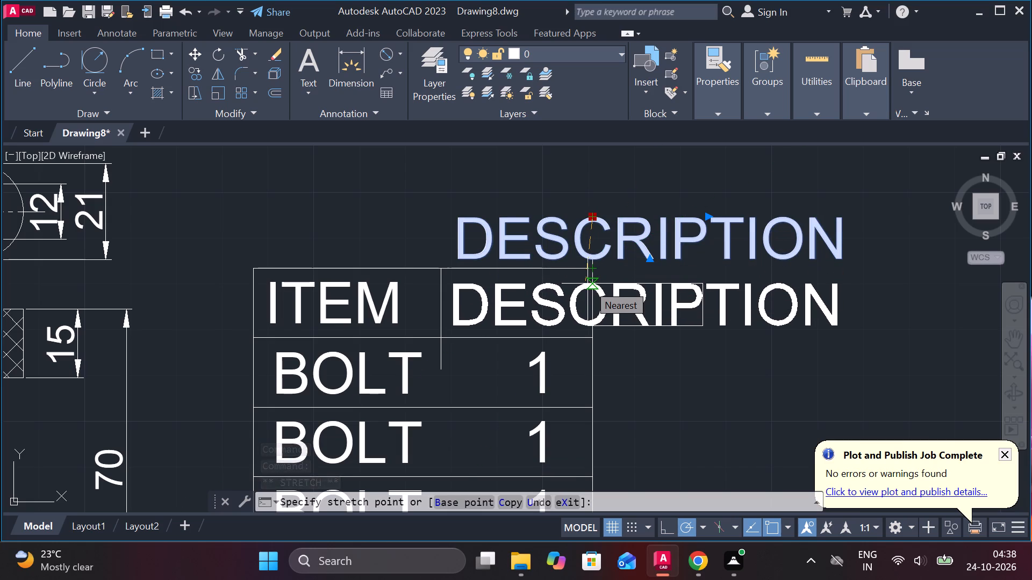
left_click(587, 284)
key("Escape")
Move the second column's right-hand vertical line outward until it clears the end of the DESCRIPTION text.
scroll(638, 346, "down", 2)
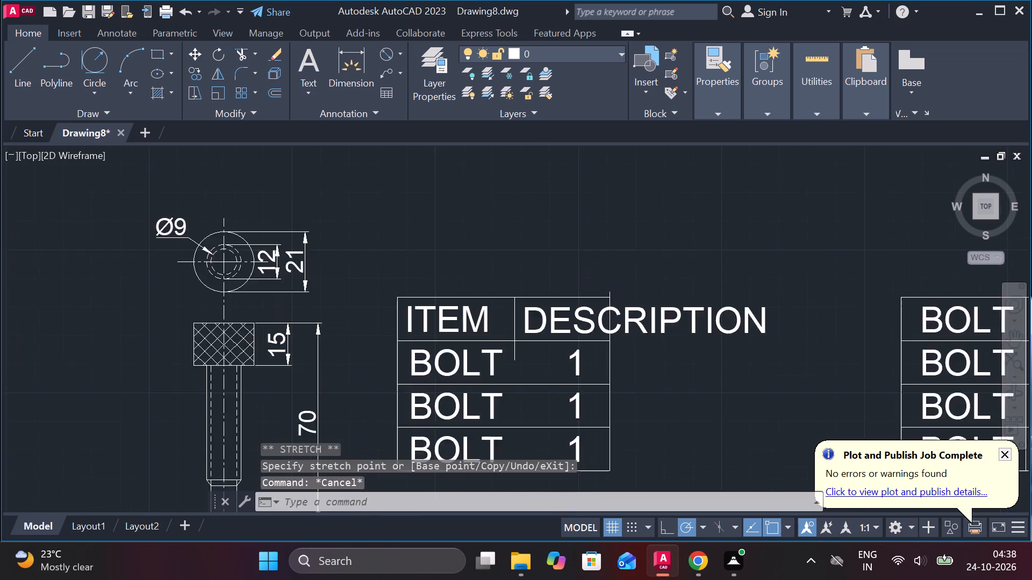
scroll(637, 354, "up", 2)
left_click(591, 337)
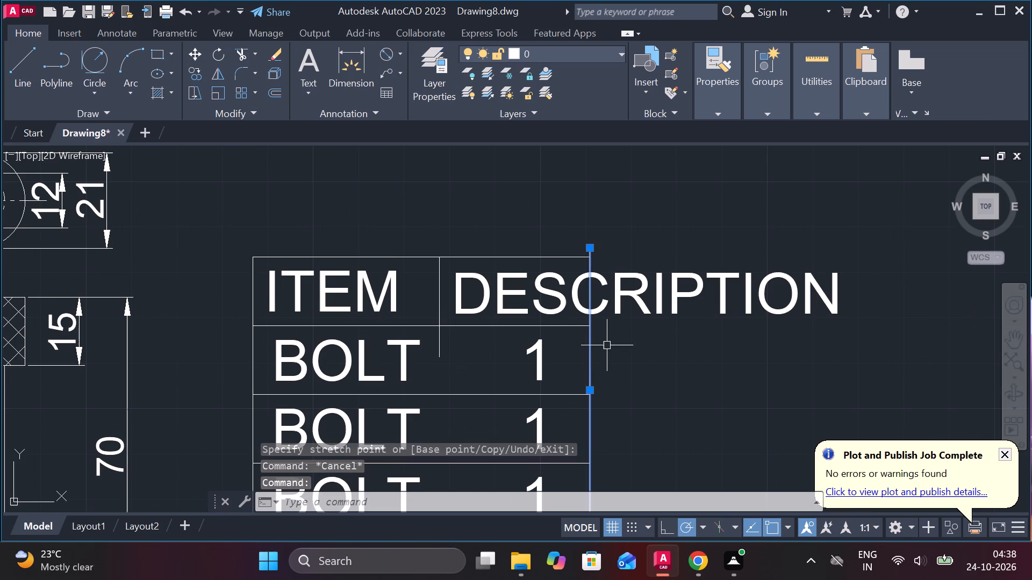
key("m")
key("Return")
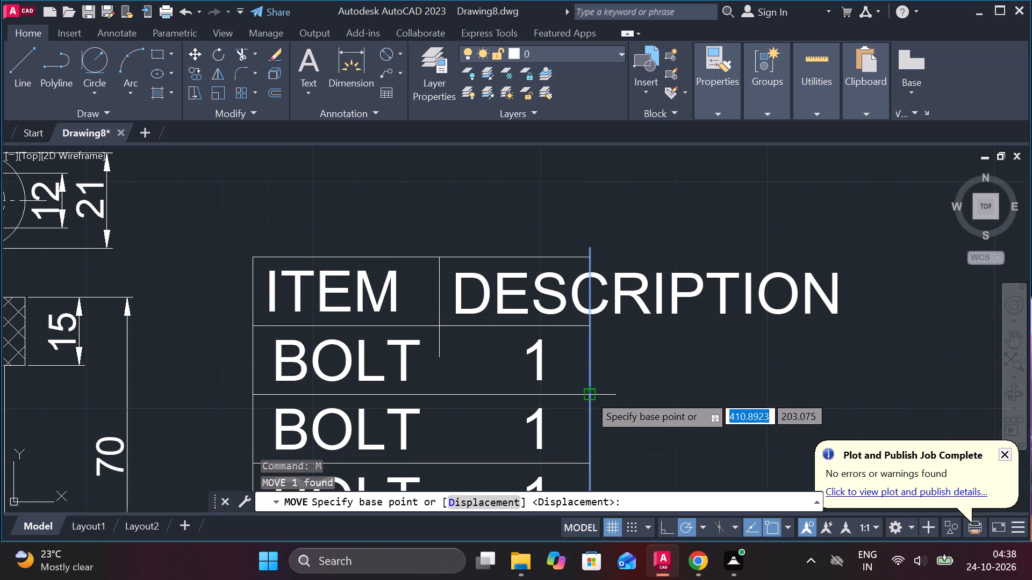
left_click(589, 395)
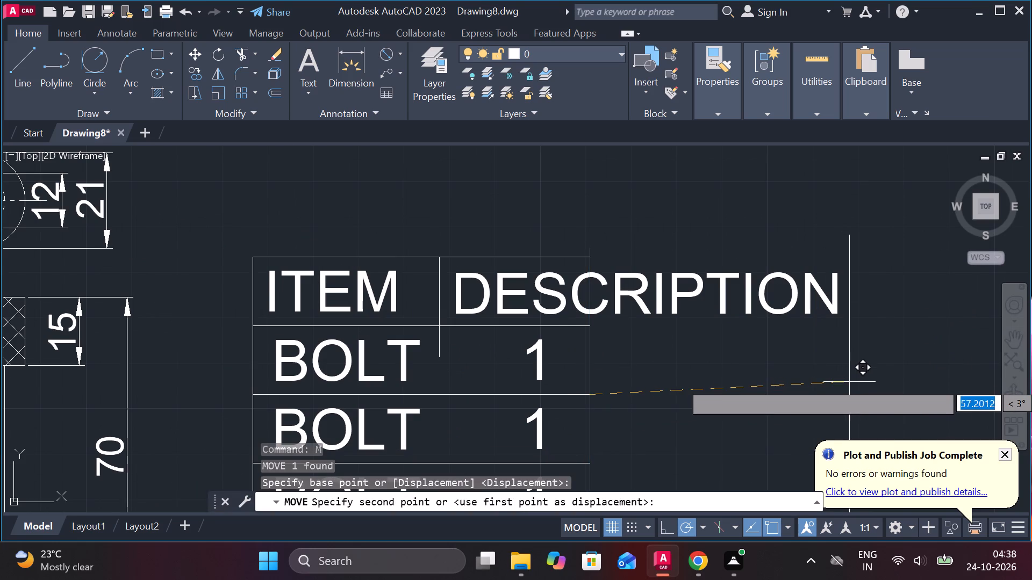
left_click(855, 395)
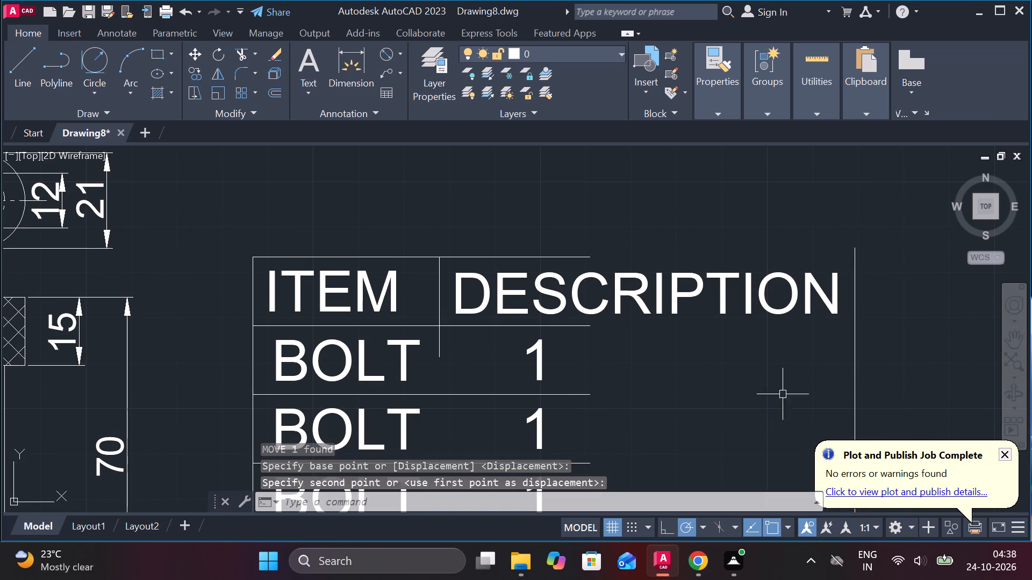
Extend the divider between the ITEM and DESCRIPTION columns down to the table's bottom line.
middle_click_drag(727, 396, 730, 269)
key("Escape")
type("EX")
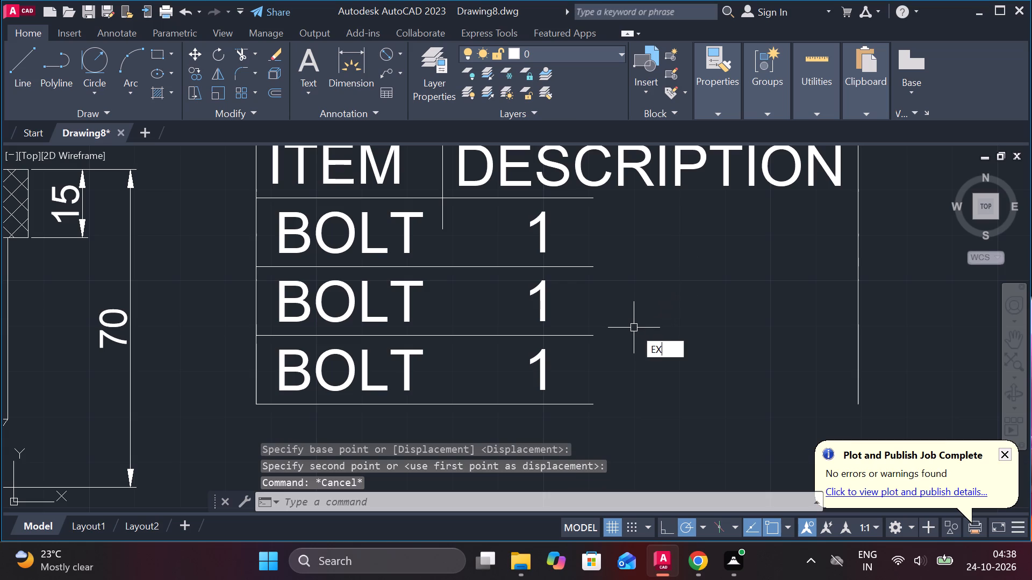
key("space")
left_click(441, 210)
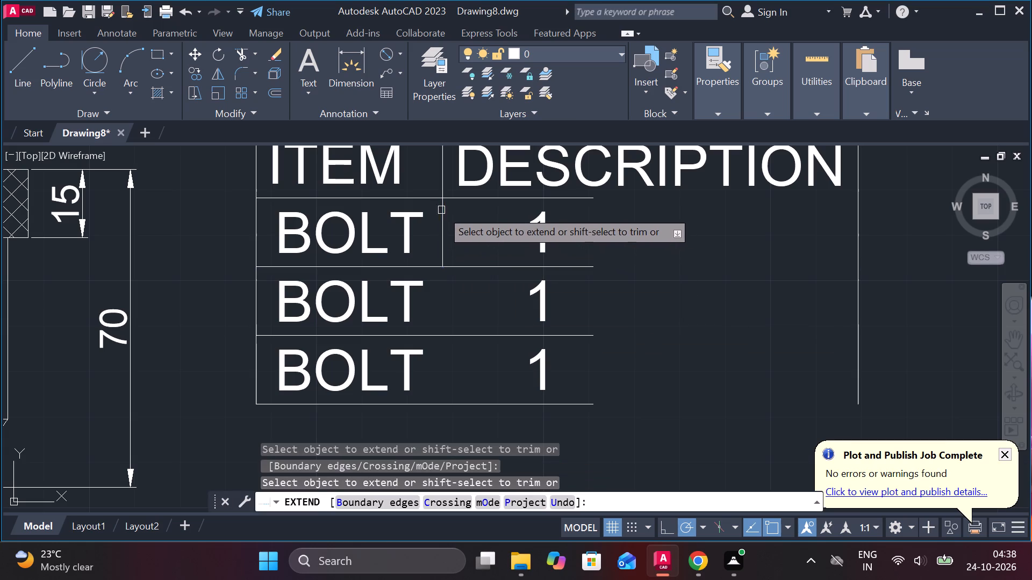
left_click(444, 232)
double_click(444, 243)
scroll(490, 261, "down", 2)
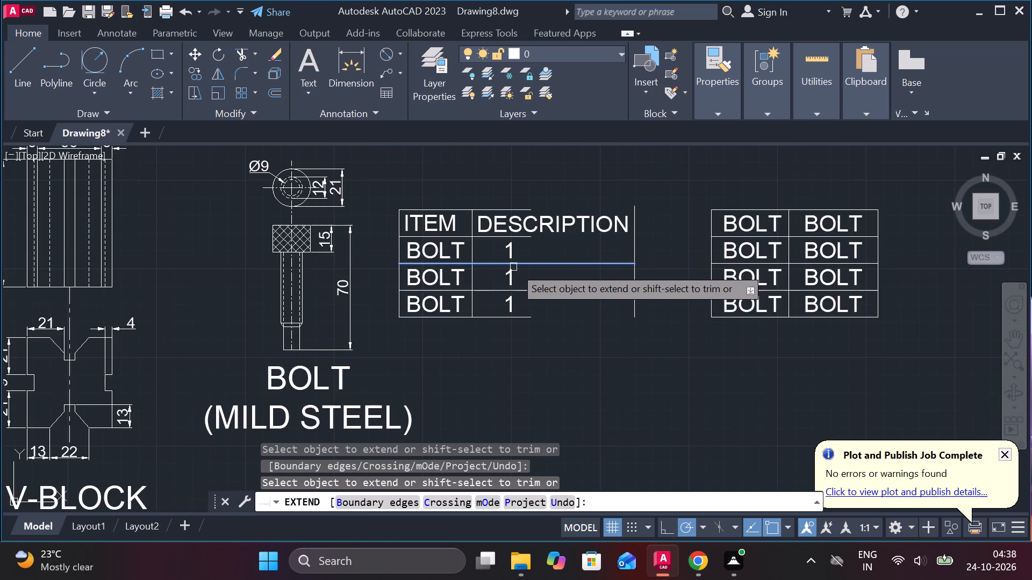
Extend the table's top line over DESCRIPTION to the relocated vertical line.
left_click(513, 207)
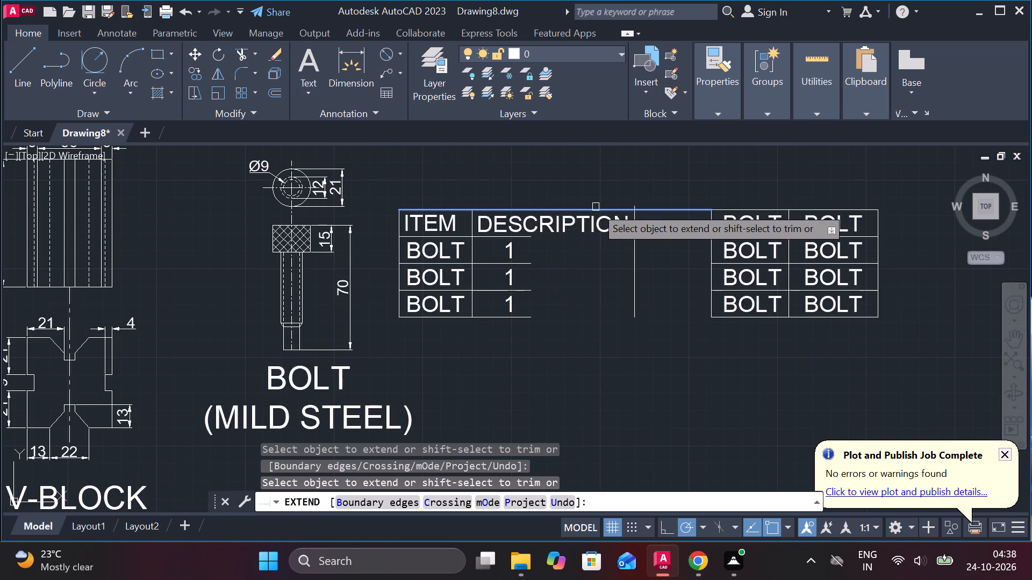
key("Escape")
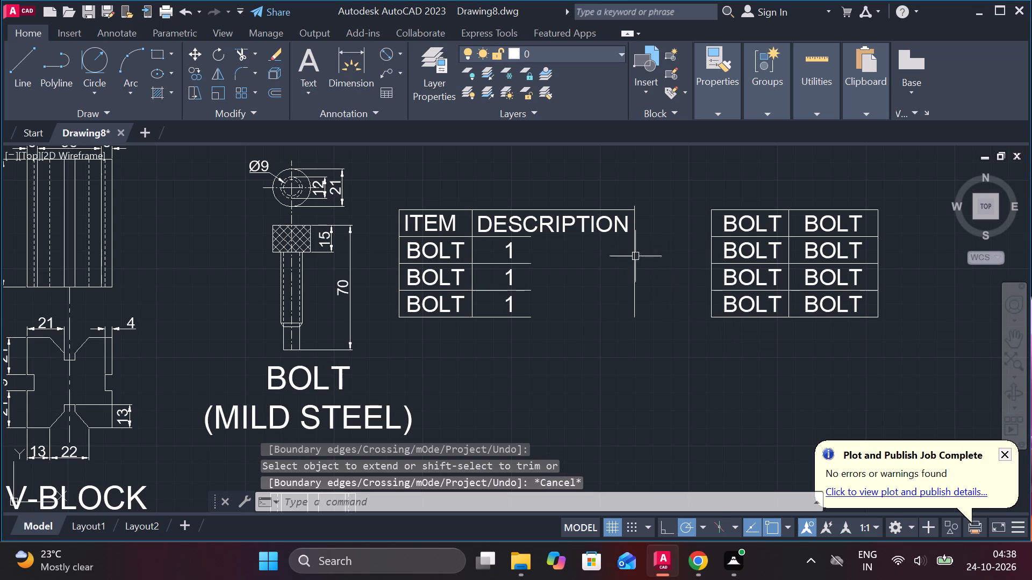
Erase the vertical line just beyond the DESCRIPTION text.
left_click(632, 256)
type("E")
key("space")
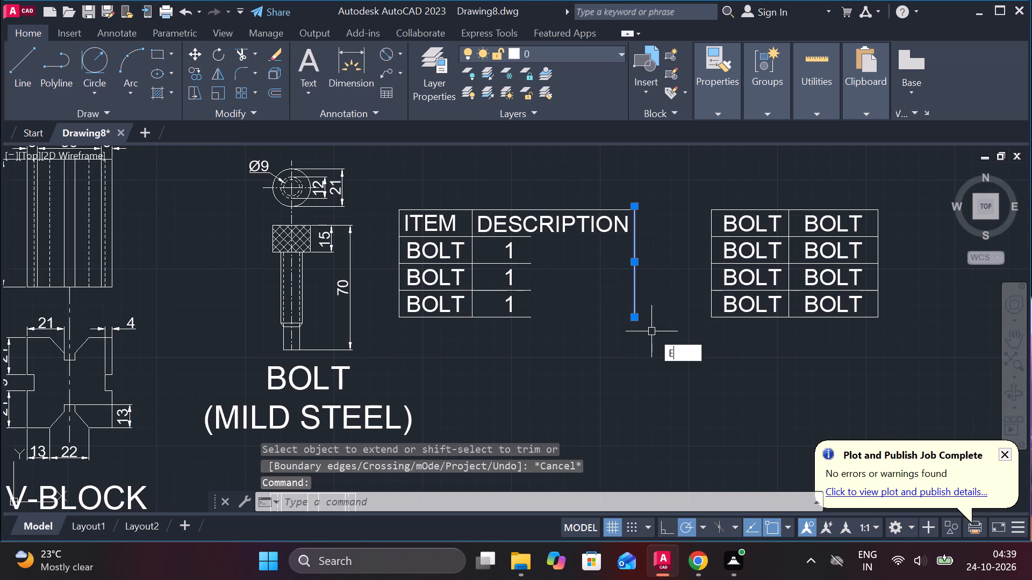
Move the detached two-column BOLT block so its top-left corner meets the end of the line above DESCRIPTION.
left_click(676, 173)
left_click(909, 342)
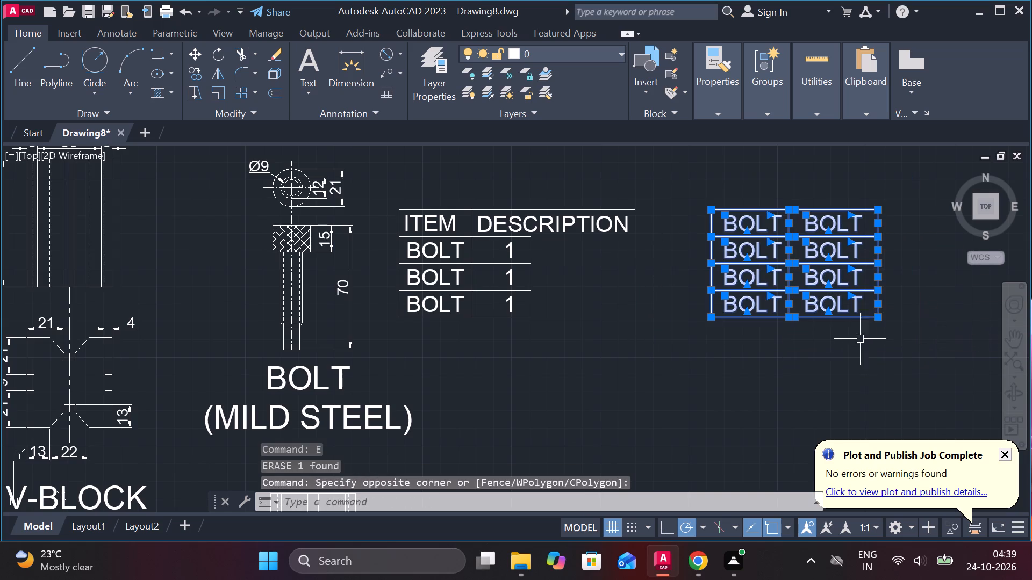
key("m")
key("Return")
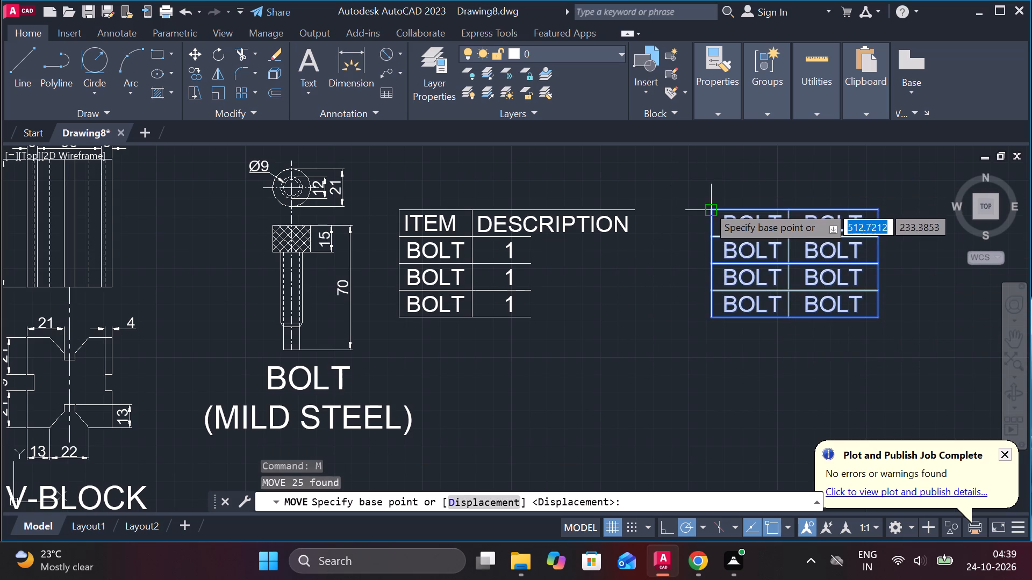
left_click(707, 206)
left_click(635, 209)
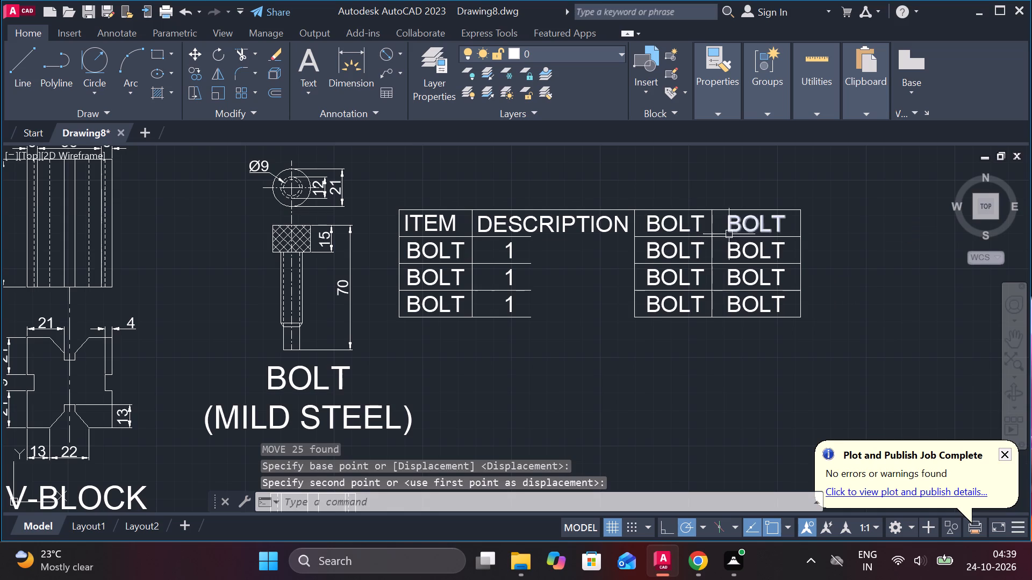
key("Escape")
Extend the table's bottom line and the three row lines above it across the DESCRIPTION column to its far vertical line.
type("EX")
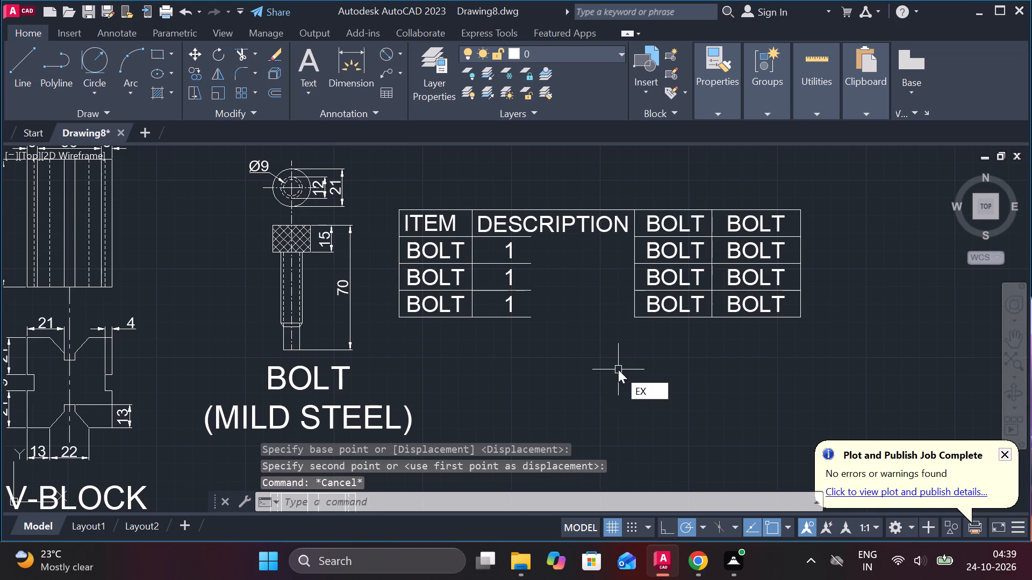
key("space")
left_click(507, 316)
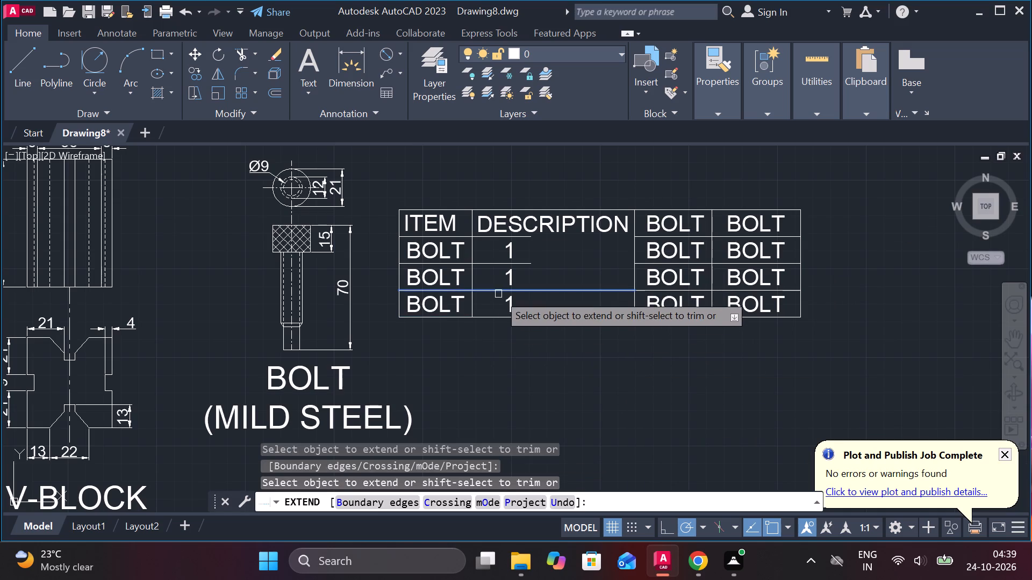
left_click(498, 294)
left_click(493, 266)
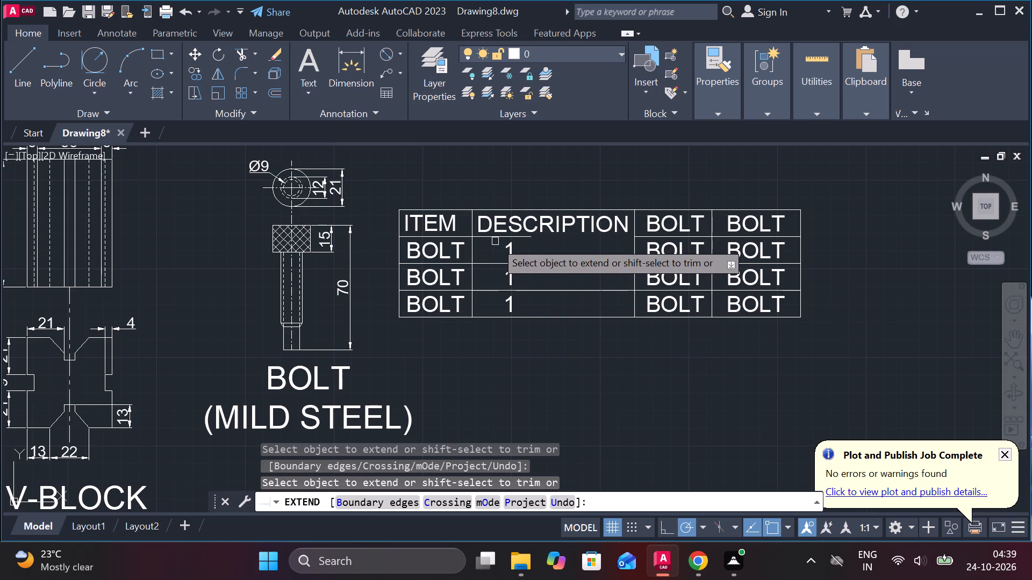
left_click(498, 239)
scroll(459, 303, "up", 2)
middle_click_drag(489, 315, 503, 329)
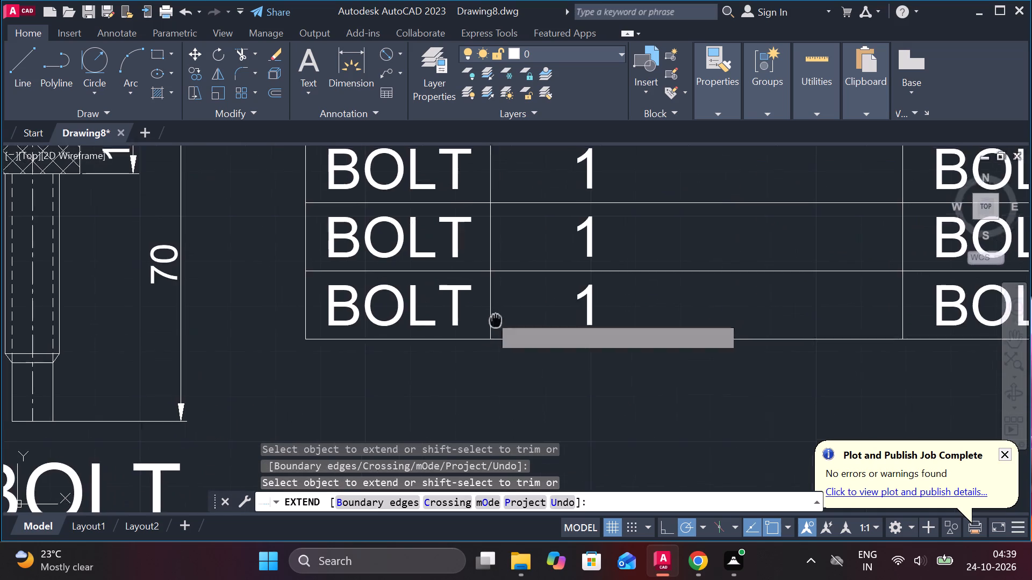
middle_click_drag(503, 329, 516, 353)
scroll(584, 363, "down", 2)
scroll(557, 329, "up", 2)
key("Escape")
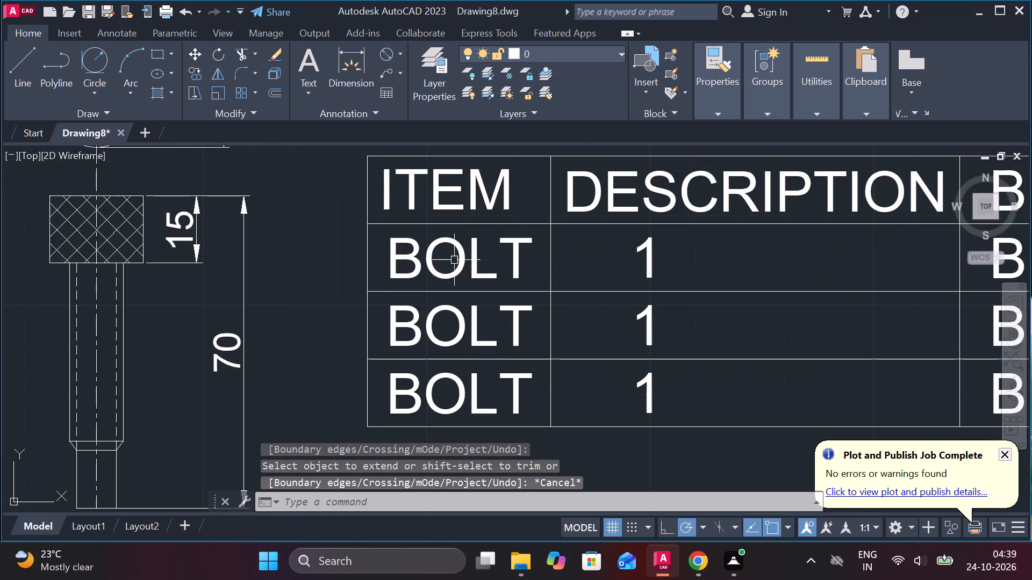
Replace the BOLT text in the first row under ITEM with 1 and centre it.
double_click(454, 260)
key("Escape")
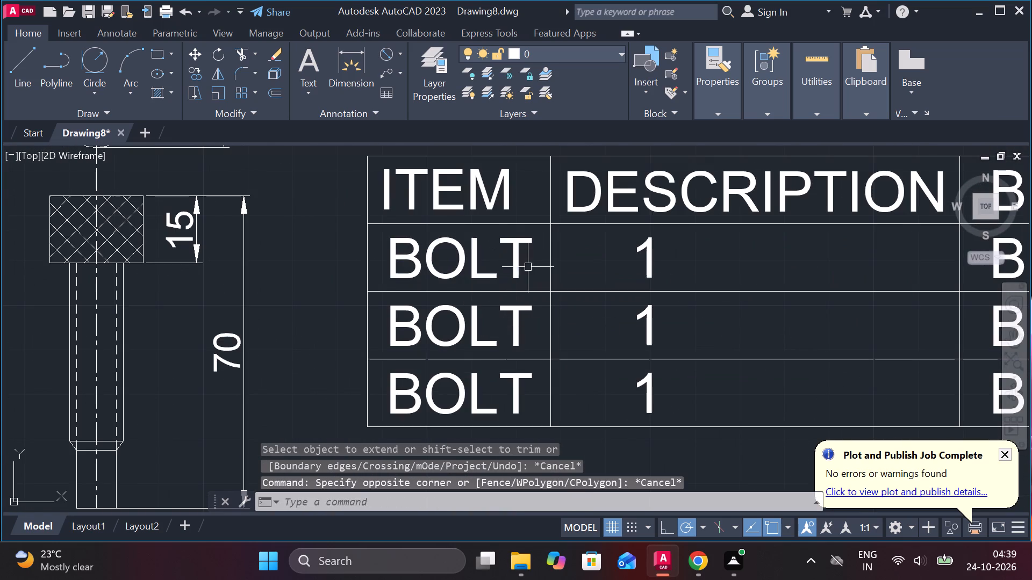
left_click(527, 265)
key("Escape")
double_click(518, 252)
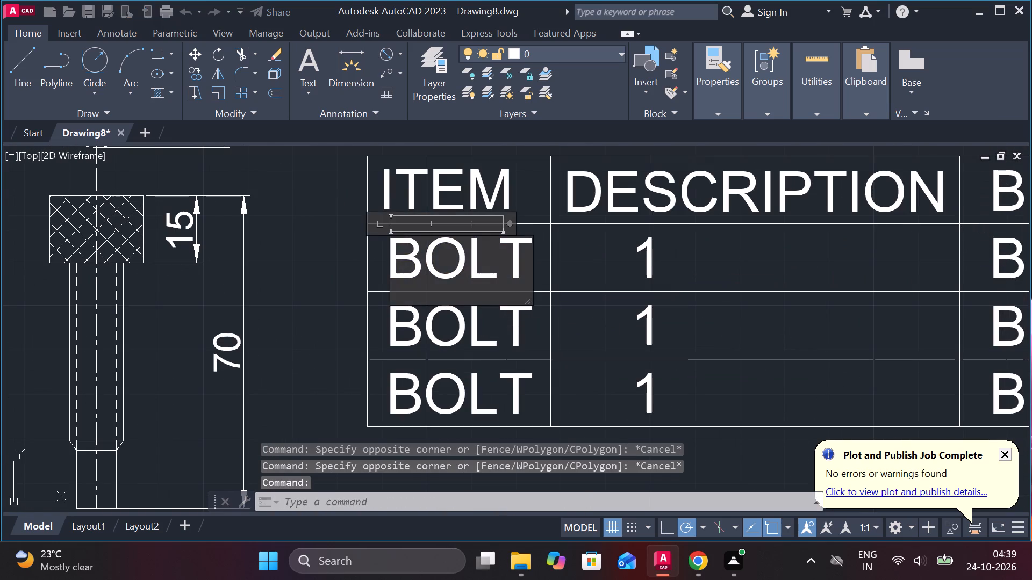
key("BackSpace")
key("BackSpace")
key("BackSpace")
key("BackSpace")
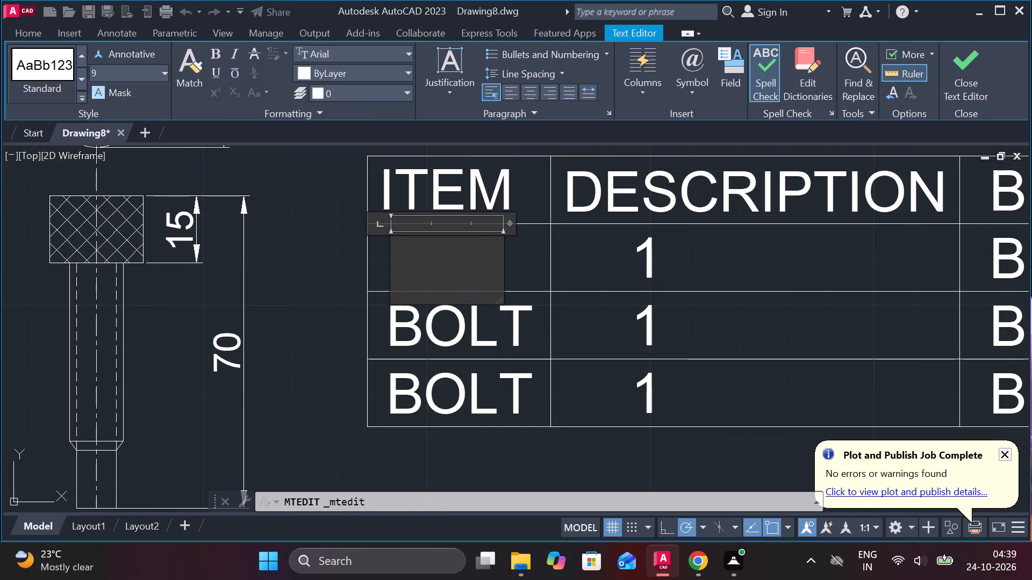
key("1")
left_click(522, 95)
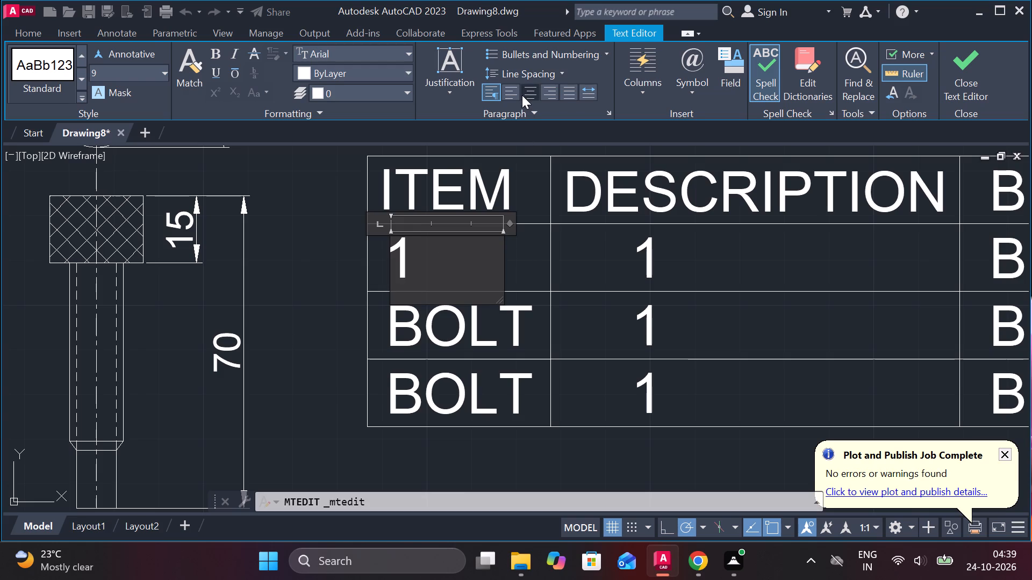
left_click(970, 92)
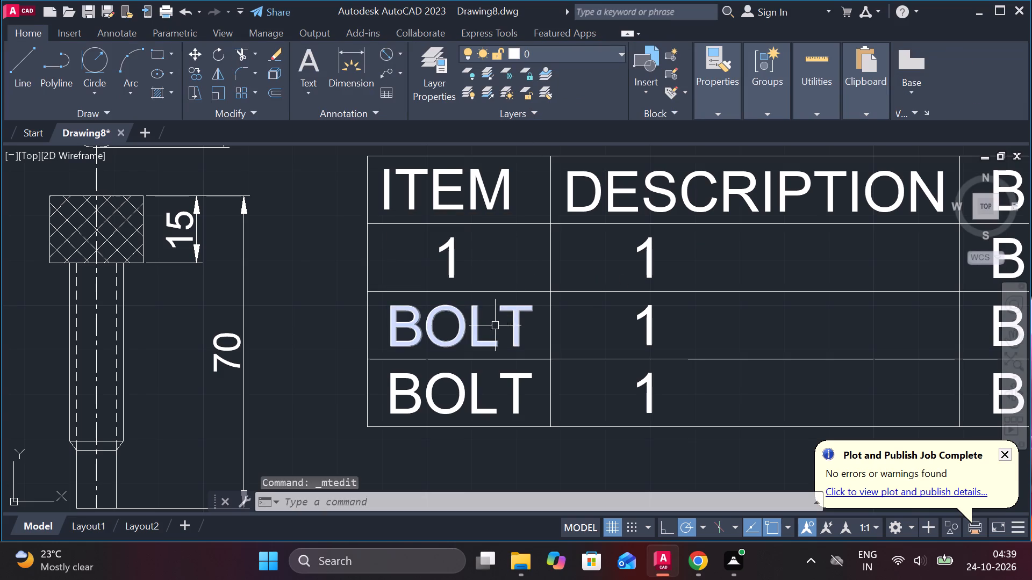
Replace the BOLT text in the second row under ITEM with 2 and centre it.
double_click(474, 327)
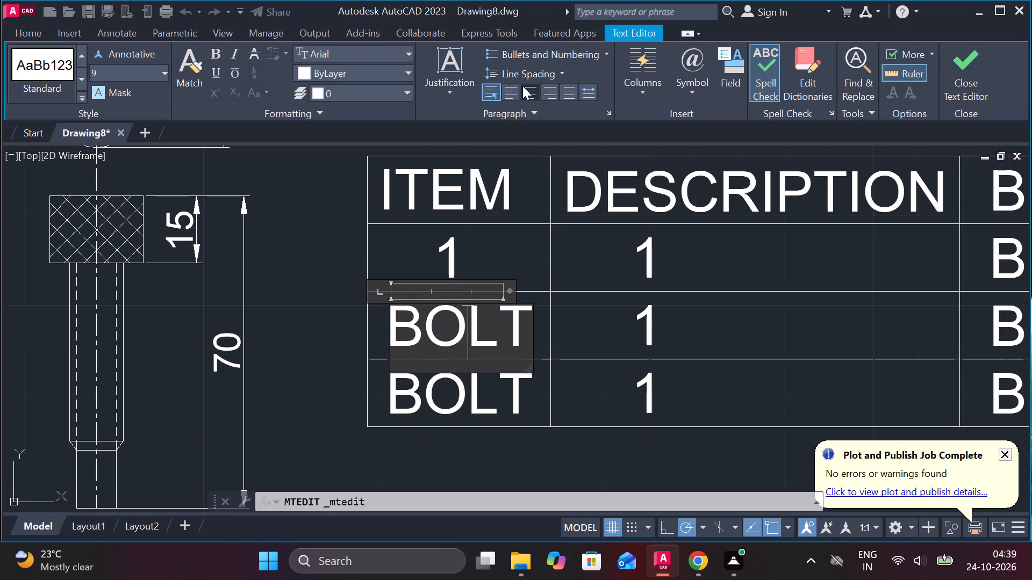
left_click(522, 86)
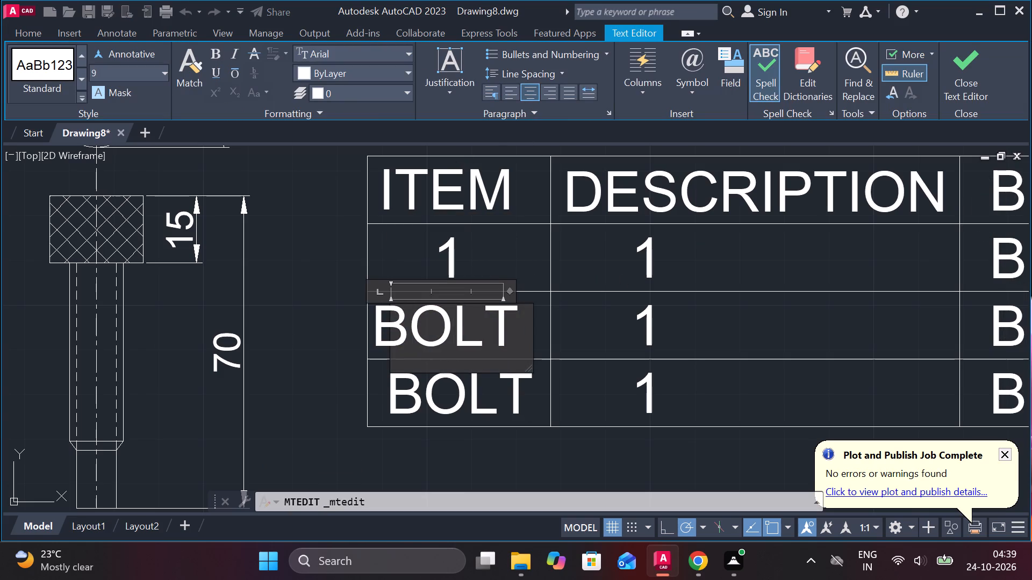
left_click_drag(519, 332, 382, 337)
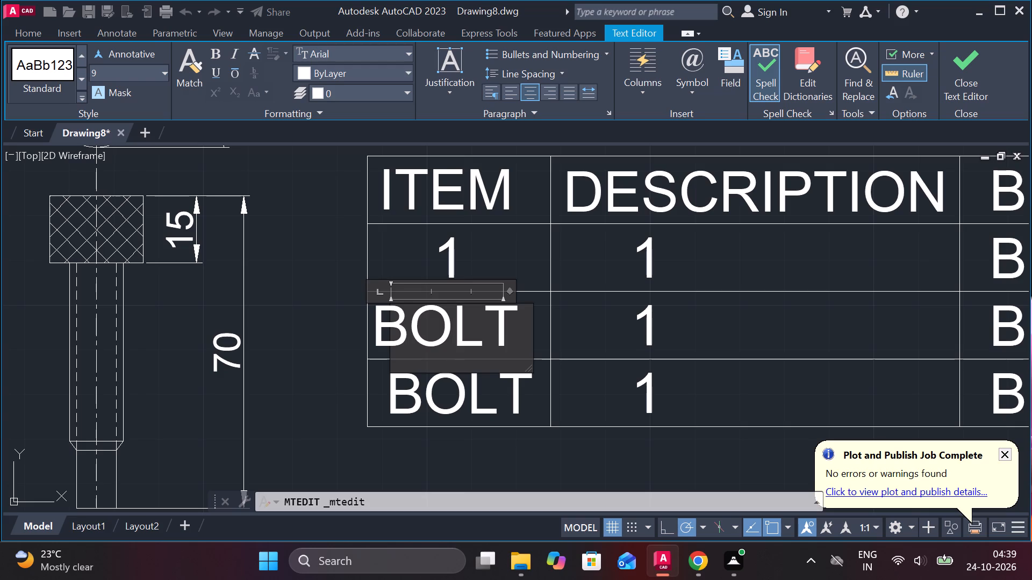
left_click(521, 322)
key("Right")
key("Right")
key("BackSpace")
key("BackSpace")
key("BackSpace")
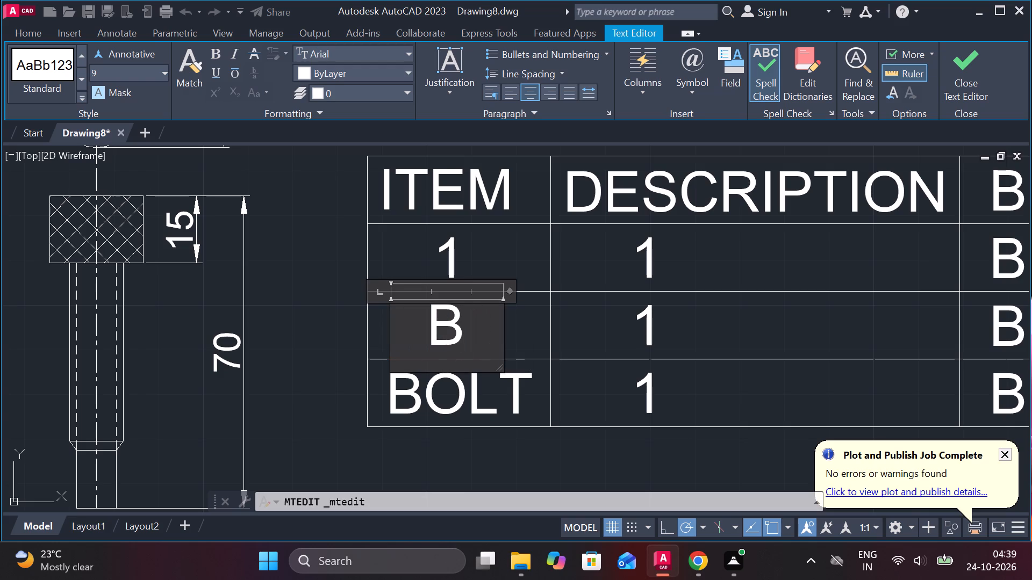
key("BackSpace")
key("2")
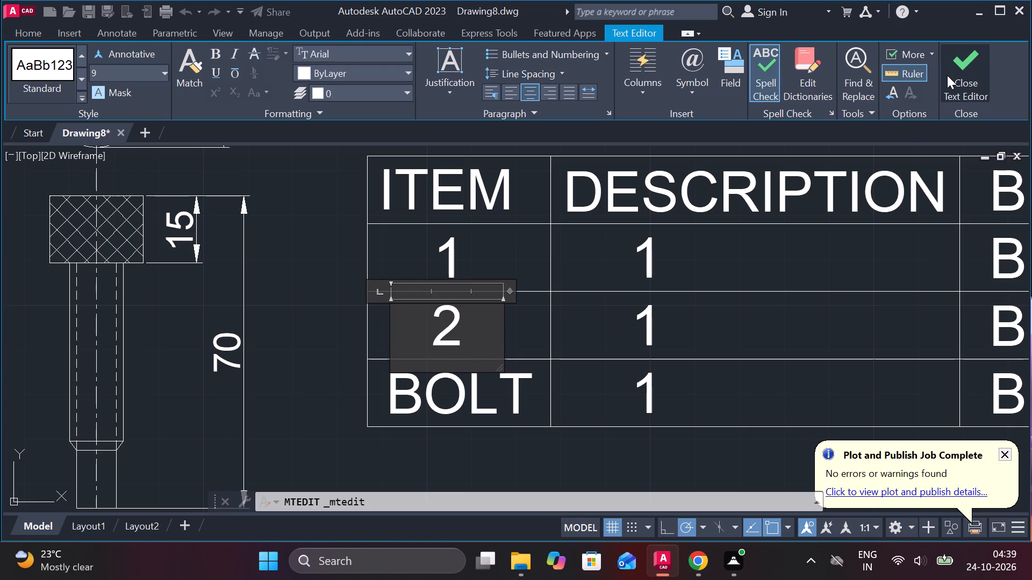
left_click(947, 75)
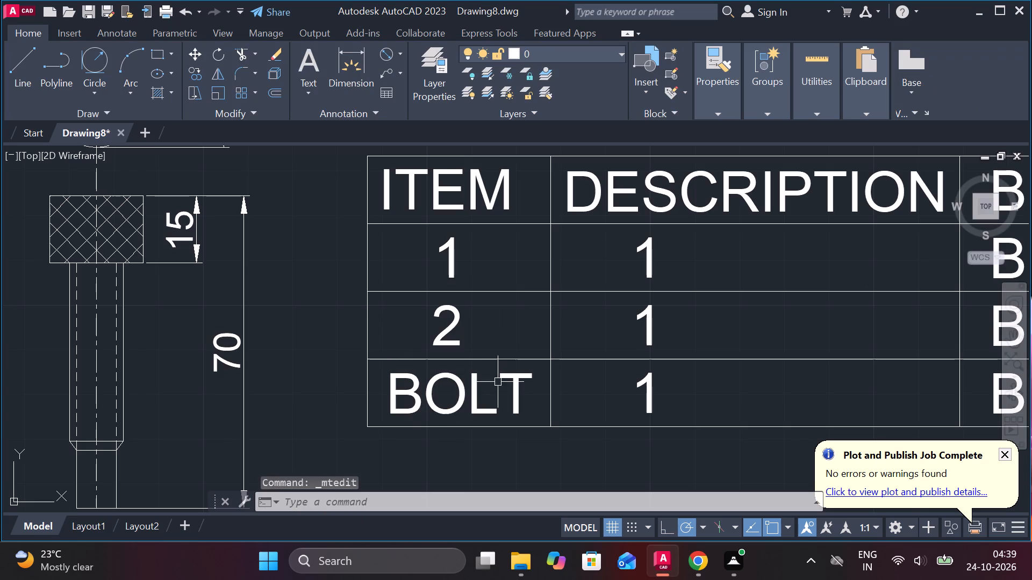
Replace the BOLT text in the third row under ITEM with 3 and centre it.
double_click(476, 387)
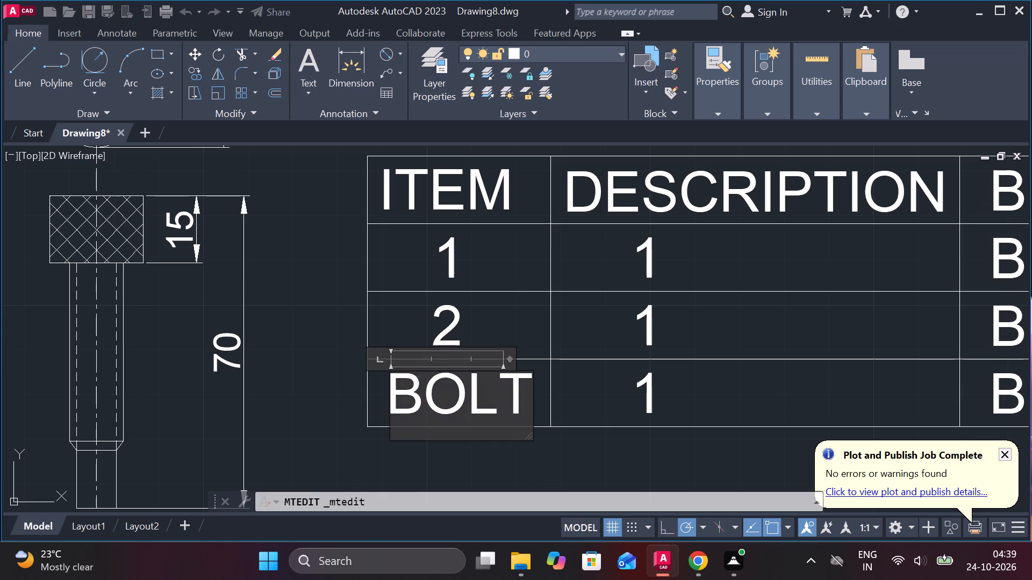
key("Right")
key("BackSpace")
key("BackSpace")
key("Right")
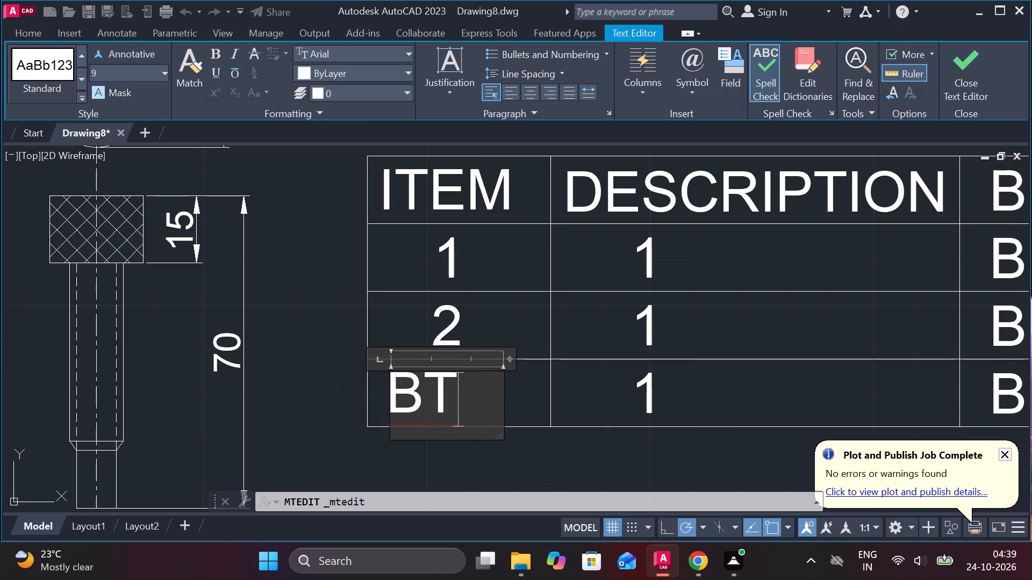
key("BackSpace")
key("BackSpace")
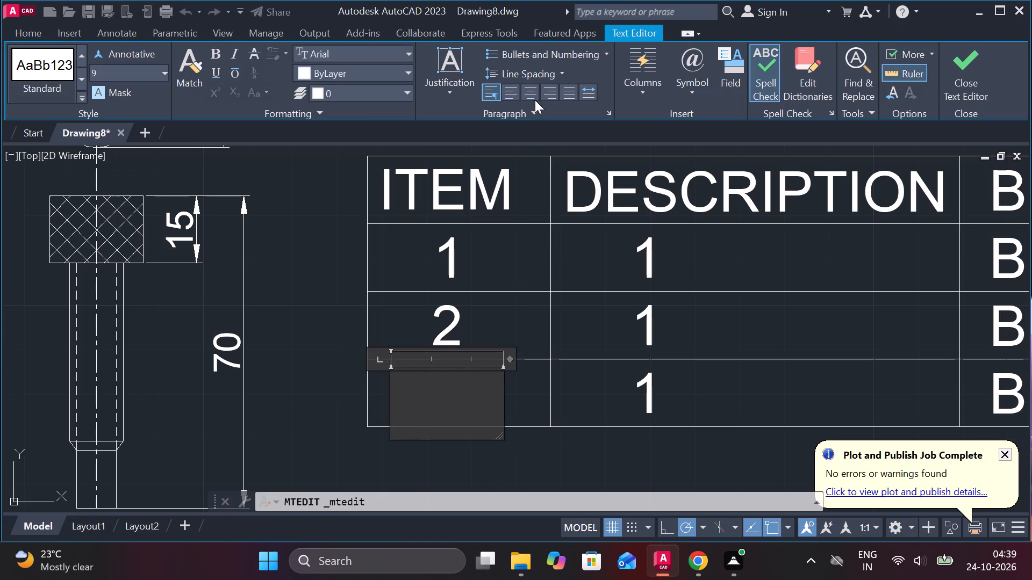
left_click(535, 99)
key("3")
key("3")
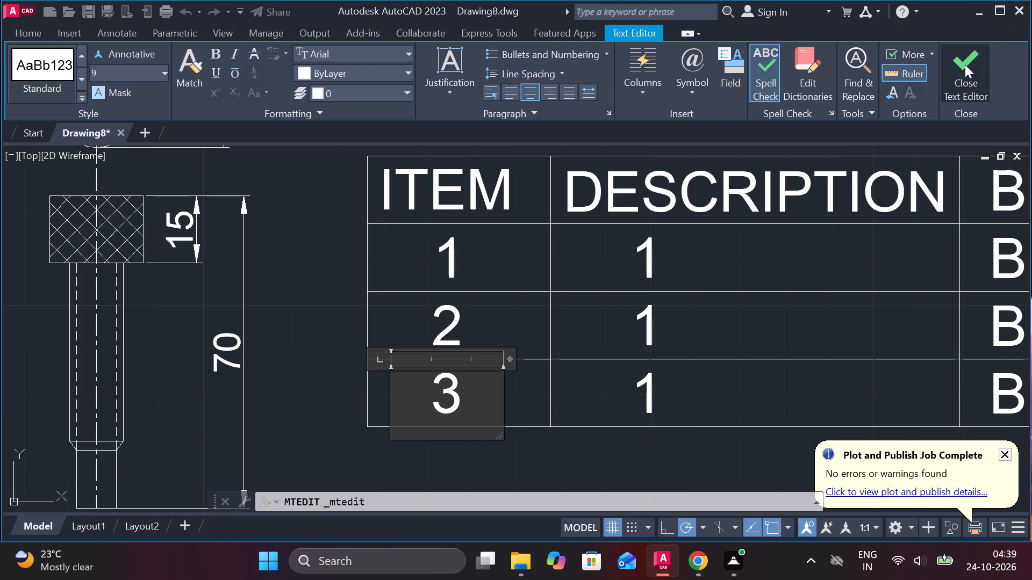
left_click(965, 64)
Replace the 1 in the first row under DESCRIPTION with BOLT, keeping it centre-aligned.
double_click(649, 256)
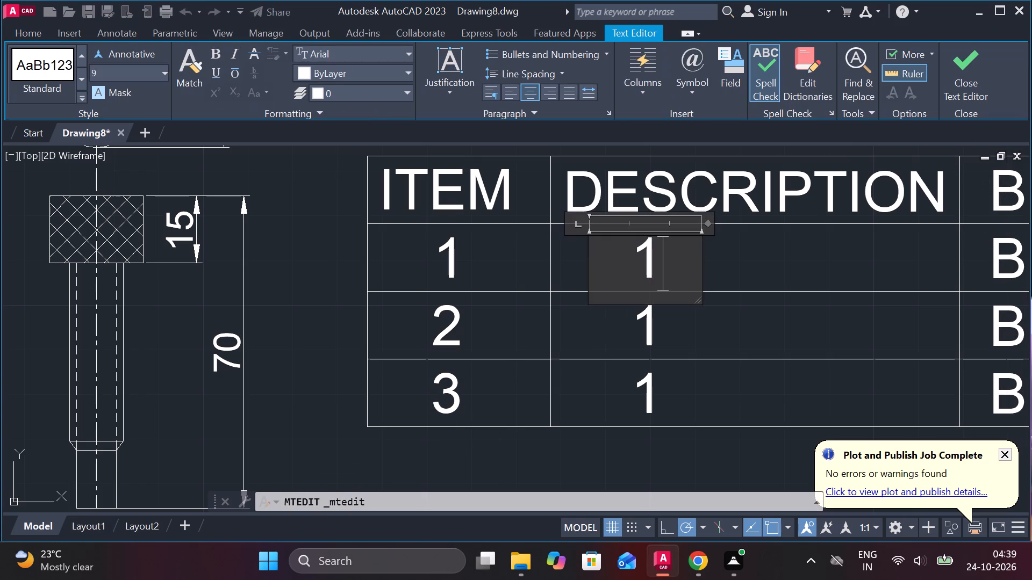
key("BackSpace")
type("BOLR")
key("BackSpace")
key("t")
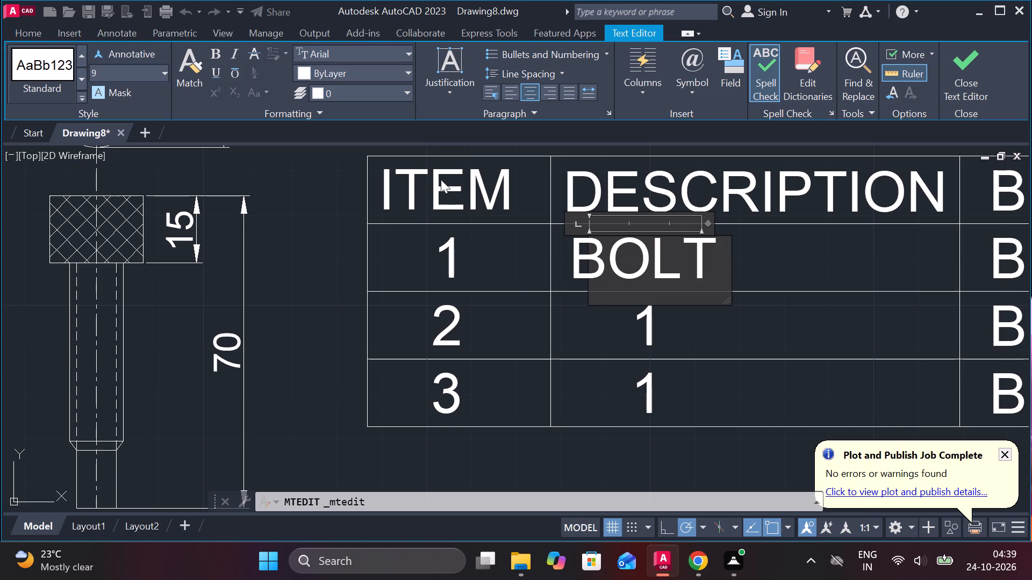
double_click(536, 94)
left_click(945, 89)
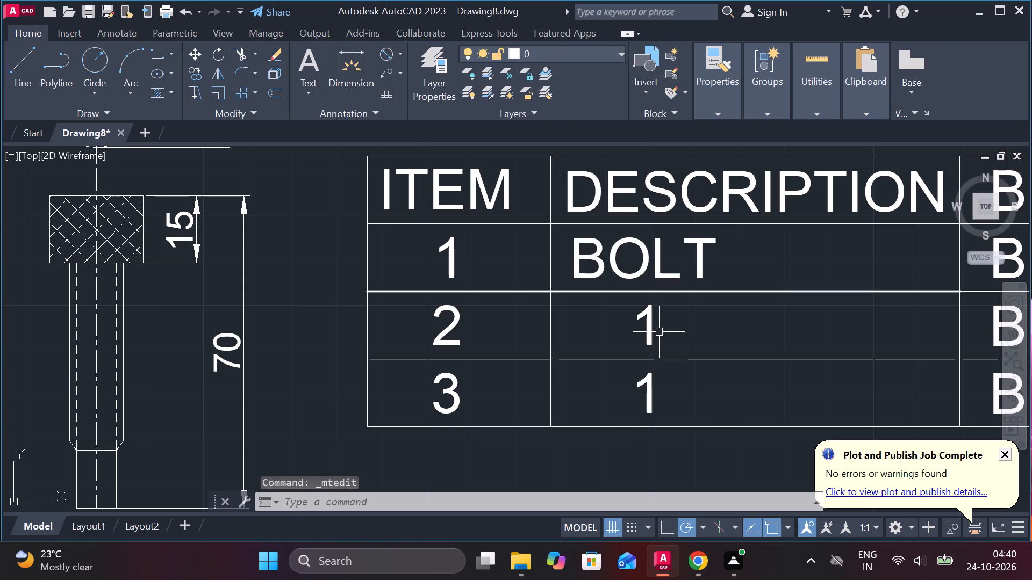
Replace the 1 in the second row under DESCRIPTION with CLAMP.
double_click(654, 327)
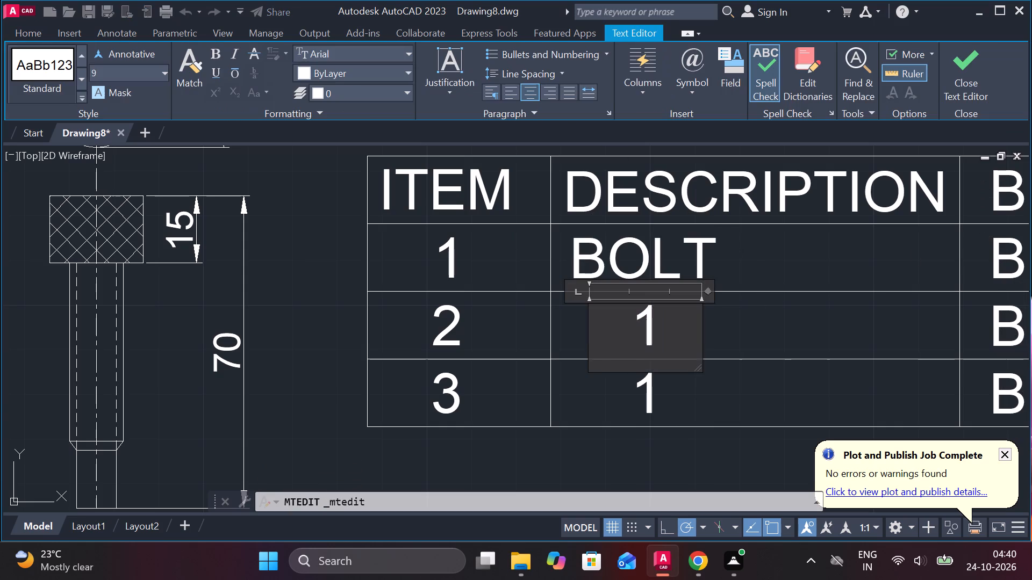
key("BackSpace")
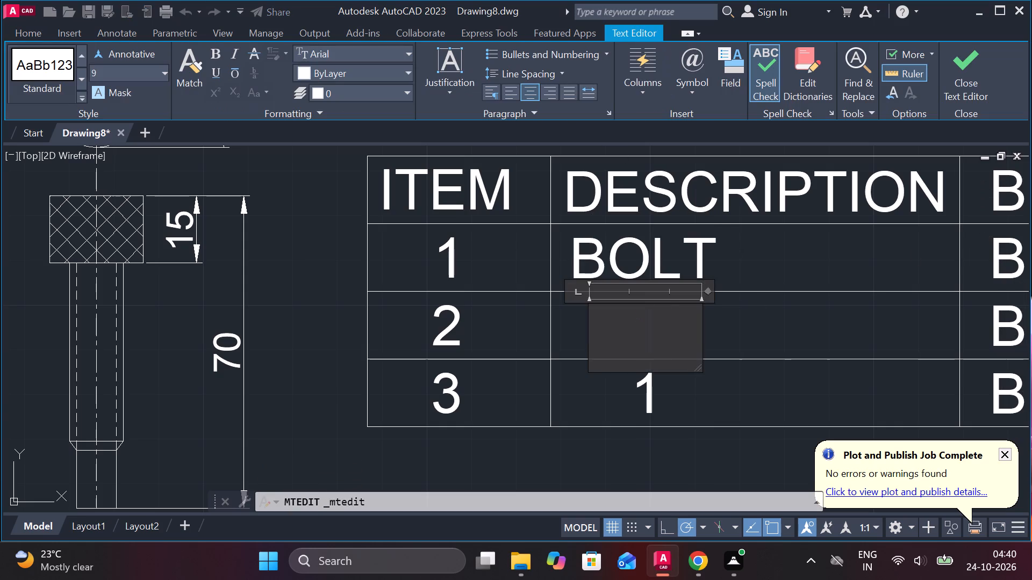
type("CLAMP")
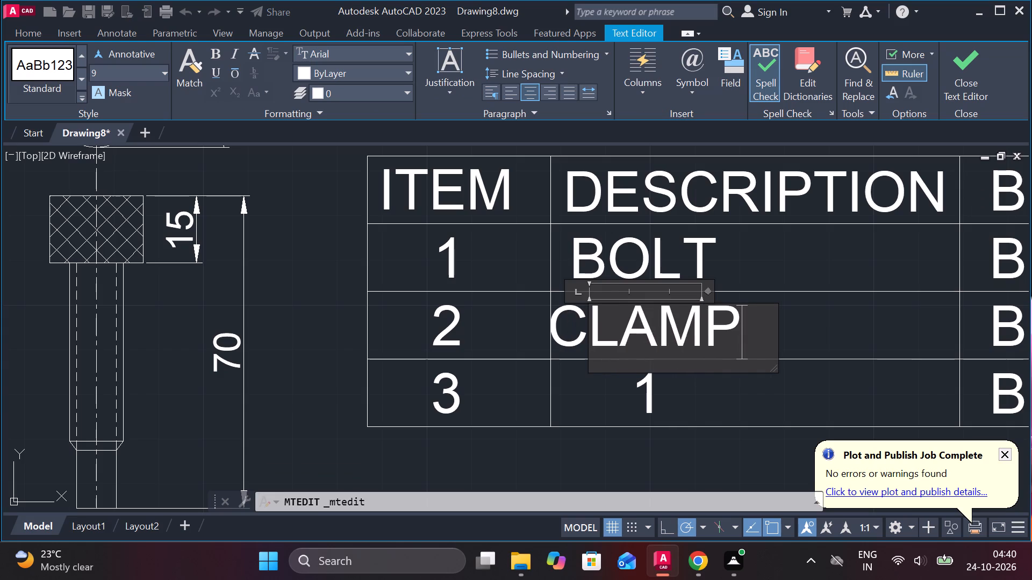
left_click(983, 64)
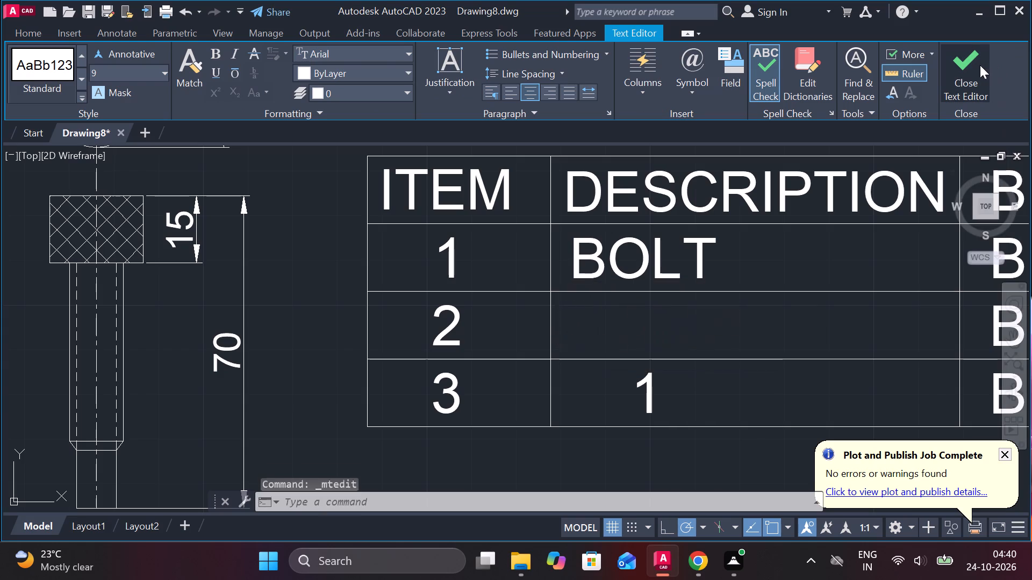
Shift the CLAMP and BOLT texts horizontally to about the middle of the DESCRIPTION column.
left_click(623, 332)
scroll(623, 332, "up", 2)
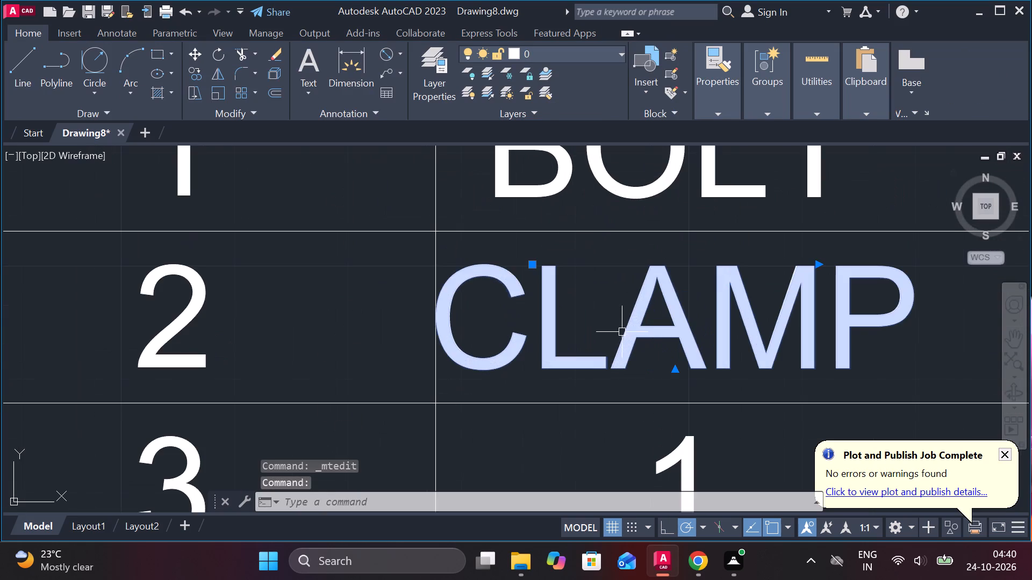
scroll(595, 333, "down", 2)
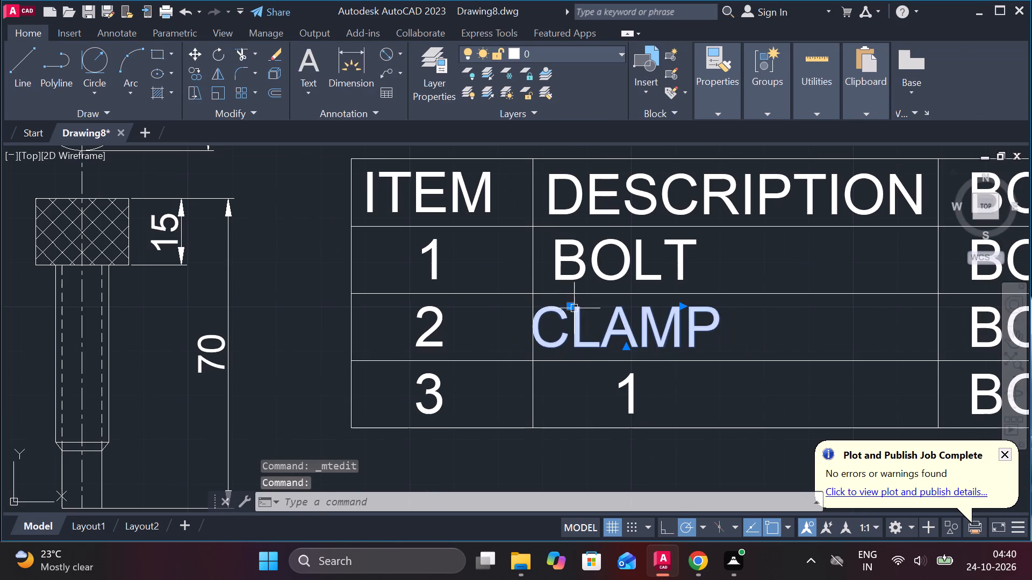
left_click(574, 308)
left_click(569, 305)
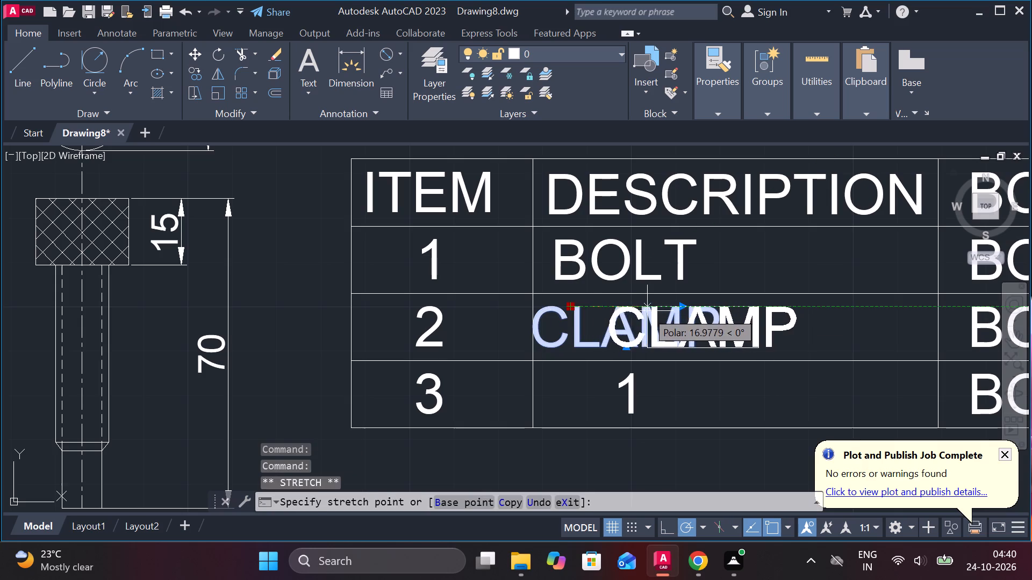
left_click(652, 311)
left_click(614, 248)
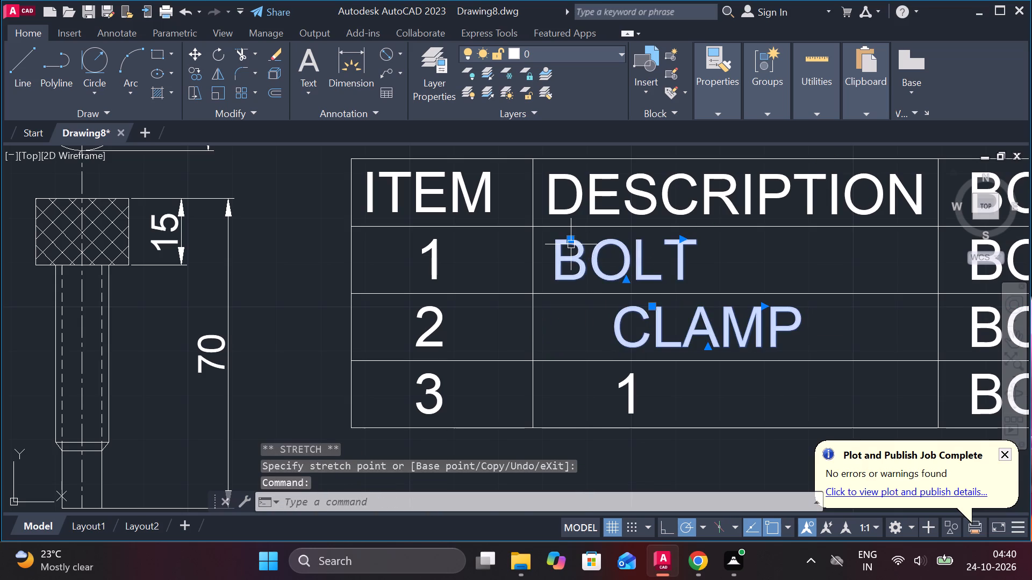
left_click(571, 242)
left_click(661, 242)
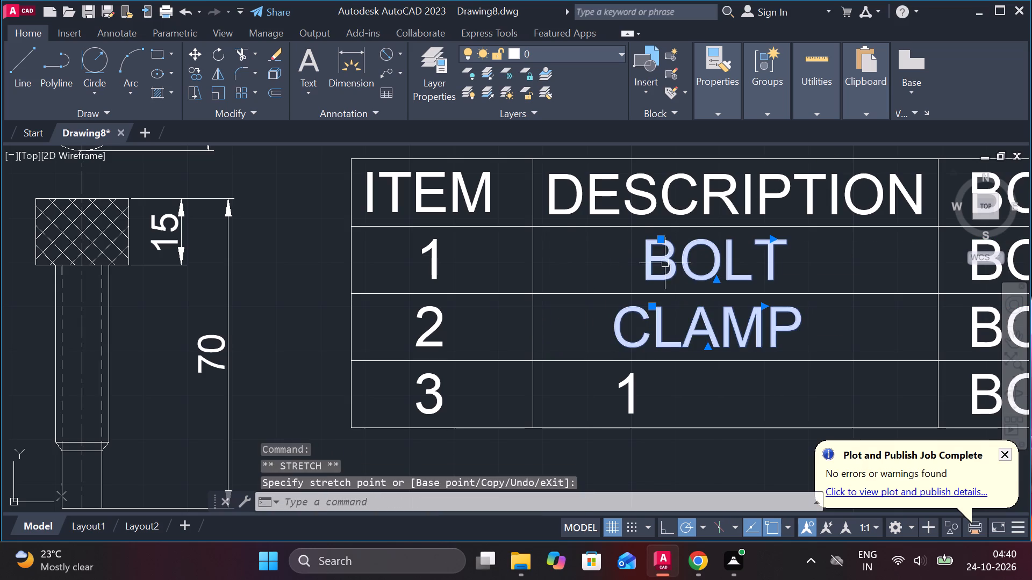
key("Escape")
Replace the 1 in the third row under DESCRIPTION with V BLOCK and widen its text frame to fit one line.
double_click(630, 387)
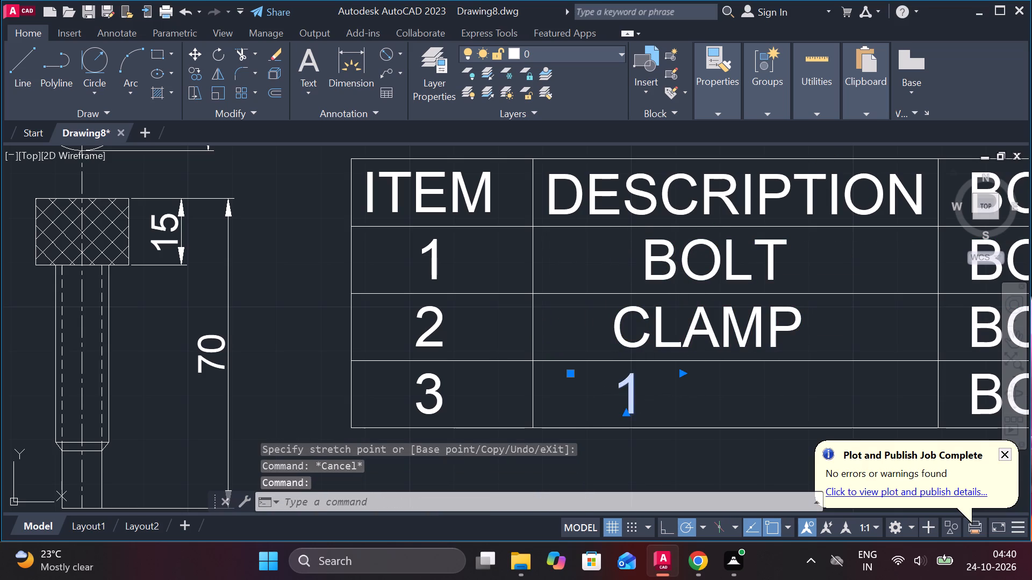
key("BackSpace")
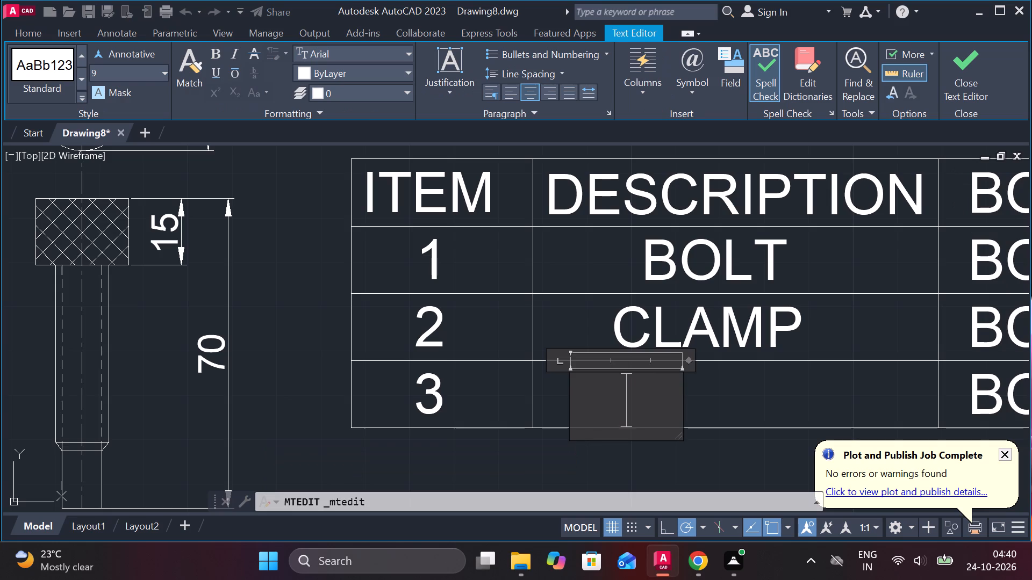
key("c")
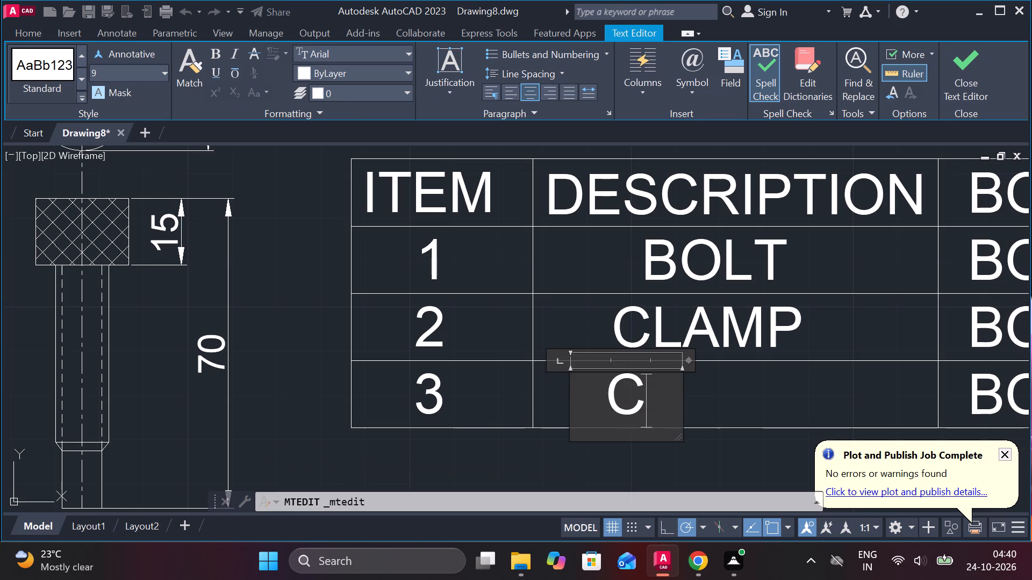
key("BackSpace")
type("V BLOCK")
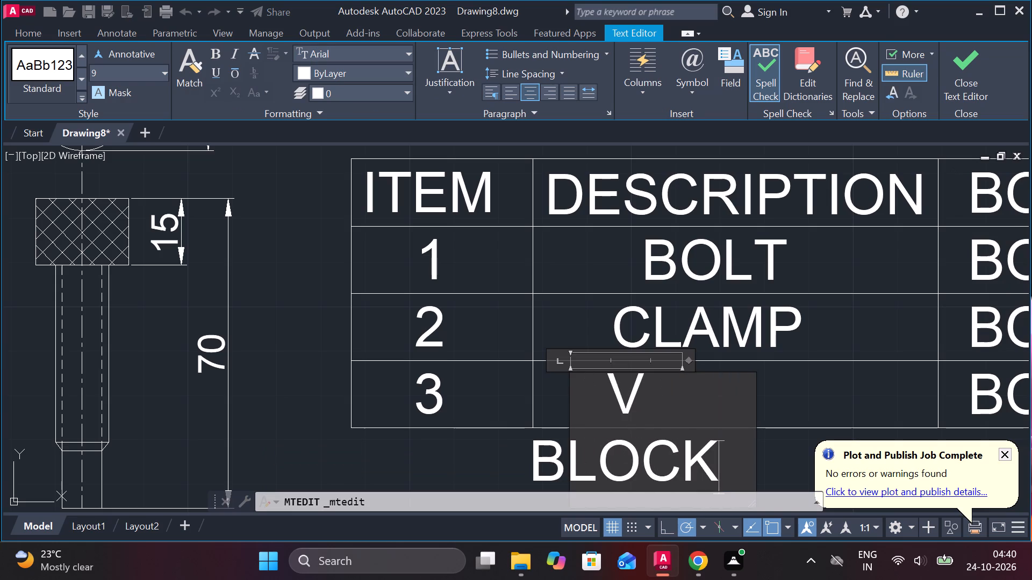
middle_click_drag(773, 424, 704, 361)
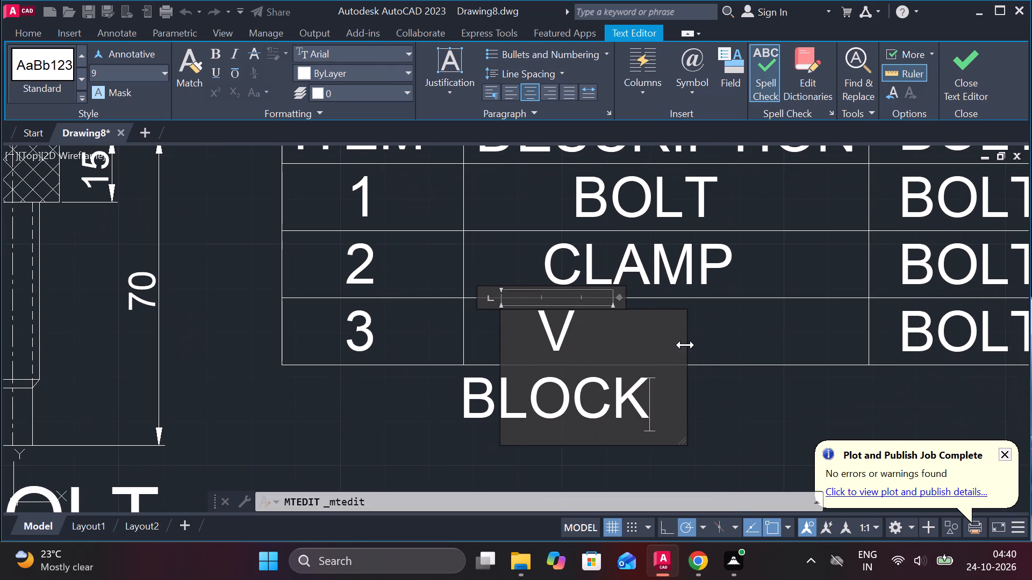
left_click_drag(685, 345, 855, 326)
left_click(966, 81)
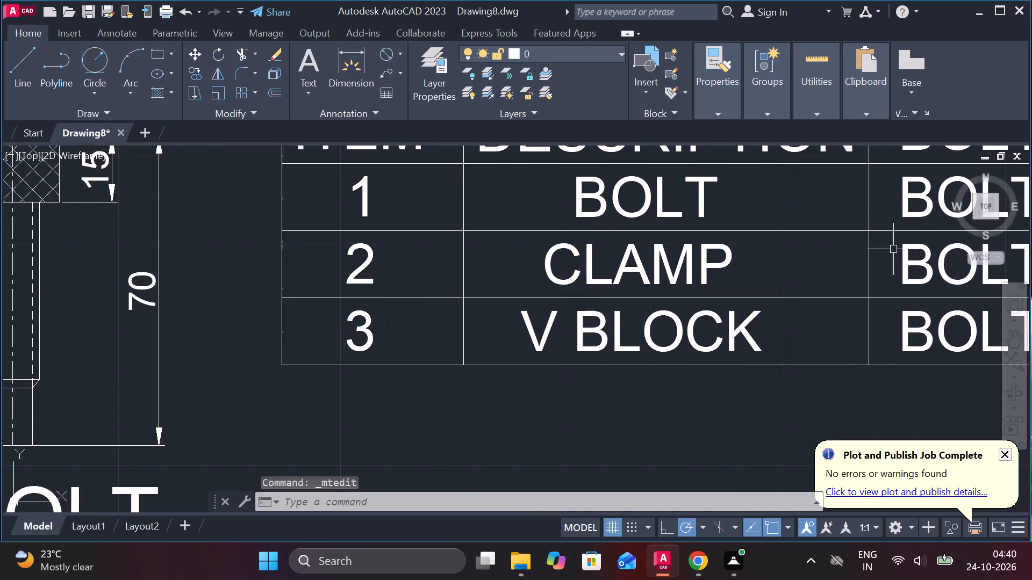
Replace the BOLT text in the third column's heading cell with QTY.
scroll(757, 314, "down", 2)
middle_click_drag(761, 340, 605, 338)
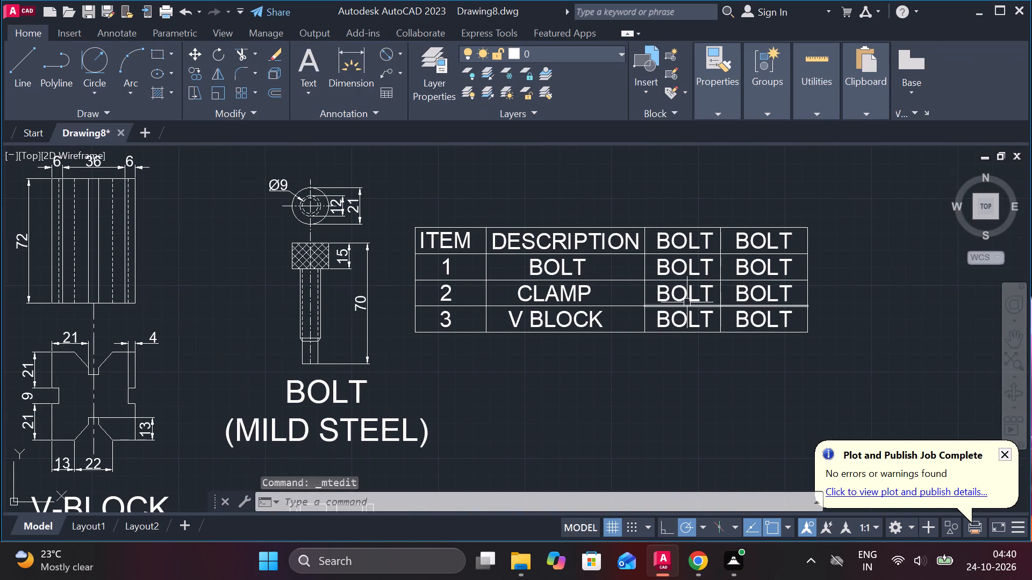
scroll(673, 248, "up", 1)
double_click(683, 241)
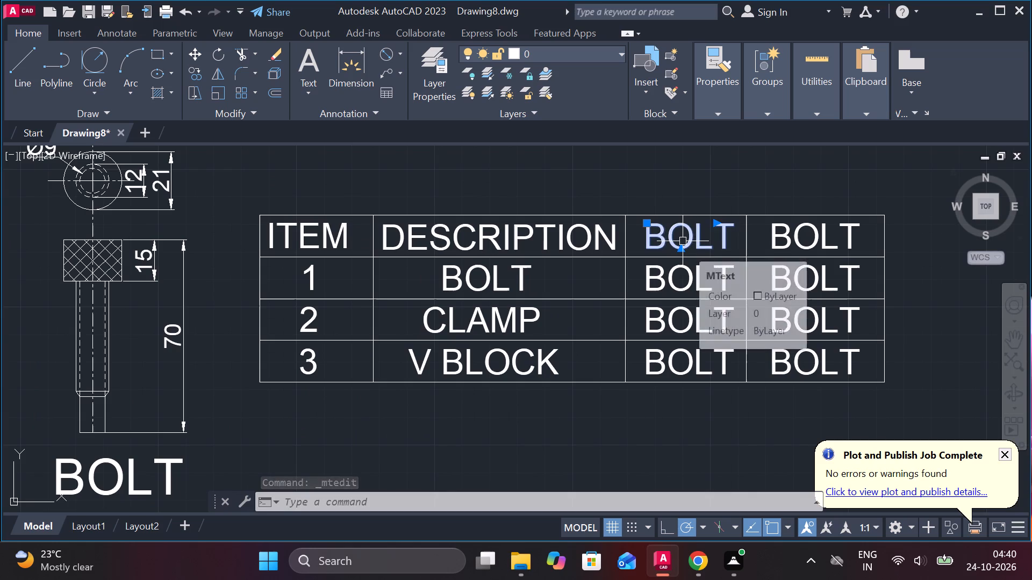
key("Right")
key("Right")
key("Right")
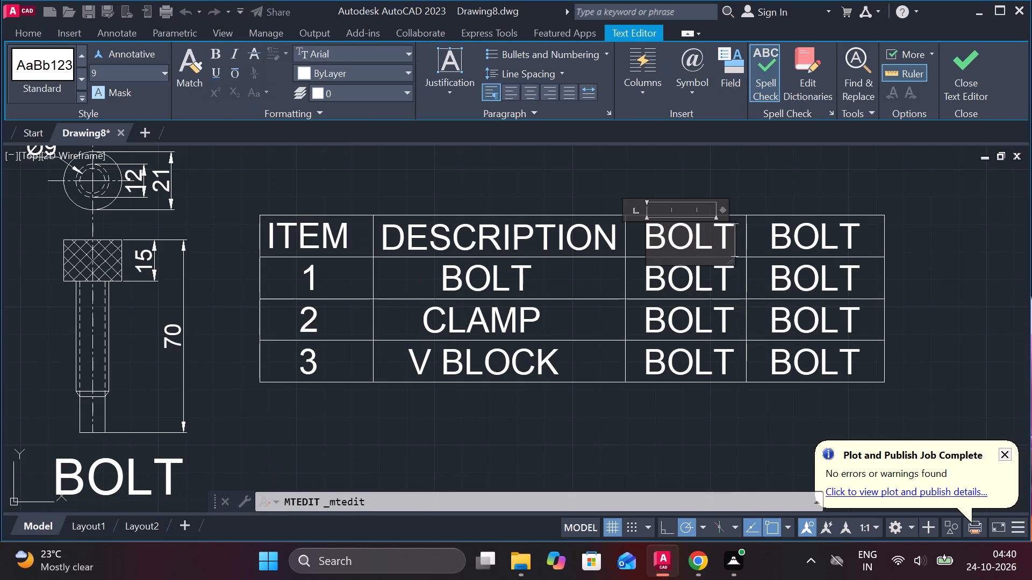
key("BackSpace")
key("BackSpace")
key("BackSpace")
key("BackSpace")
key("q")
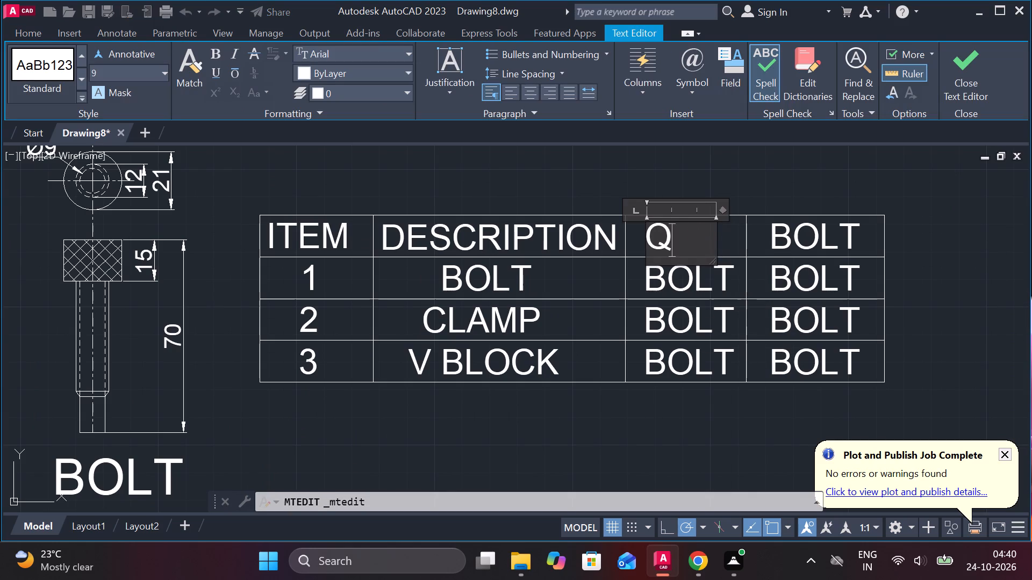
type("TY")
left_click(818, 245)
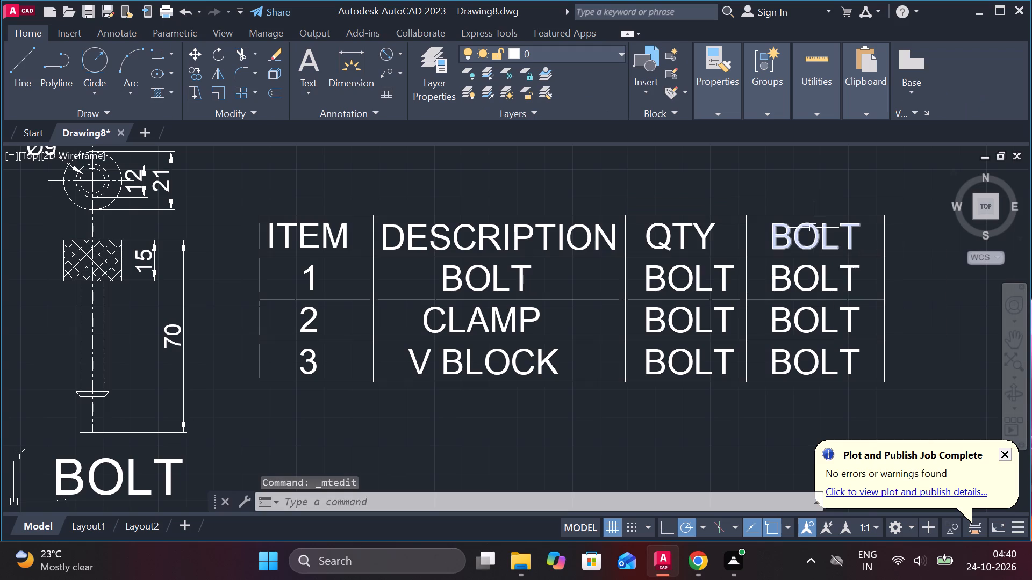
Replace the BOLT text in the fourth column's heading cell with MAT.
double_click(811, 228)
key("Right")
key("Right")
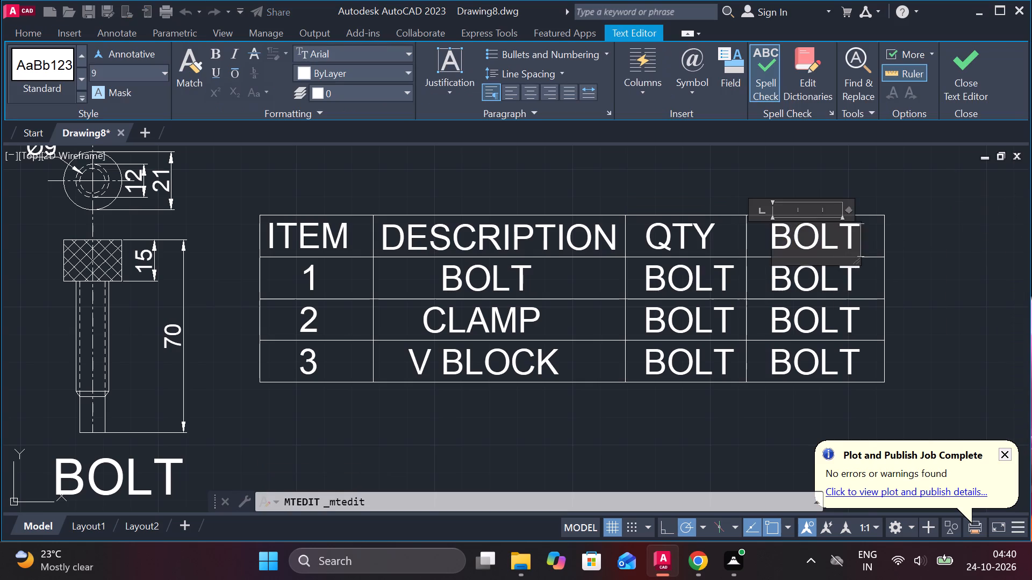
key("BackSpace")
key("BackSpace")
key("BackSpace")
key("BackSpace")
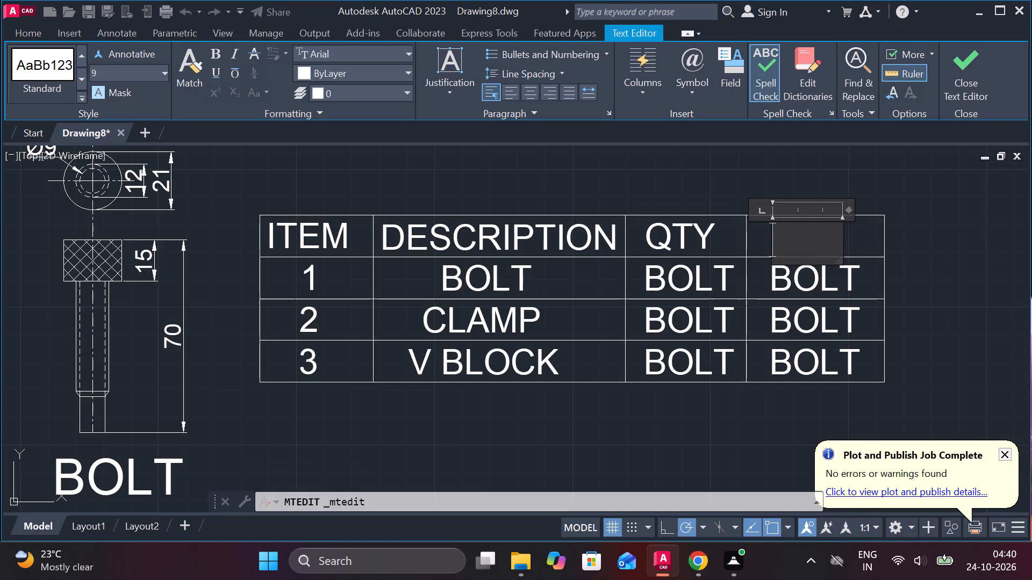
type("MAT")
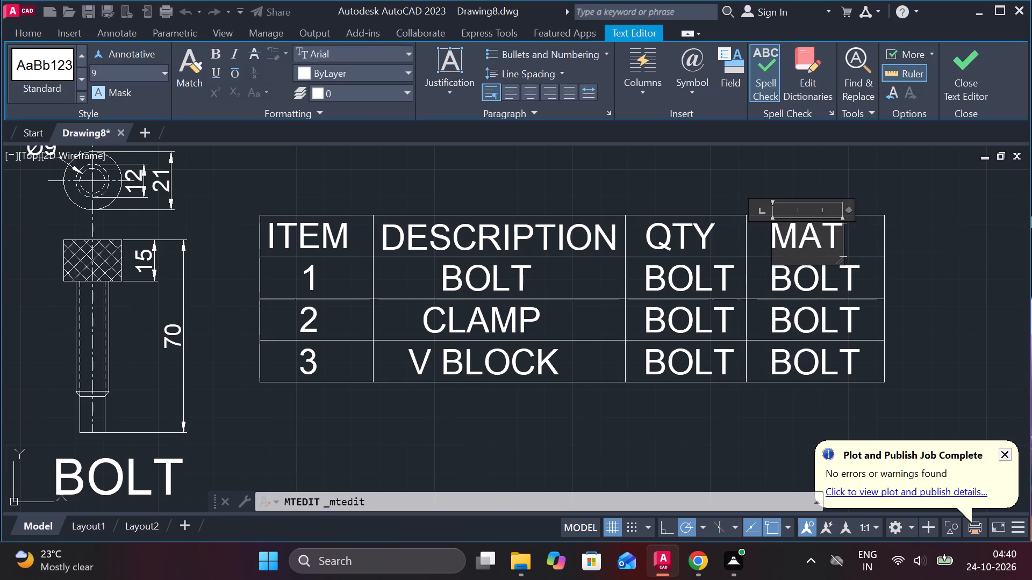
left_click(968, 106)
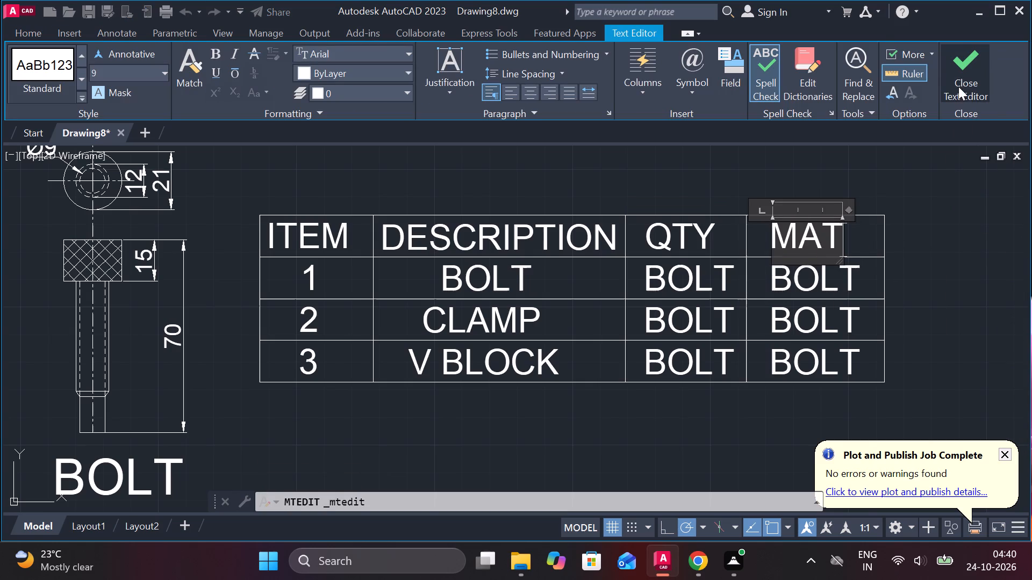
left_click(958, 86)
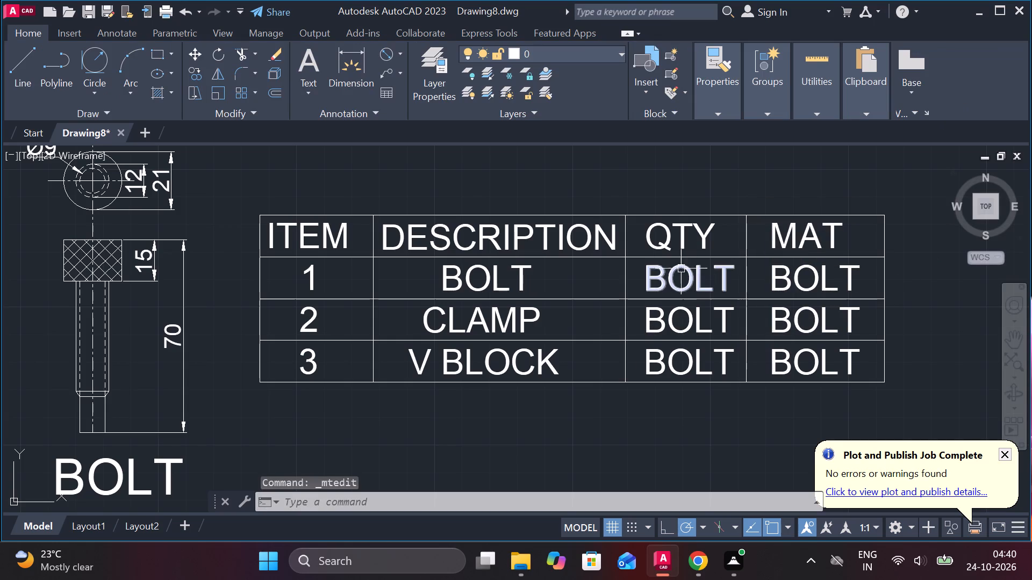
Replace the BOLT text in the first row under QTY with 1 and centre it.
double_click(686, 282)
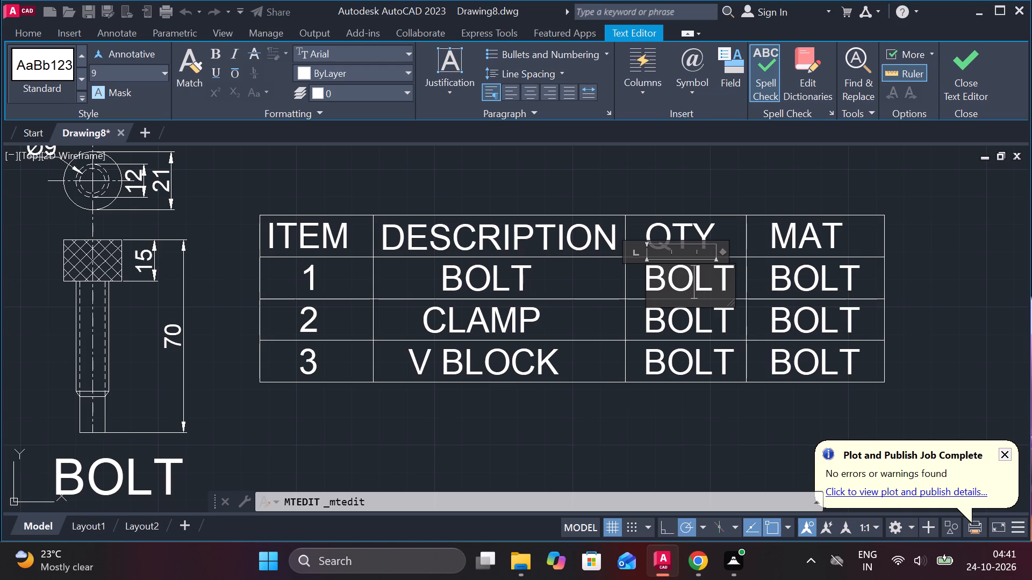
key("Right")
key("Right")
key("BackSpace")
key("BackSpace")
key("BackSpace")
key("BackSpace")
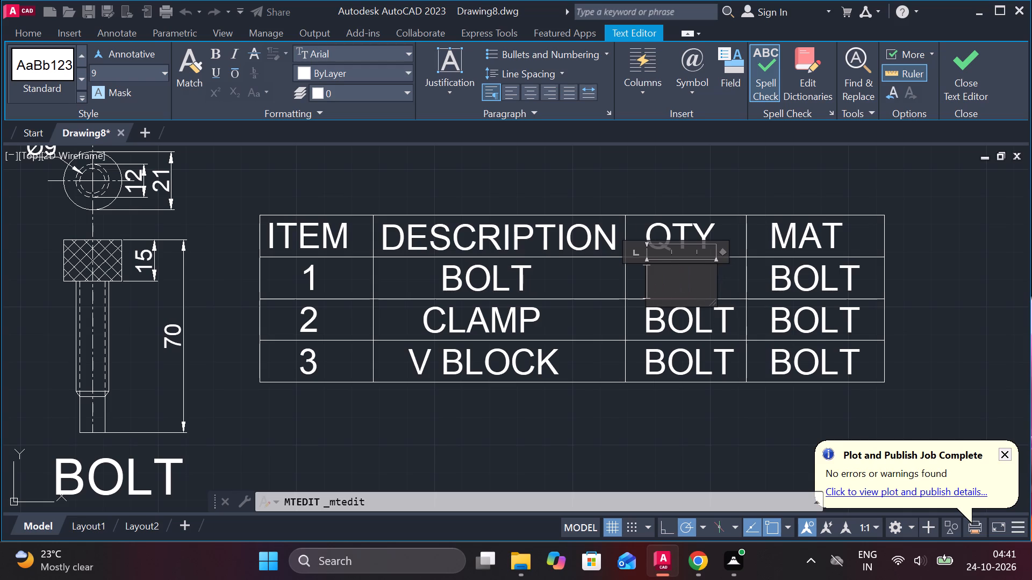
key("1")
left_click(518, 93)
left_click(513, 93)
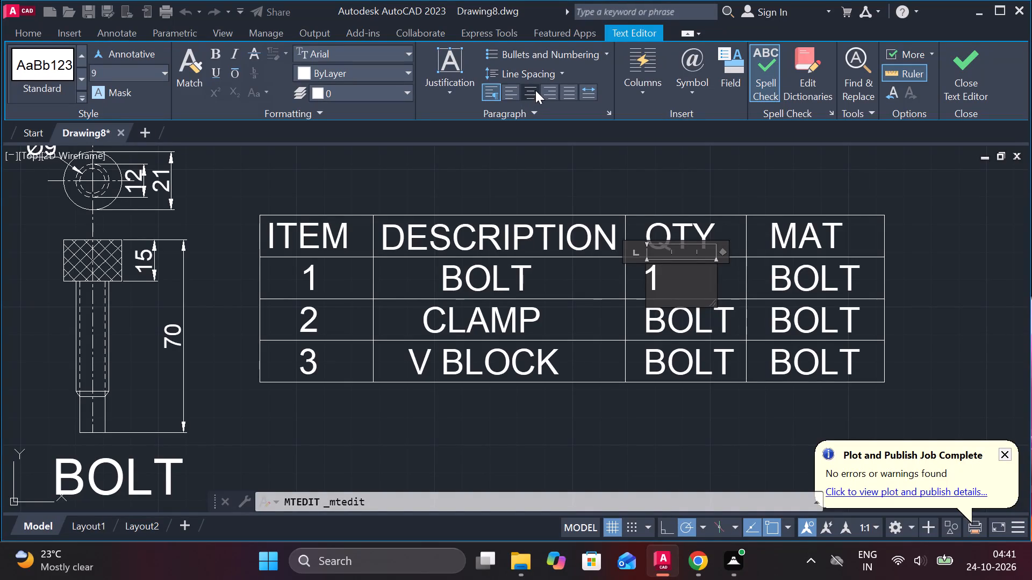
left_click(533, 90)
left_click(967, 59)
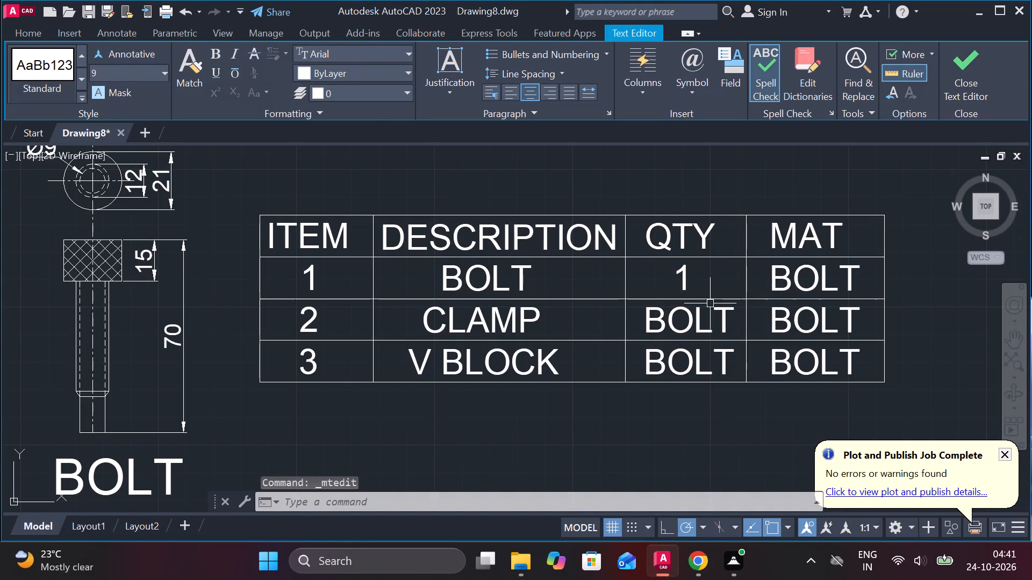
Replace the BOLT text in the second row under QTY with 2 and centre it.
double_click(674, 328)
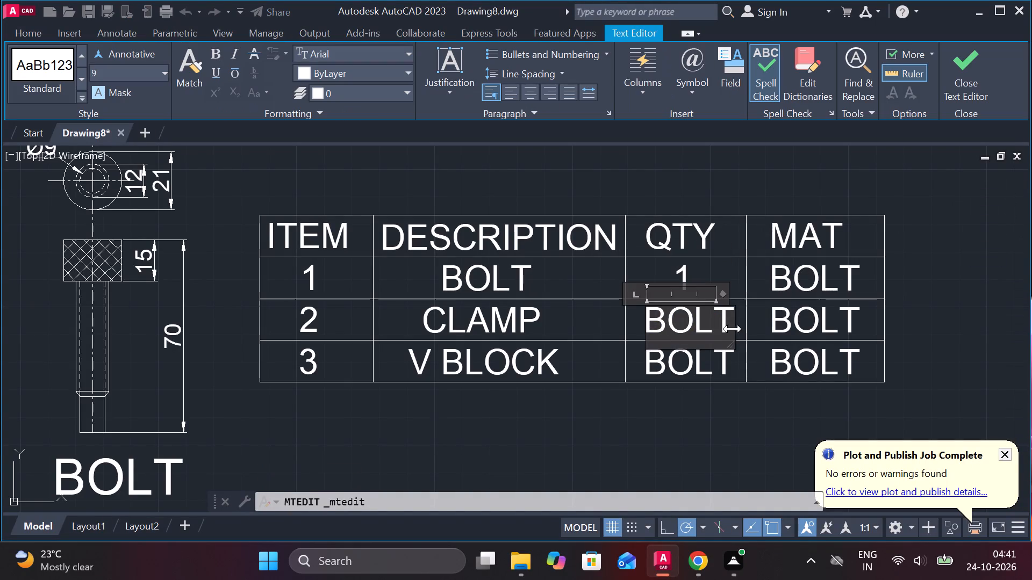
left_click_drag(729, 325, 655, 329)
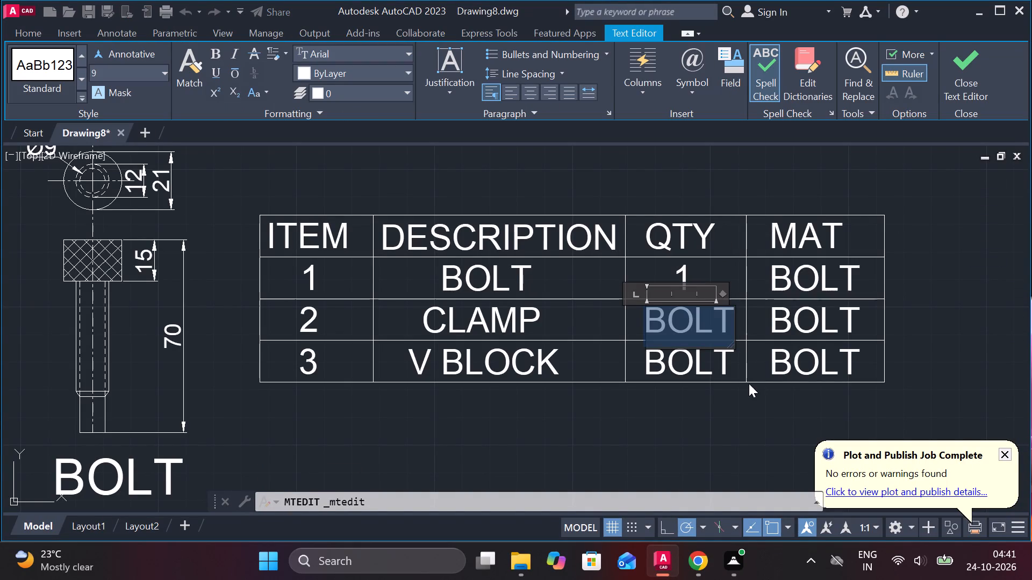
key("2")
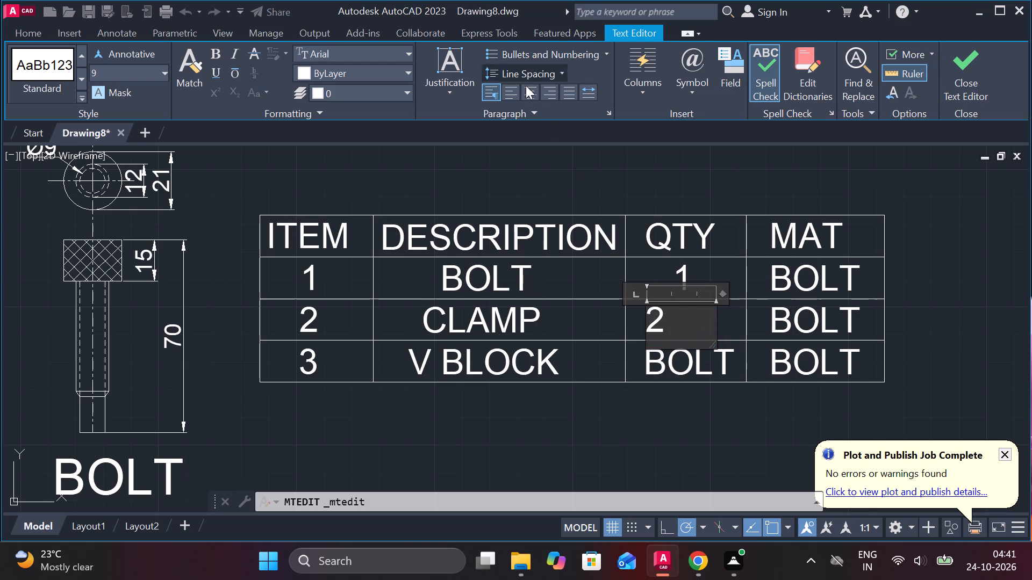
left_click(526, 91)
left_click(962, 80)
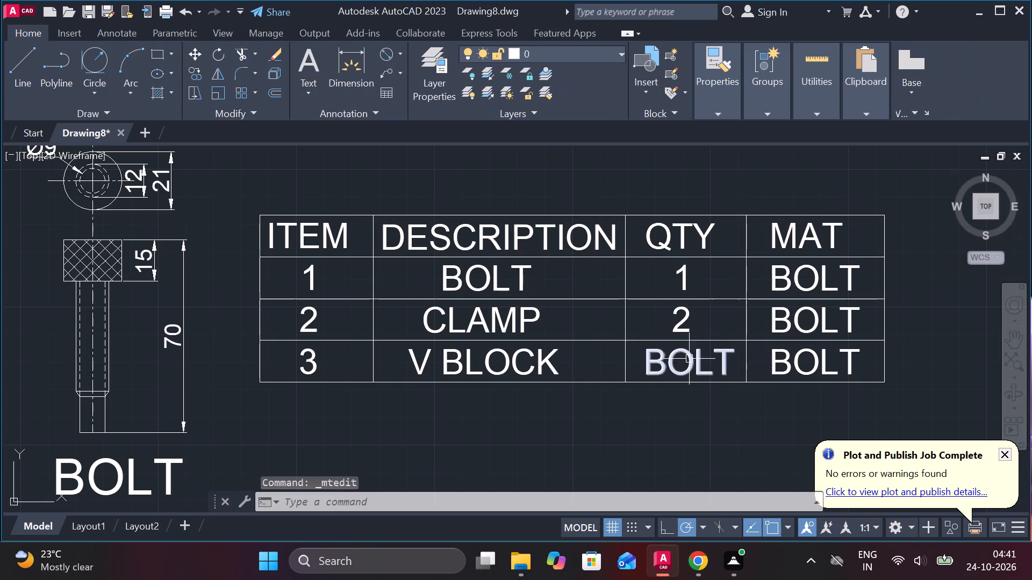
Replace the BOLT text in the third row under QTY with 3 and centre it.
double_click(690, 359)
left_click_drag(729, 366, 698, 371)
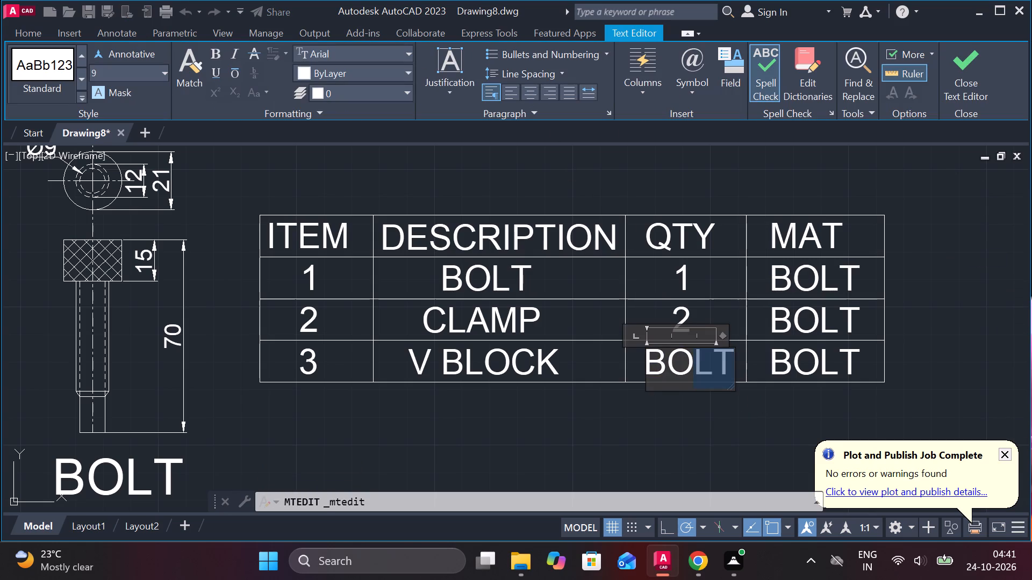
left_click_drag(698, 371, 650, 368)
left_click(528, 97)
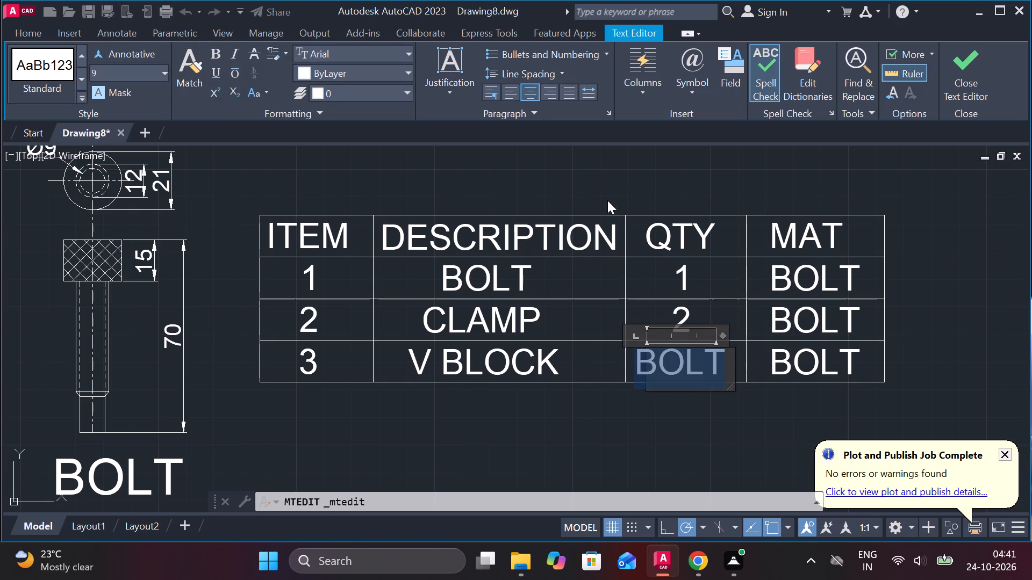
key("3")
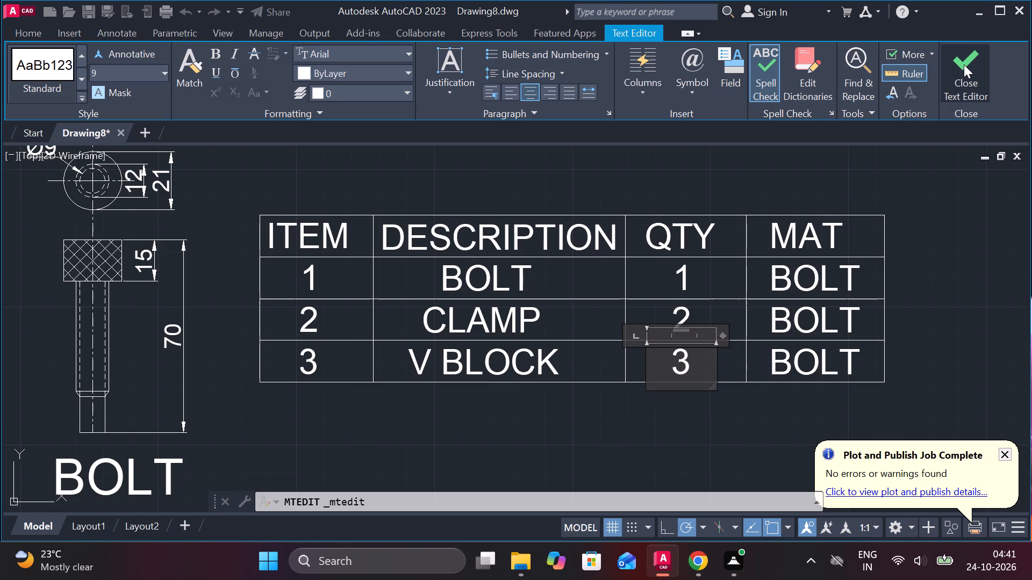
left_click(964, 64)
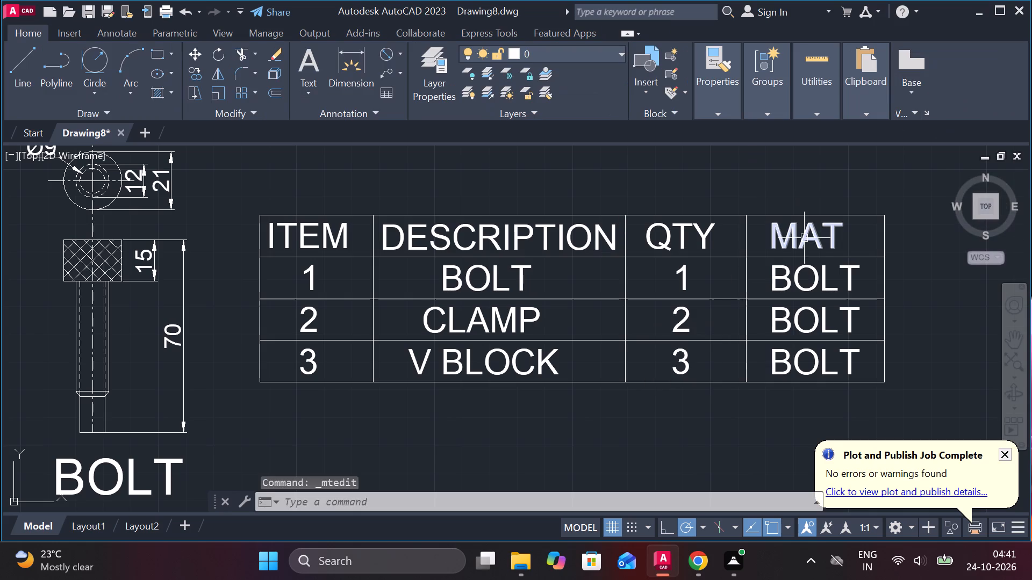
Replace the BOLT text in the first row under MAT with MS and centre it.
scroll(827, 276, "up", 1)
double_click(814, 276)
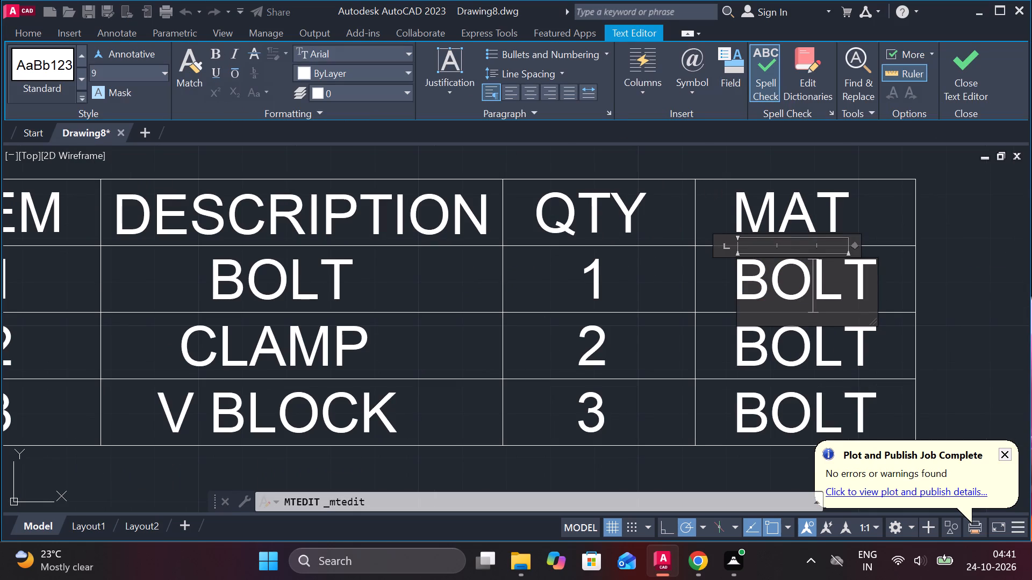
left_click_drag(861, 298, 735, 263)
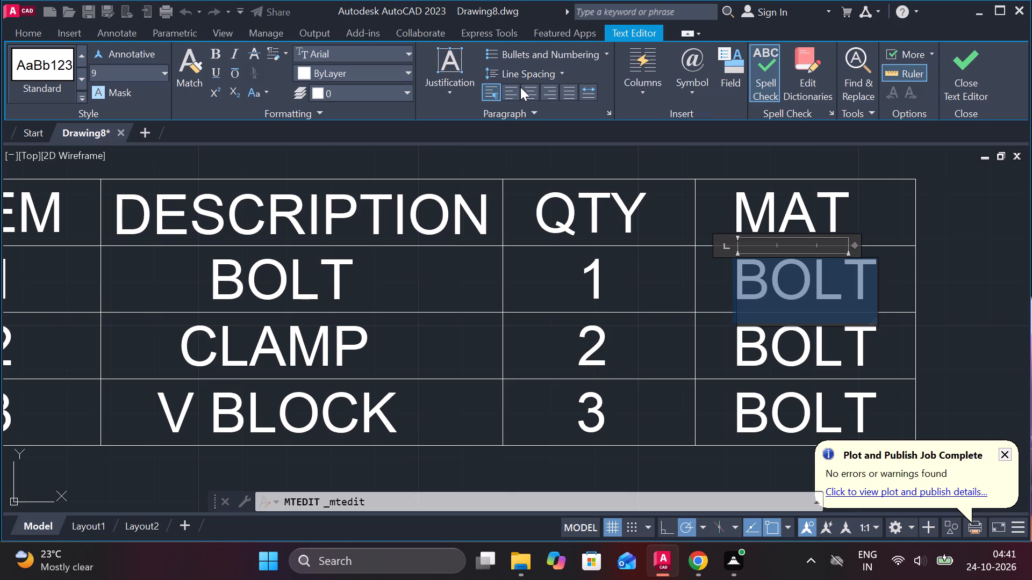
left_click(524, 88)
key("m")
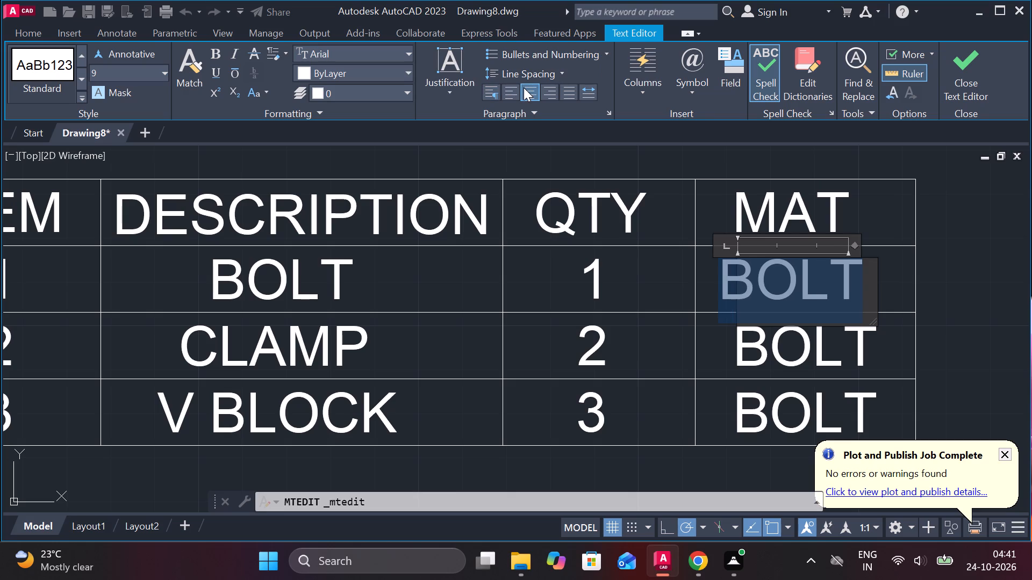
key("s")
key("m")
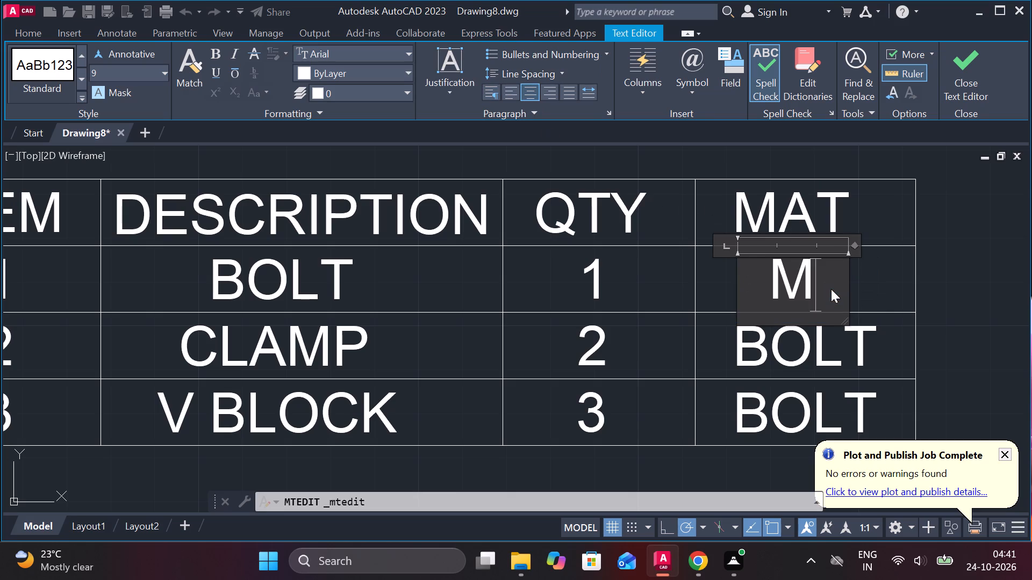
key("s")
left_click(956, 75)
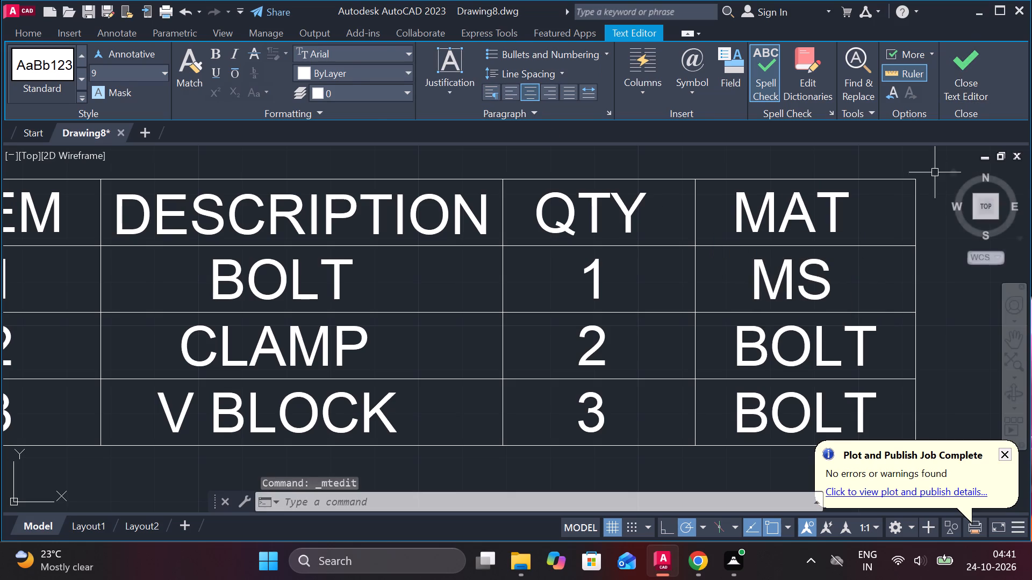
Erase the BOLT texts in the second and third rows under MAT.
middle_click_drag(857, 281, 719, 222)
left_click(687, 281)
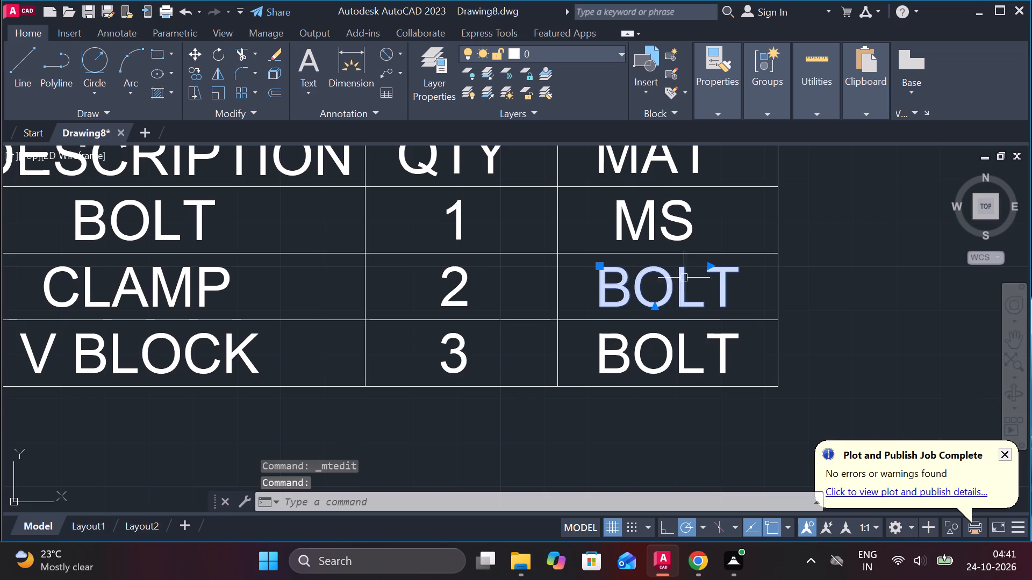
type("E")
key("space")
left_click(676, 347)
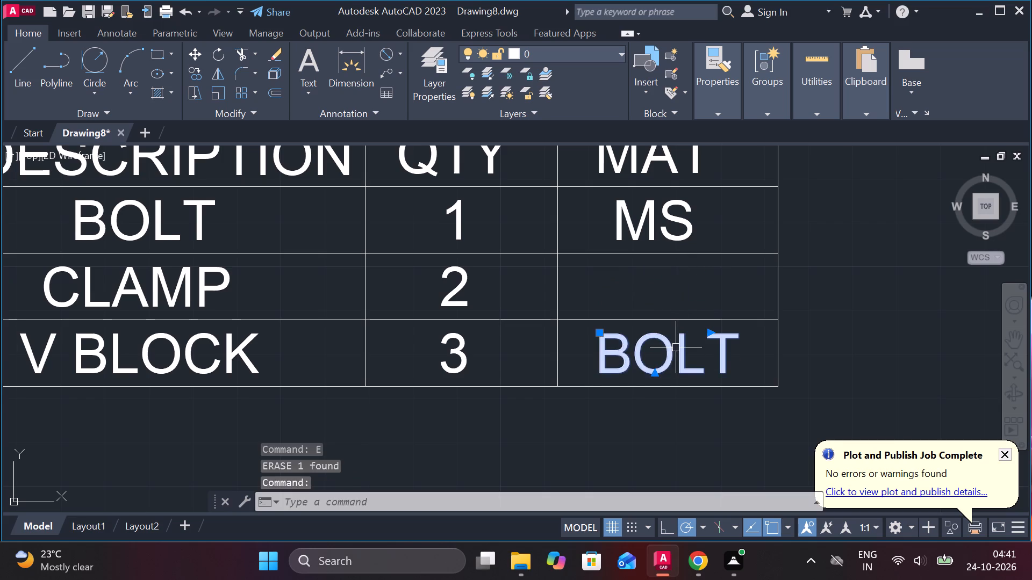
type("E")
key("space")
Copy the MS text from the first row under MAT straight down into the second and third rows.
left_click(668, 235)
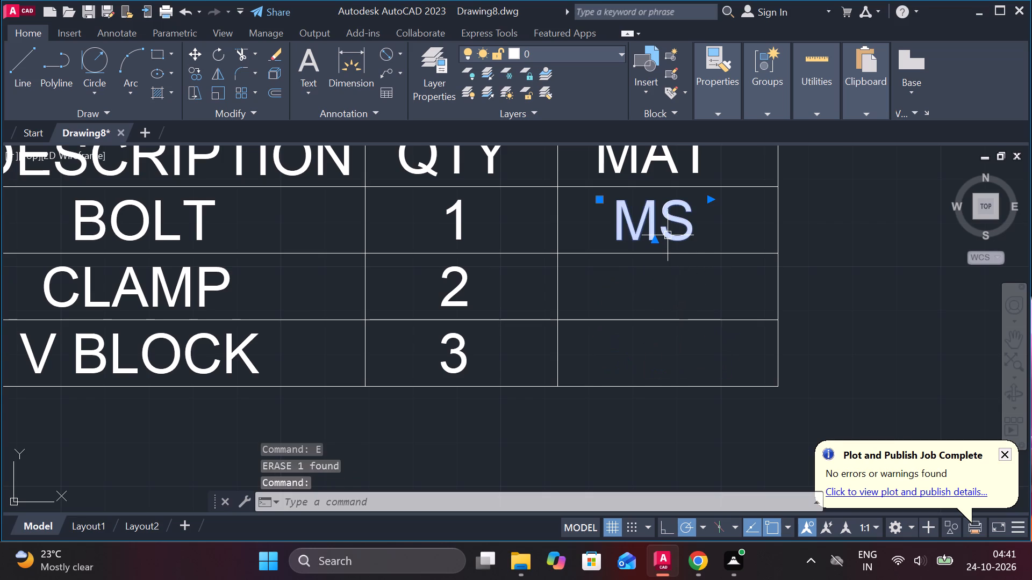
type("CO")
key("Return")
left_click(706, 213)
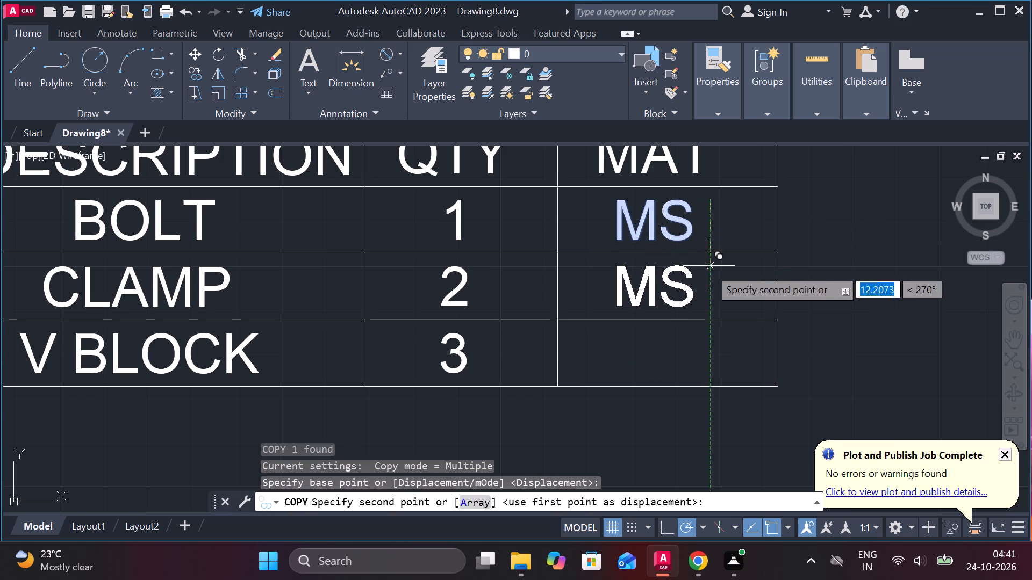
left_click(713, 267)
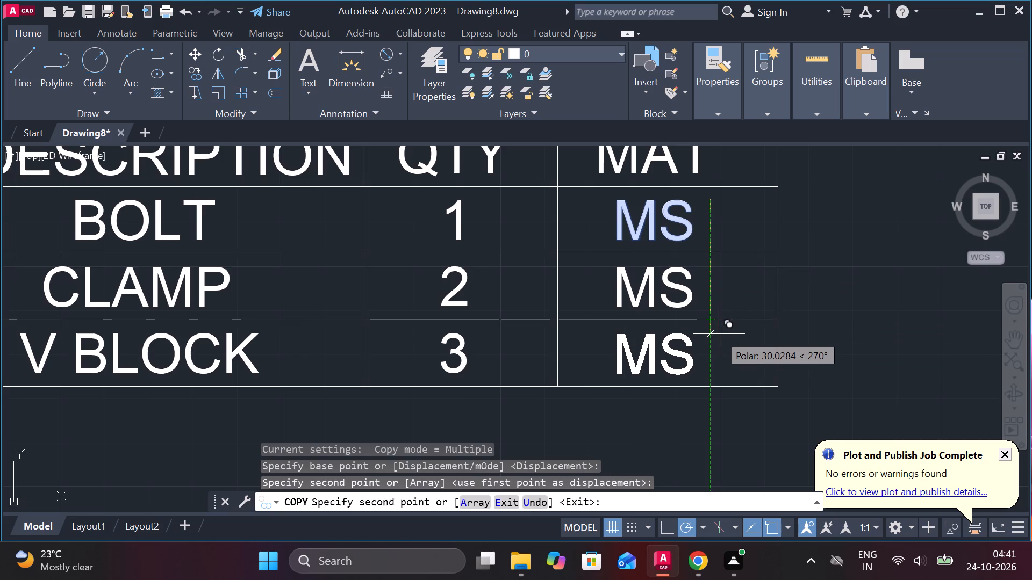
left_click(719, 334)
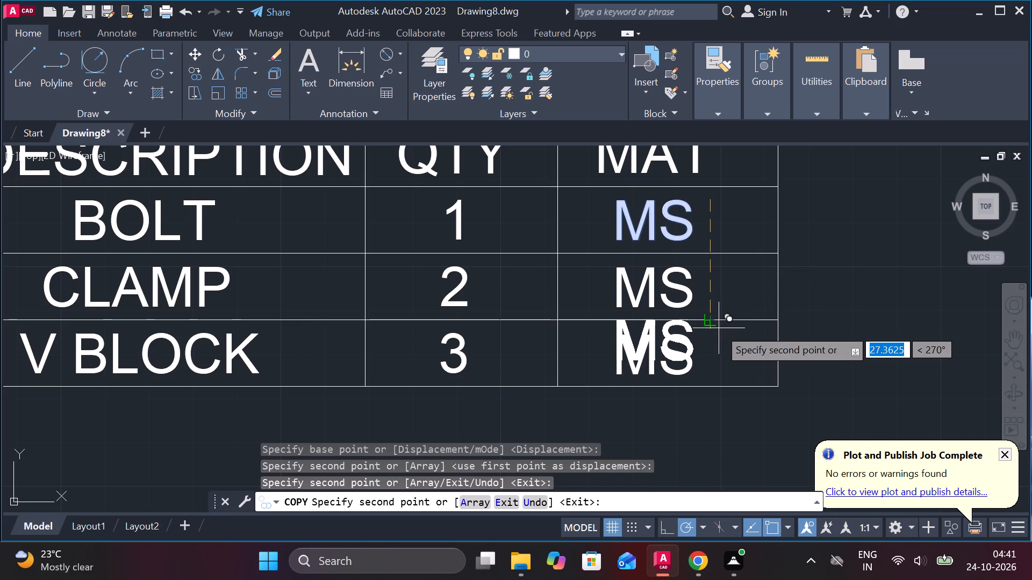
key("Escape")
Change the MS text in the V BLOCK row under MAT to TS.
double_click(678, 356)
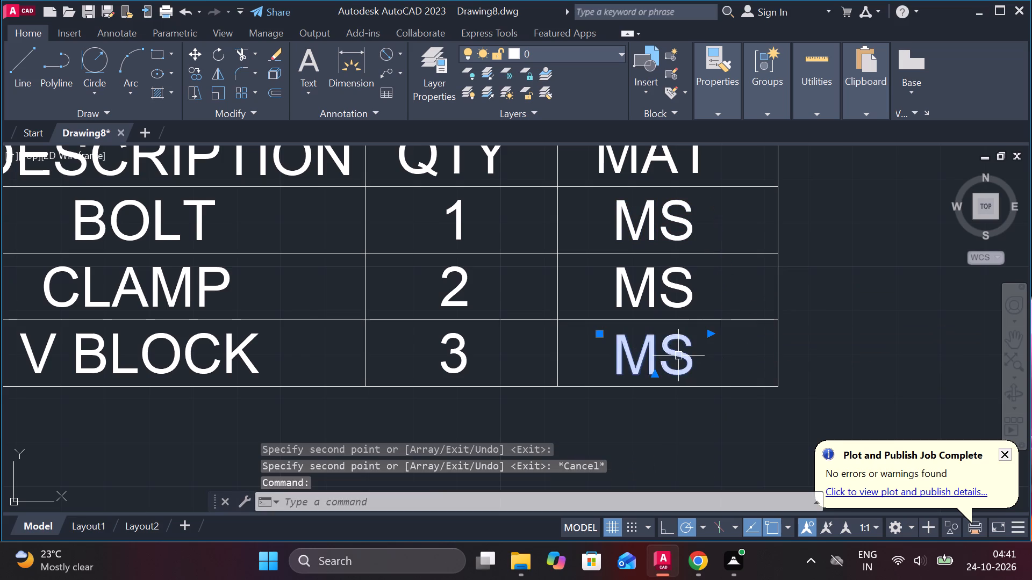
left_click(658, 353)
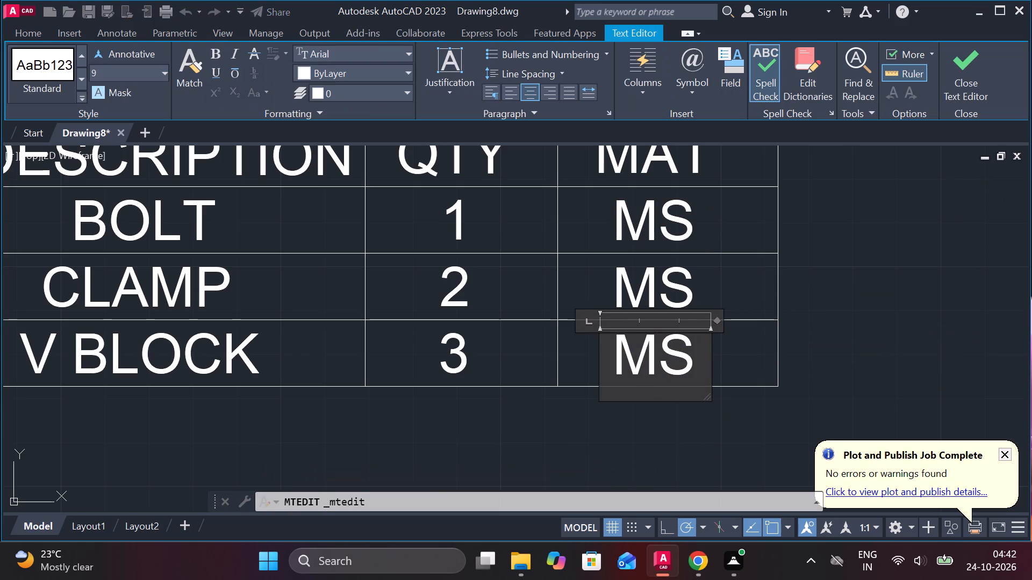
key("BackSpace")
key("t")
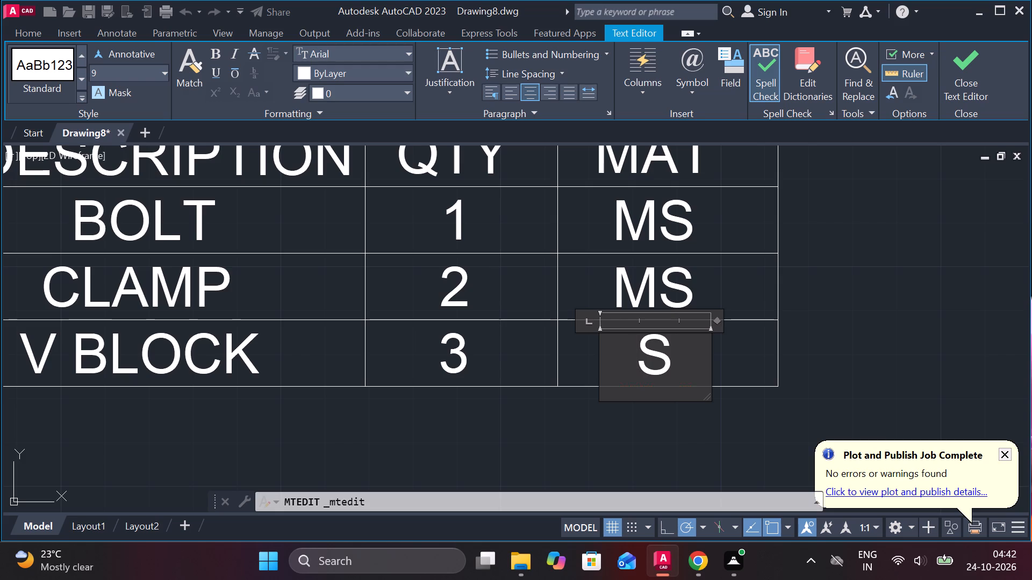
left_click(973, 64)
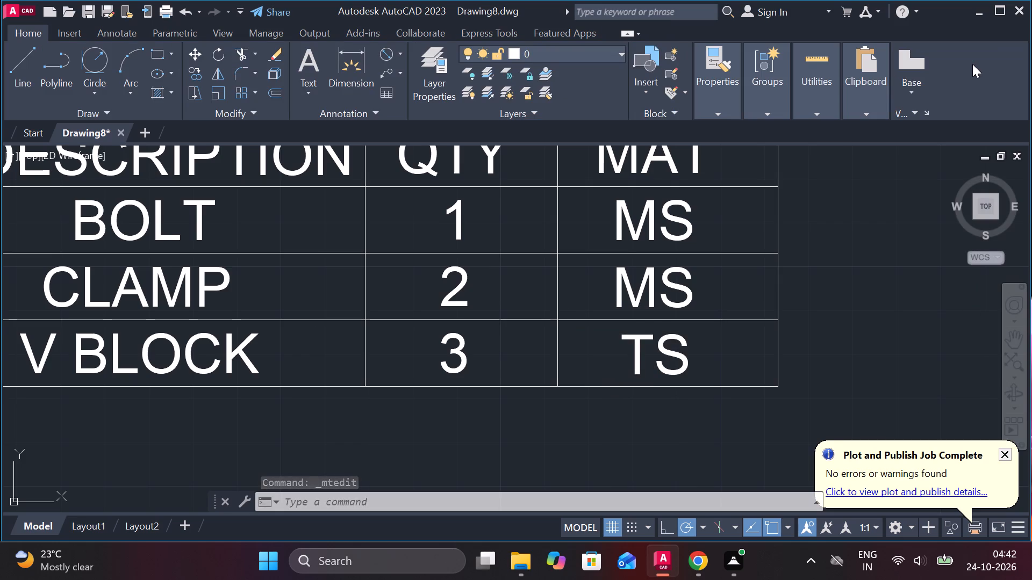
Add the multiline text PARTS LIST just above the ITEM end of the table.
scroll(486, 350, "down", 4)
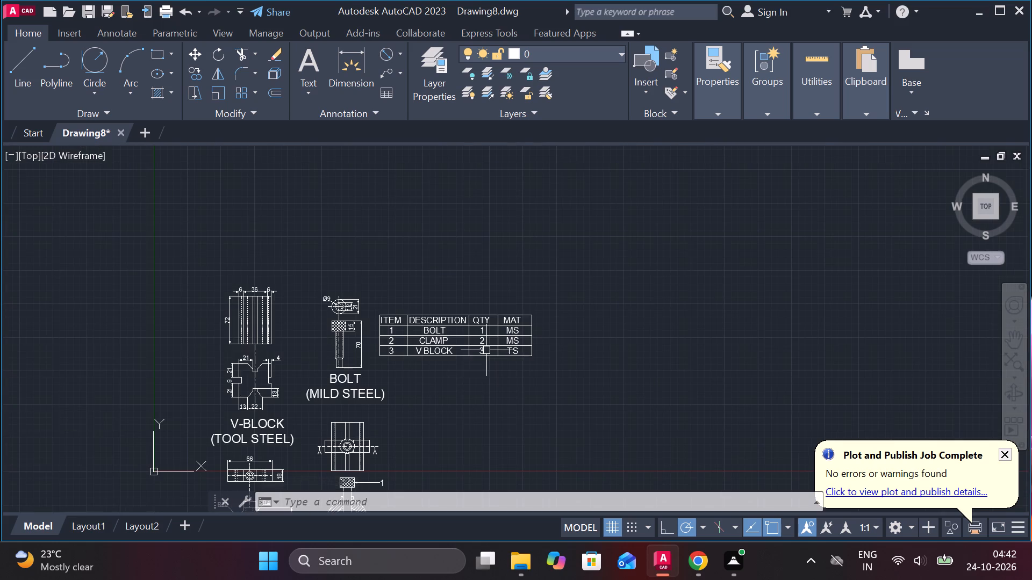
middle_click_drag(455, 395, 519, 318)
middle_click_drag(476, 357, 514, 295)
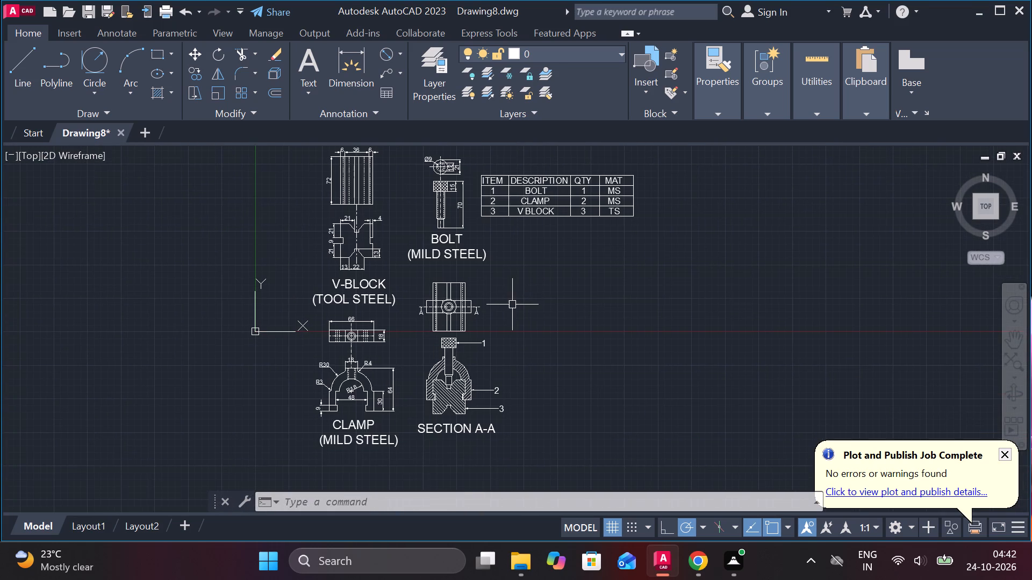
scroll(535, 267, "up", 2)
scroll(535, 267, "down", 1)
middle_click_drag(539, 263, 561, 318)
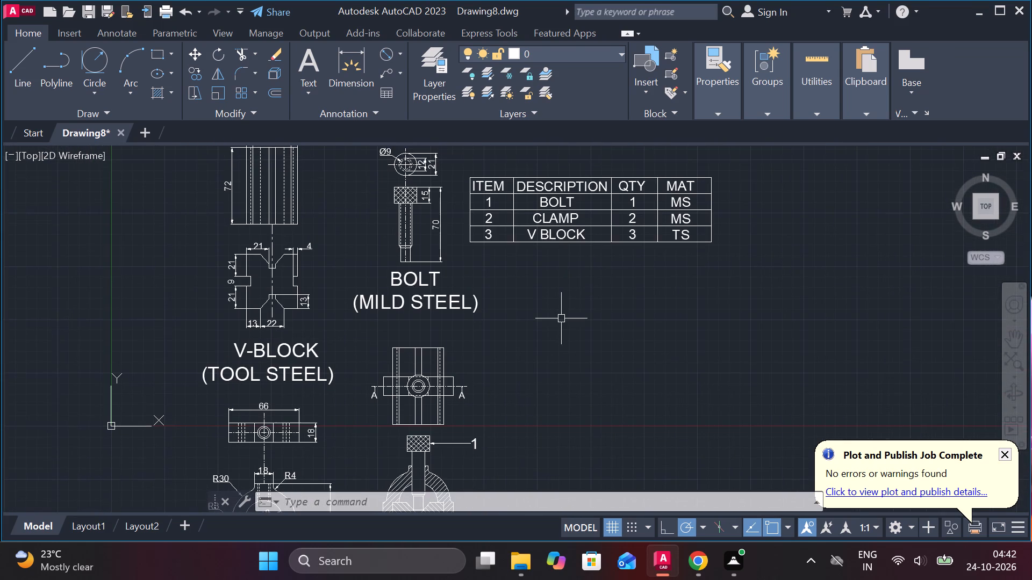
middle_click_drag(540, 298, 546, 341)
scroll(485, 203, "up", 3)
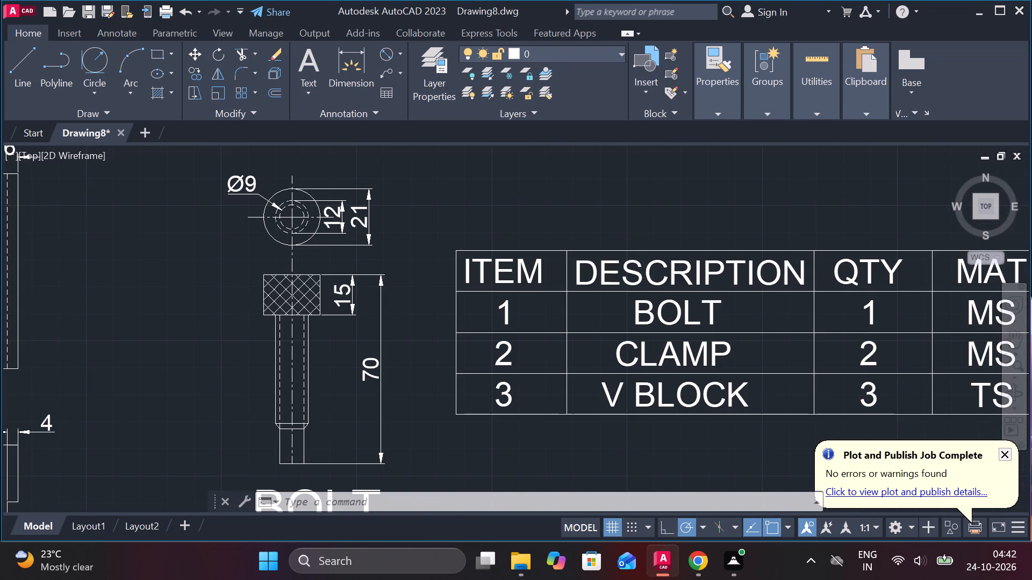
type("MT")
key("space")
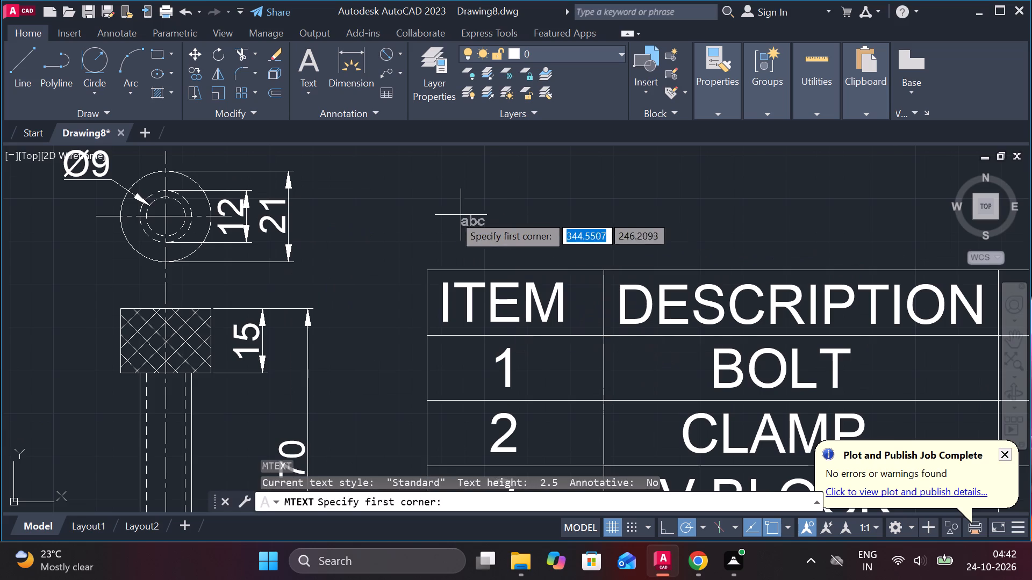
left_click(423, 206)
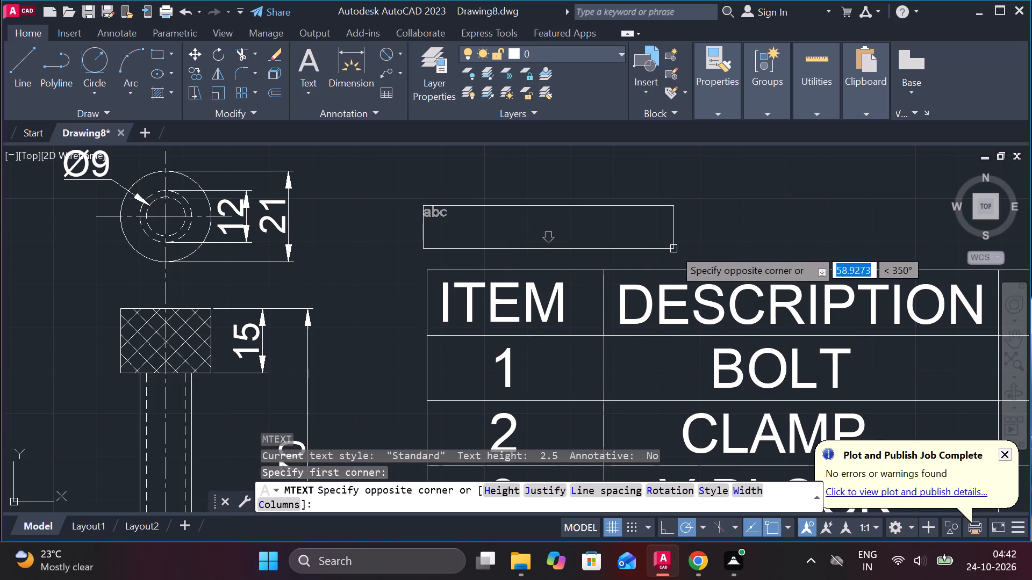
left_click(673, 249)
type("PARTS LIST")
Set the text height of the PARTS LIST title to 9.
left_click_drag(550, 215, 508, 216)
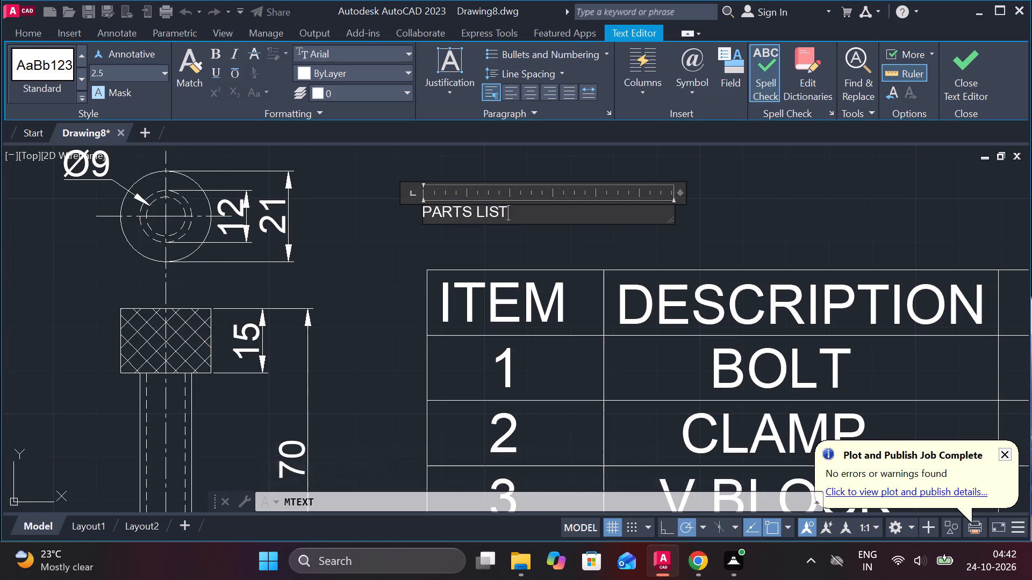
left_click_drag(508, 216, 415, 216)
left_click(112, 75)
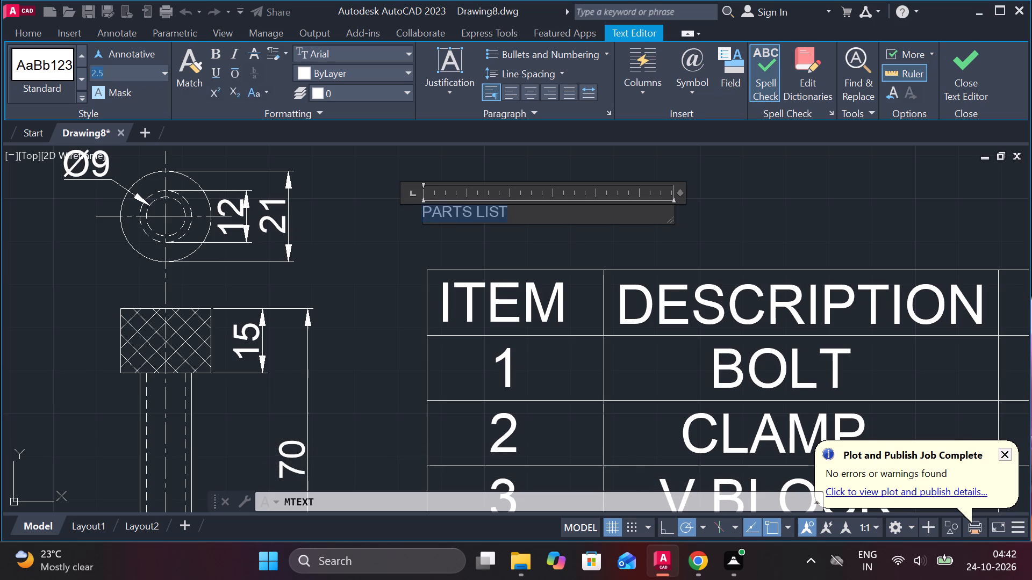
key("9")
key("Return")
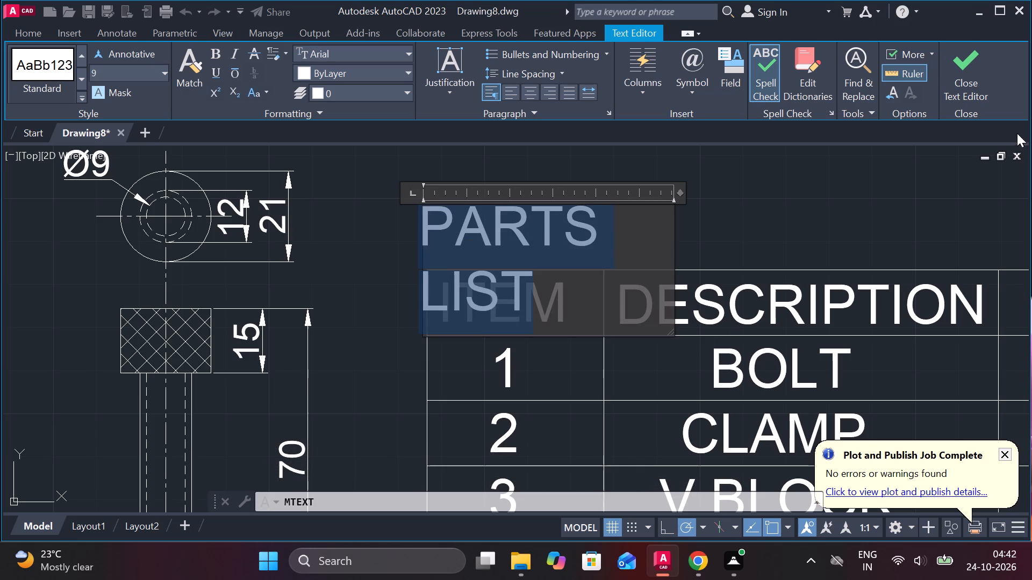
left_click(958, 69)
double_click(801, 294)
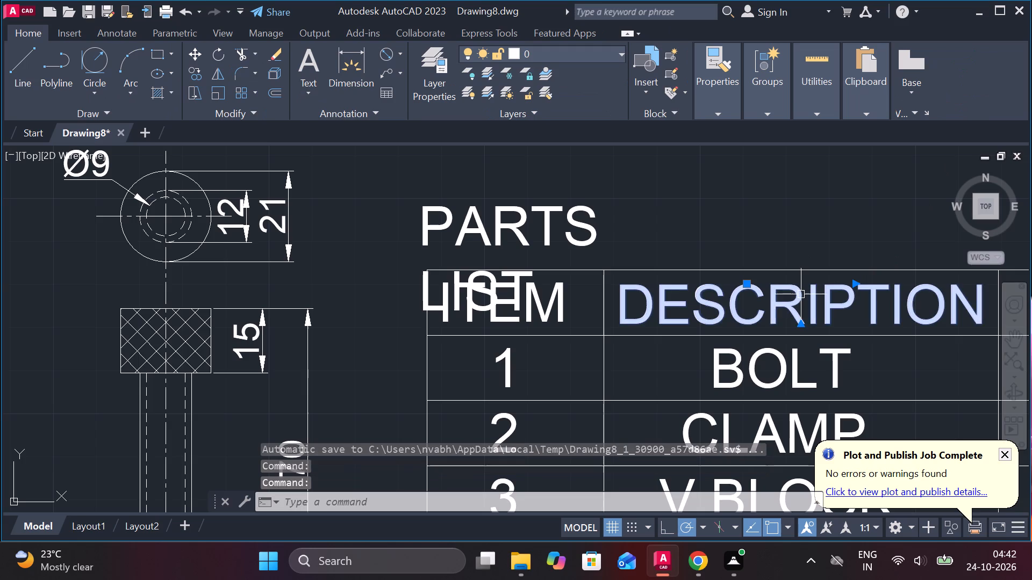
key("Escape")
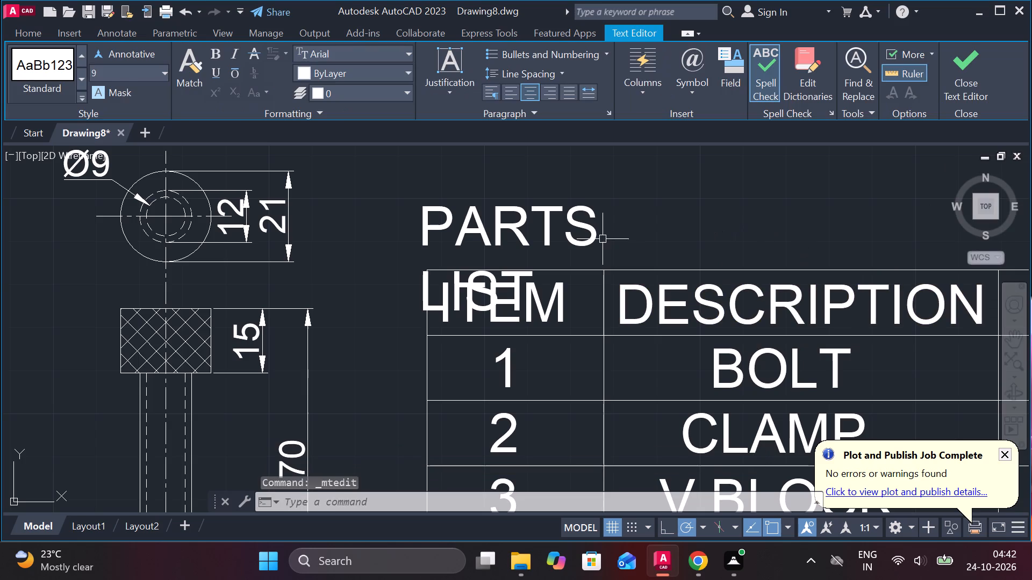
Widen the PARTS LIST title's text frame so the title fits on one line above the table.
left_click(582, 229)
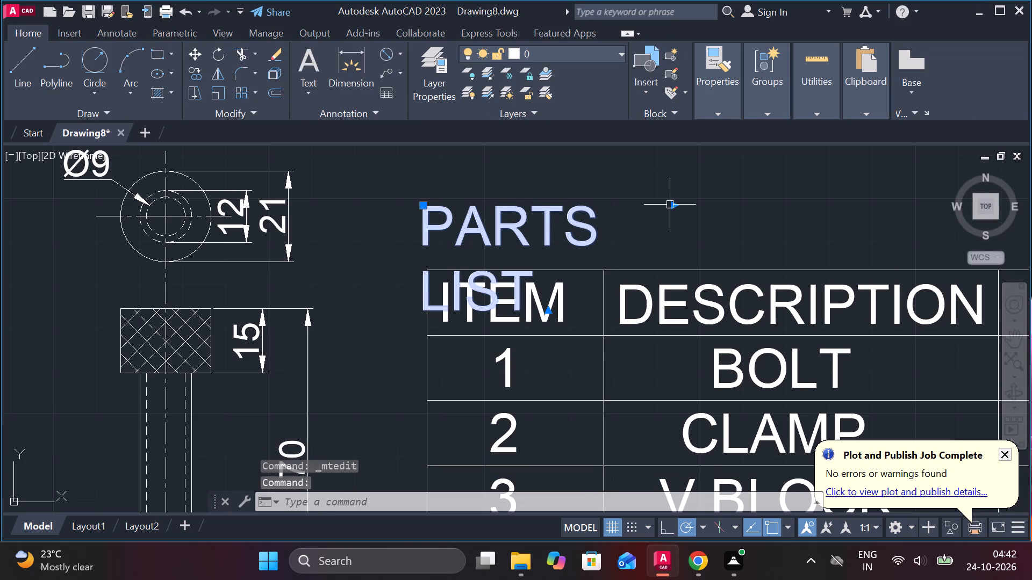
left_click_drag(671, 205, 780, 205)
left_click(797, 204)
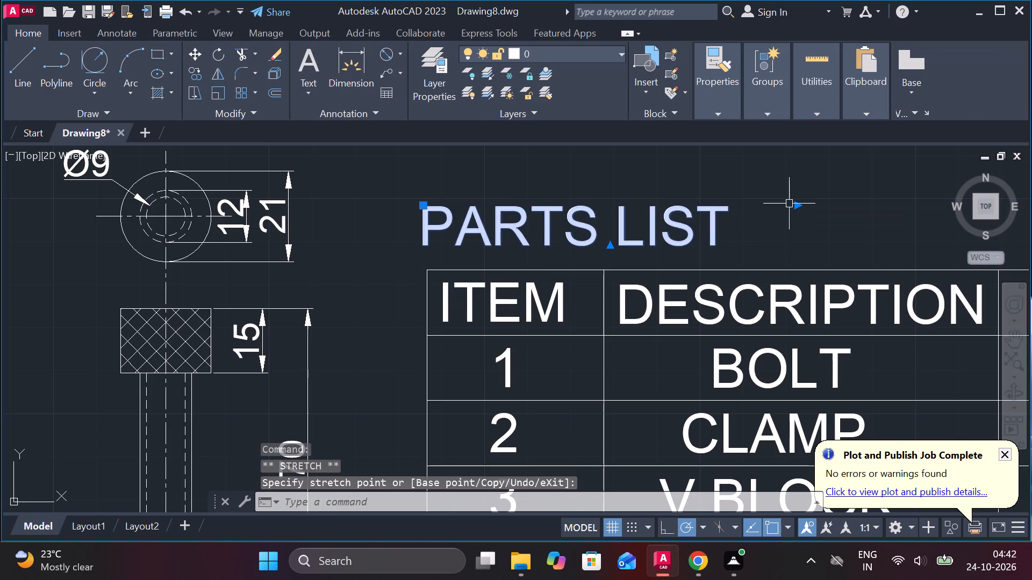
key("Escape")
Move the whole parts list table with its title about 153 units downward, beside the assembly views.
scroll(792, 216, "down", 2)
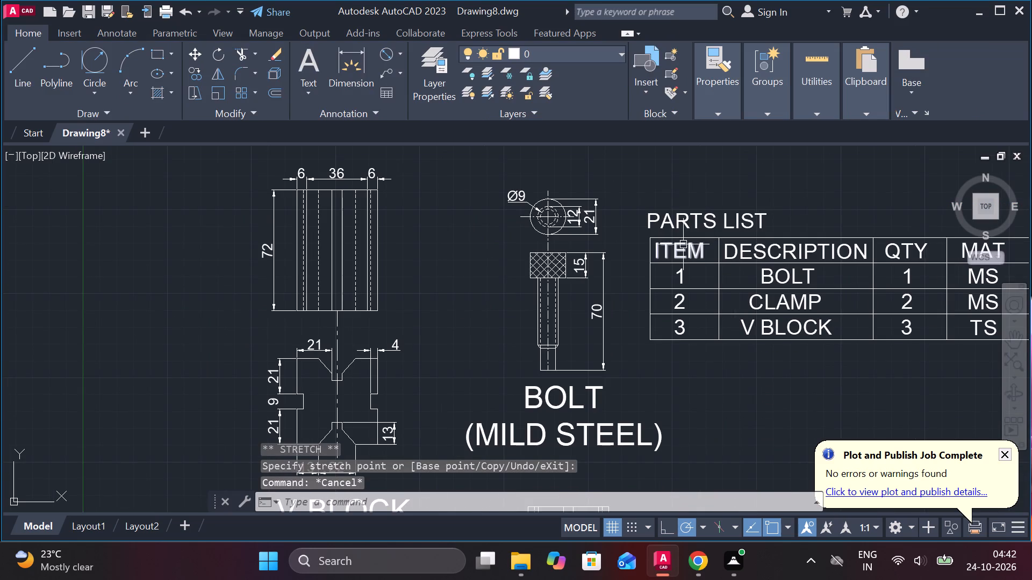
left_click(627, 186)
middle_click_drag(703, 329, 474, 264)
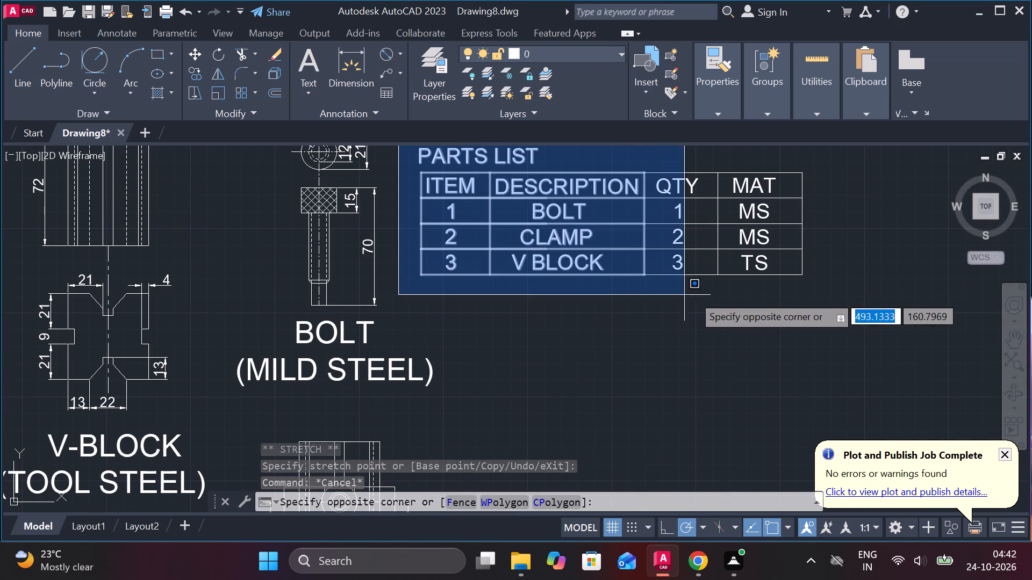
left_click(829, 300)
key("m")
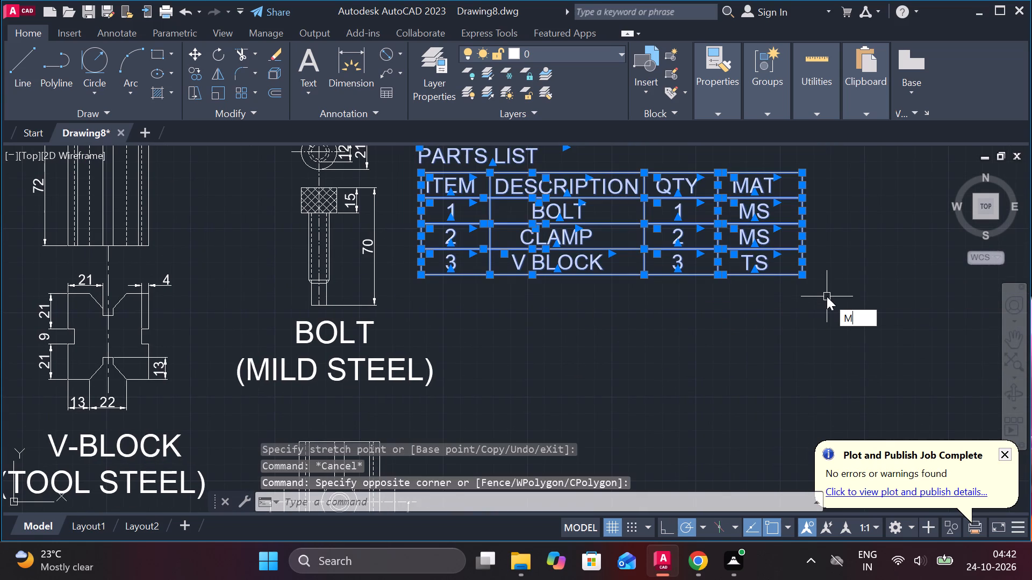
key("Return")
left_click(814, 334)
scroll(814, 334, "down", 2)
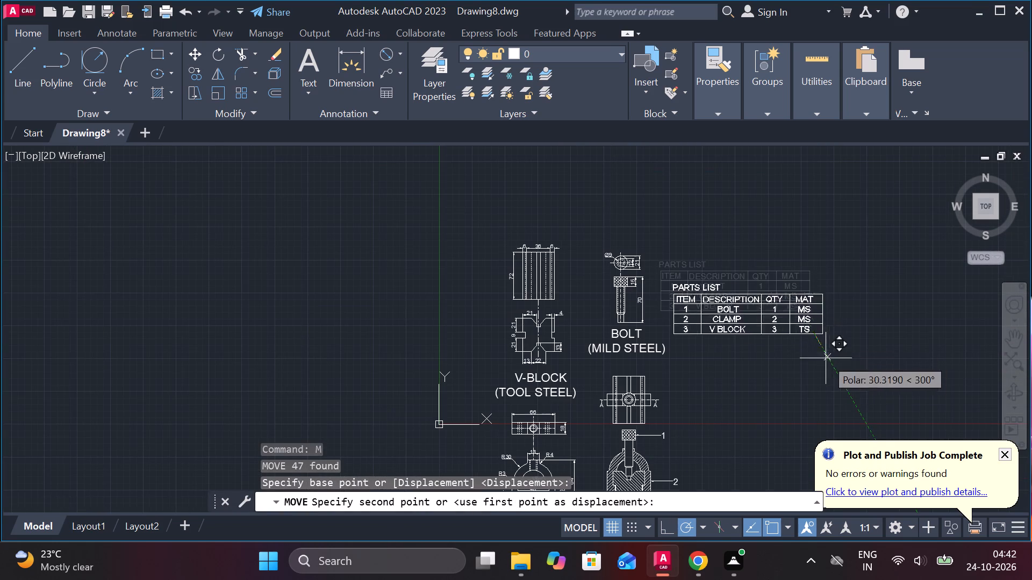
middle_click_drag(834, 375, 744, 228)
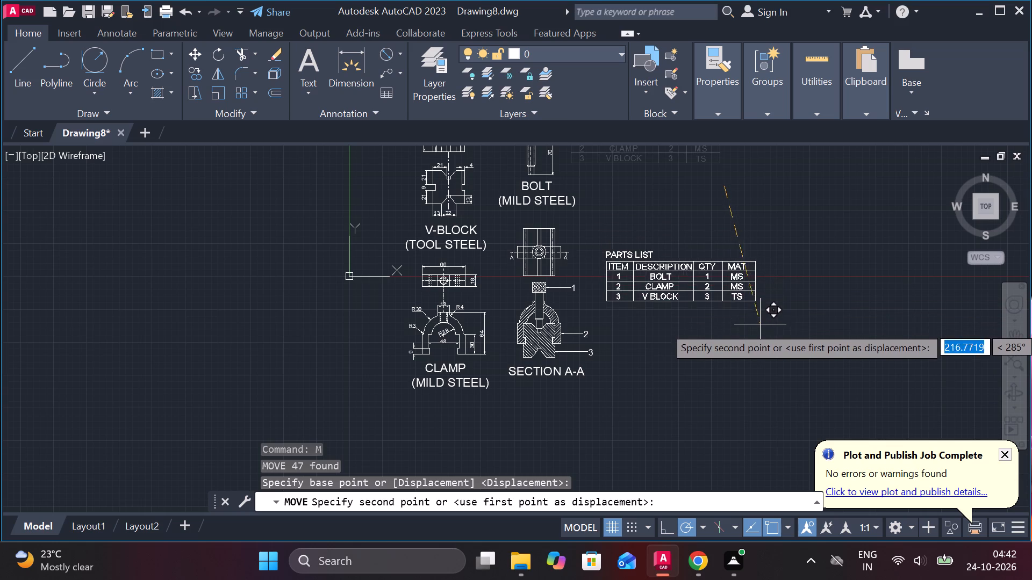
middle_click_drag(770, 280, 779, 343)
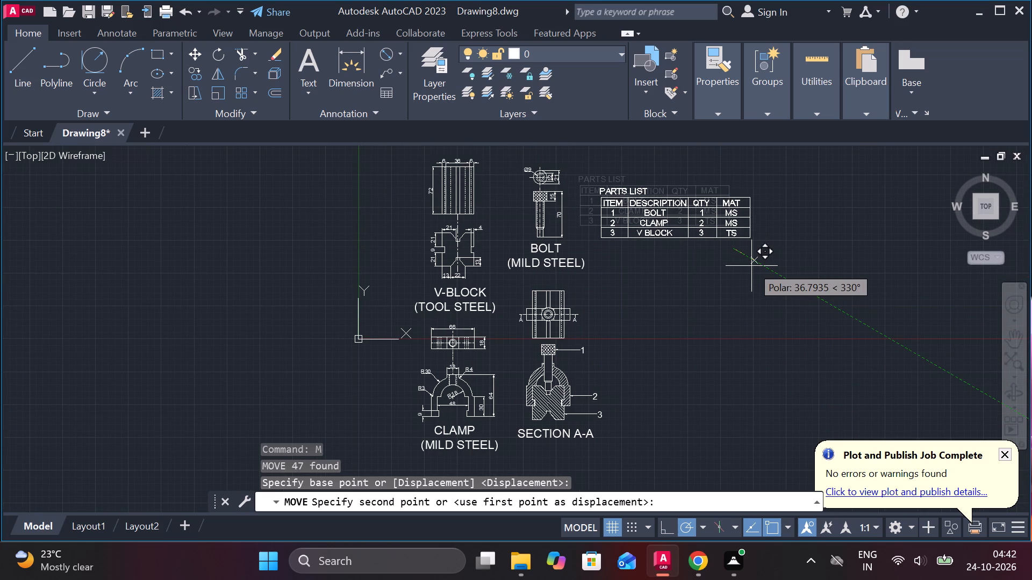
left_click(754, 347)
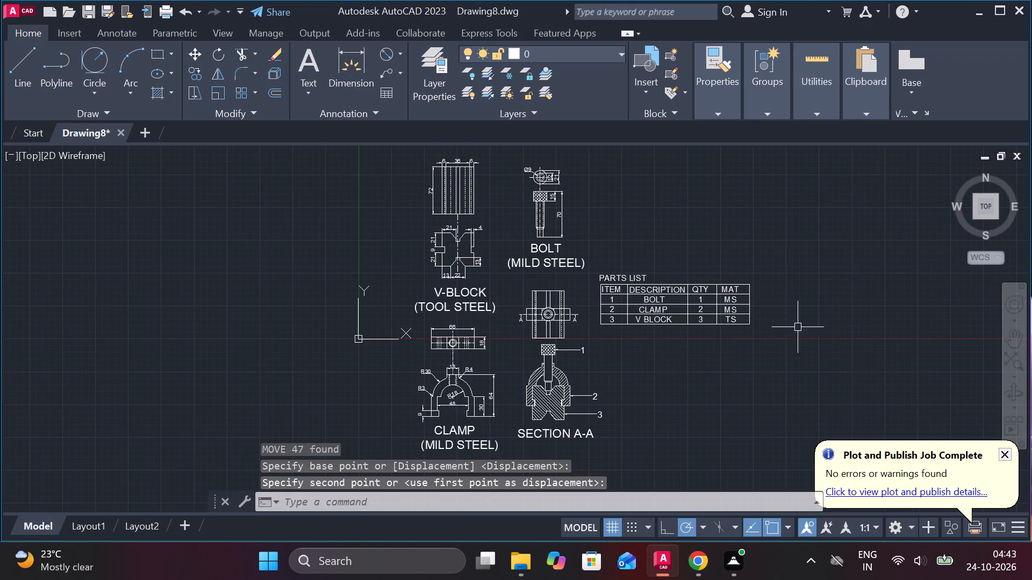
Draw a rectangular border about 690 units wide around all the detail views, the assembly views and the parts list.
scroll(722, 325, "up", 1)
middle_click_drag(718, 329, 725, 312)
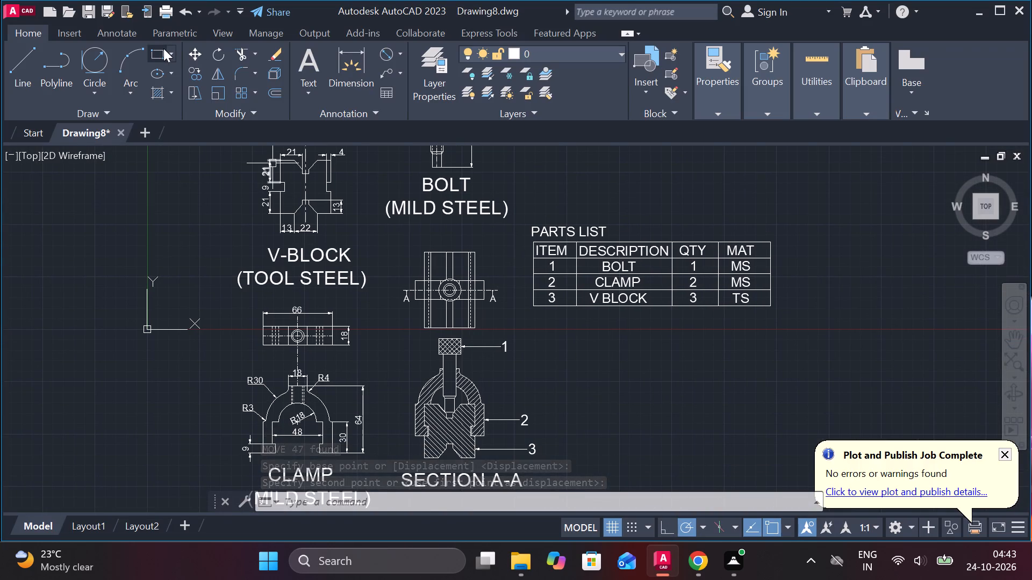
left_click(159, 49)
scroll(322, 193, "down", 2)
middle_click_drag(318, 193, 443, 259)
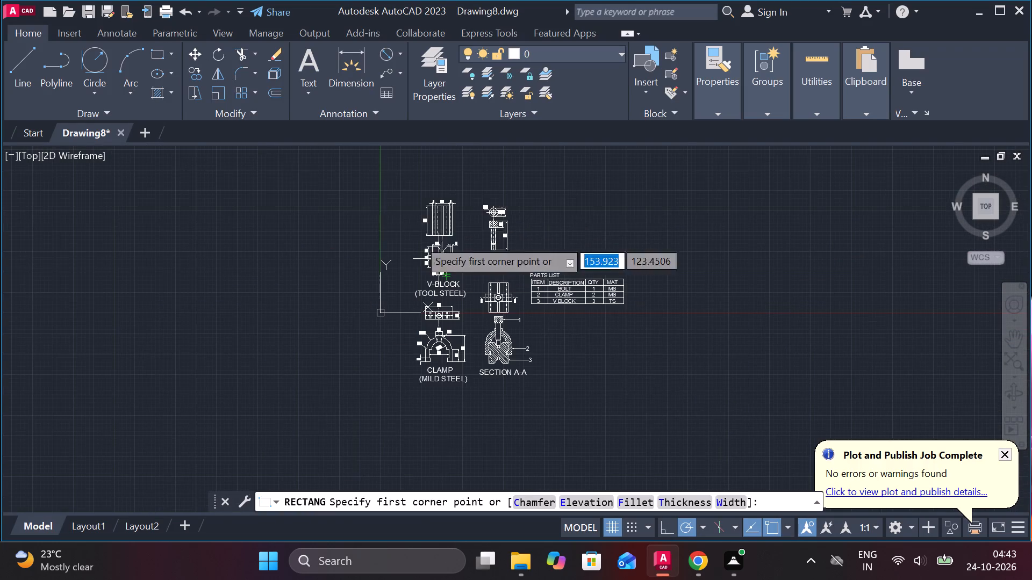
left_click(389, 179)
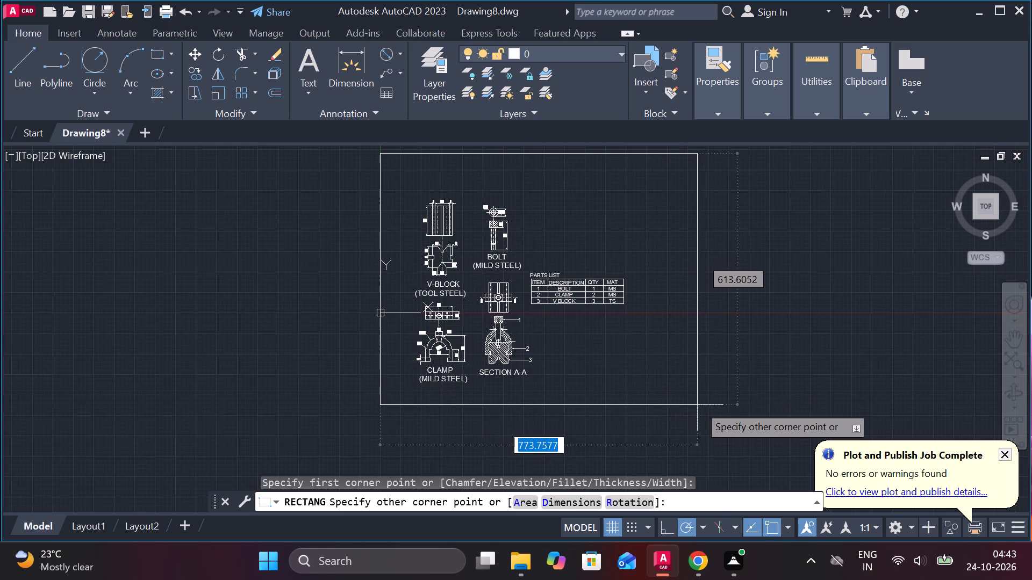
left_click(662, 401)
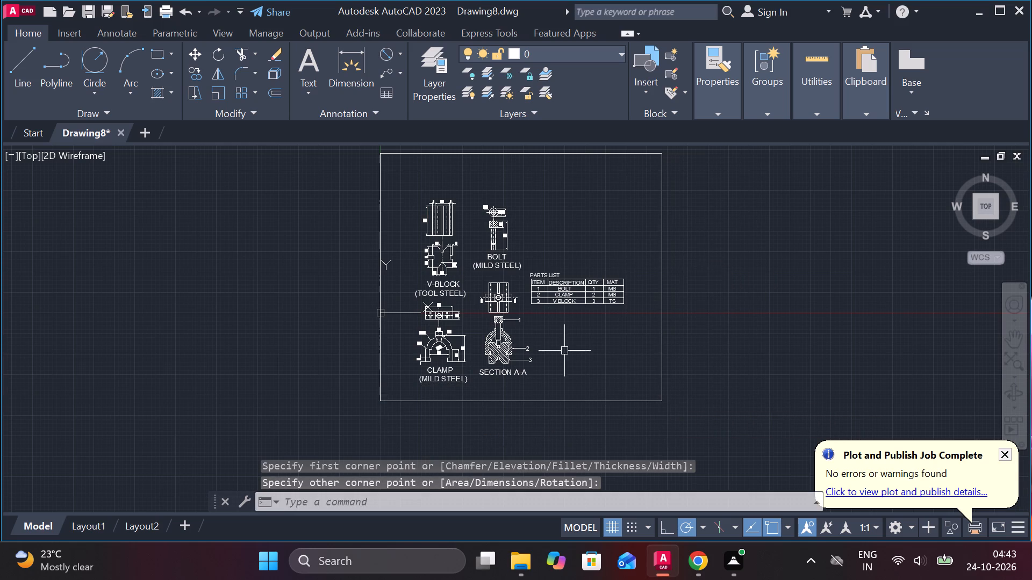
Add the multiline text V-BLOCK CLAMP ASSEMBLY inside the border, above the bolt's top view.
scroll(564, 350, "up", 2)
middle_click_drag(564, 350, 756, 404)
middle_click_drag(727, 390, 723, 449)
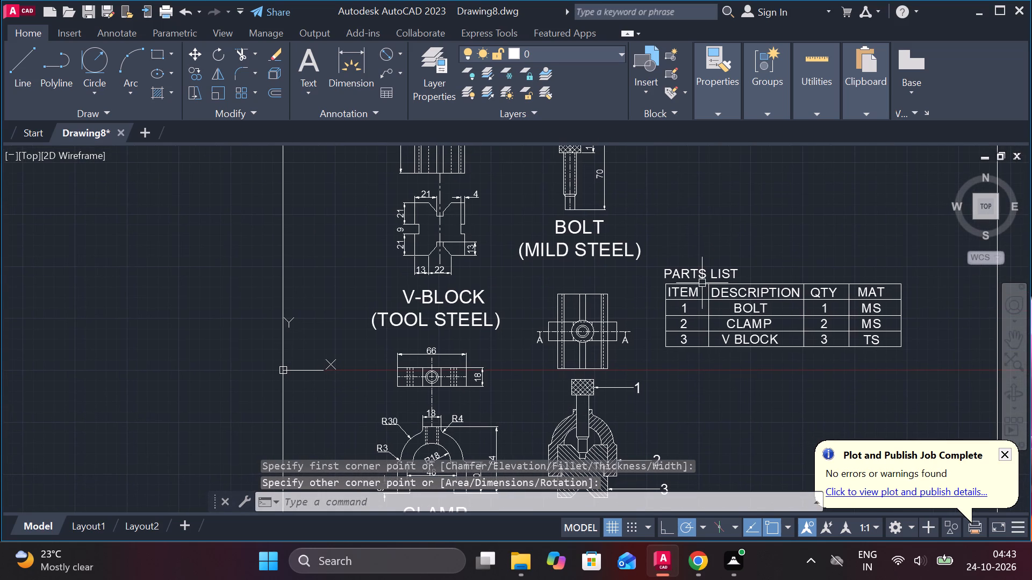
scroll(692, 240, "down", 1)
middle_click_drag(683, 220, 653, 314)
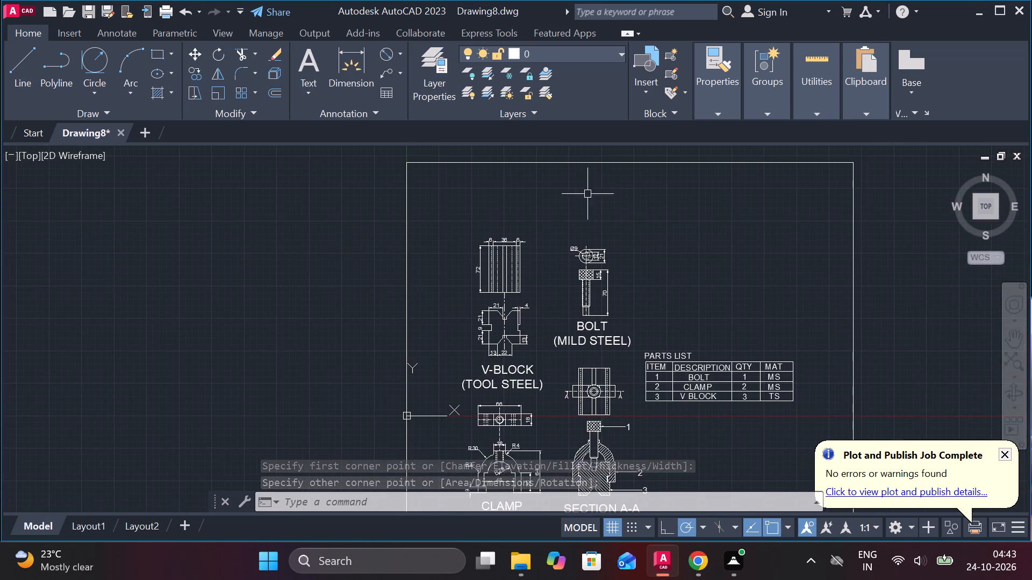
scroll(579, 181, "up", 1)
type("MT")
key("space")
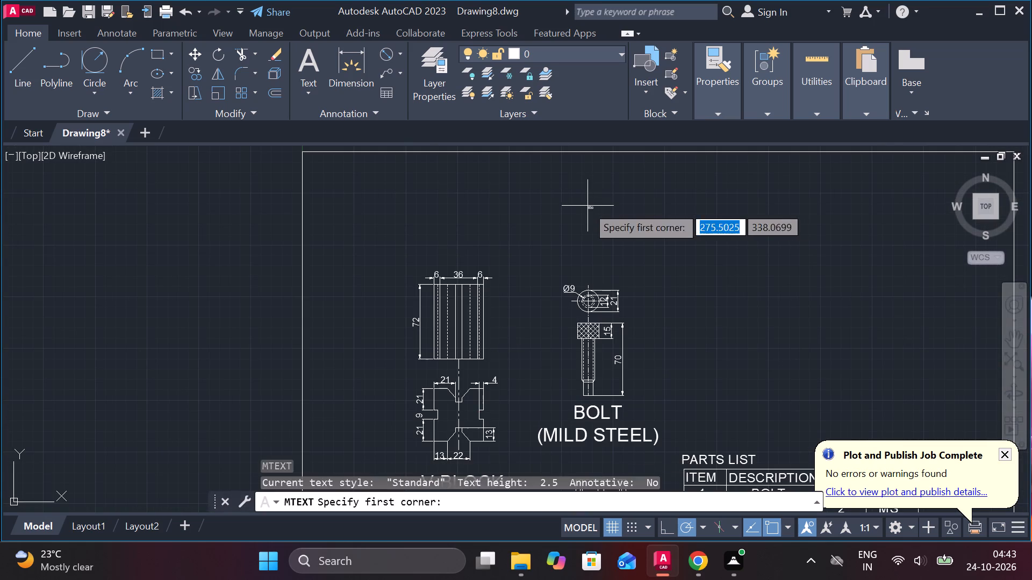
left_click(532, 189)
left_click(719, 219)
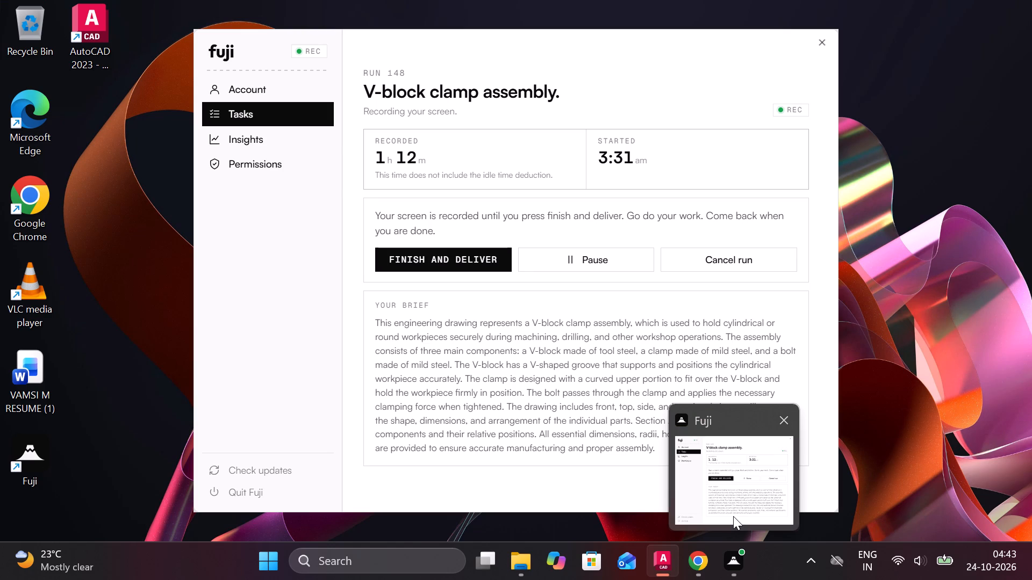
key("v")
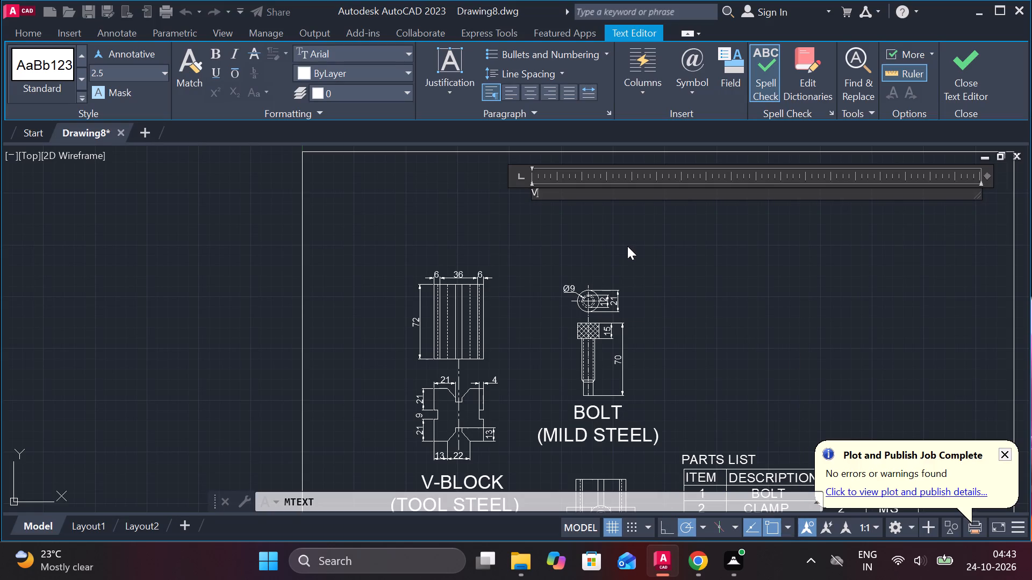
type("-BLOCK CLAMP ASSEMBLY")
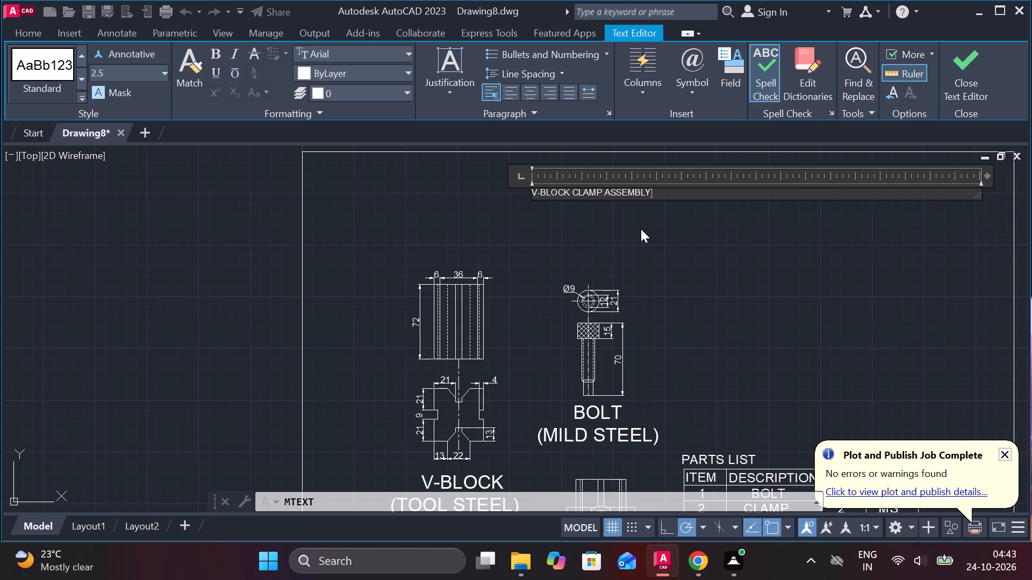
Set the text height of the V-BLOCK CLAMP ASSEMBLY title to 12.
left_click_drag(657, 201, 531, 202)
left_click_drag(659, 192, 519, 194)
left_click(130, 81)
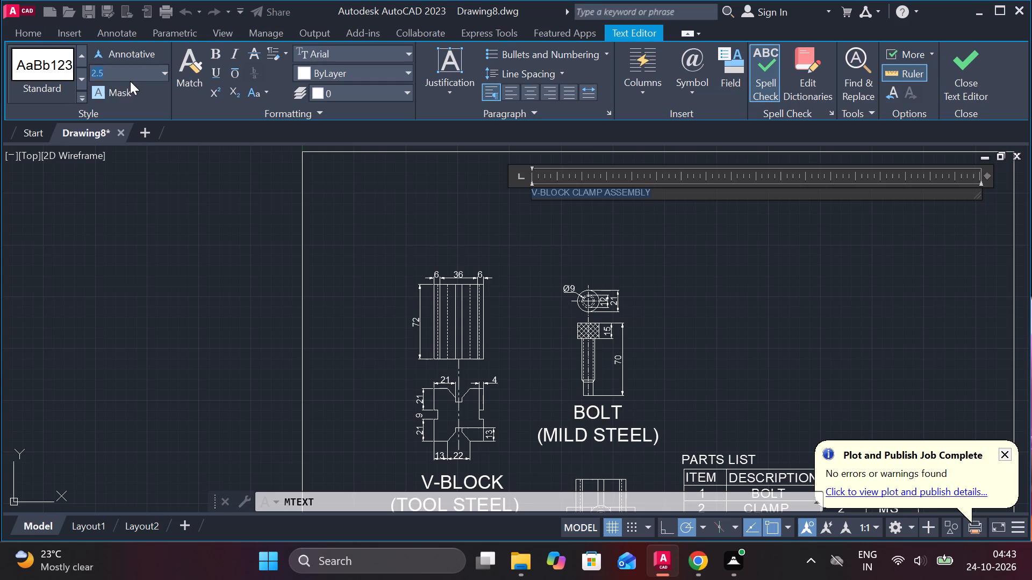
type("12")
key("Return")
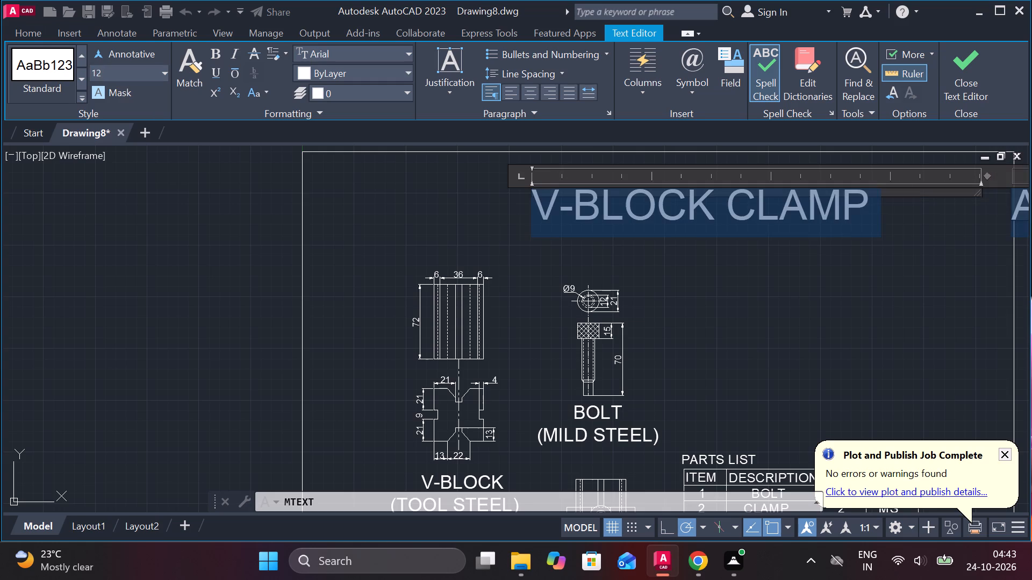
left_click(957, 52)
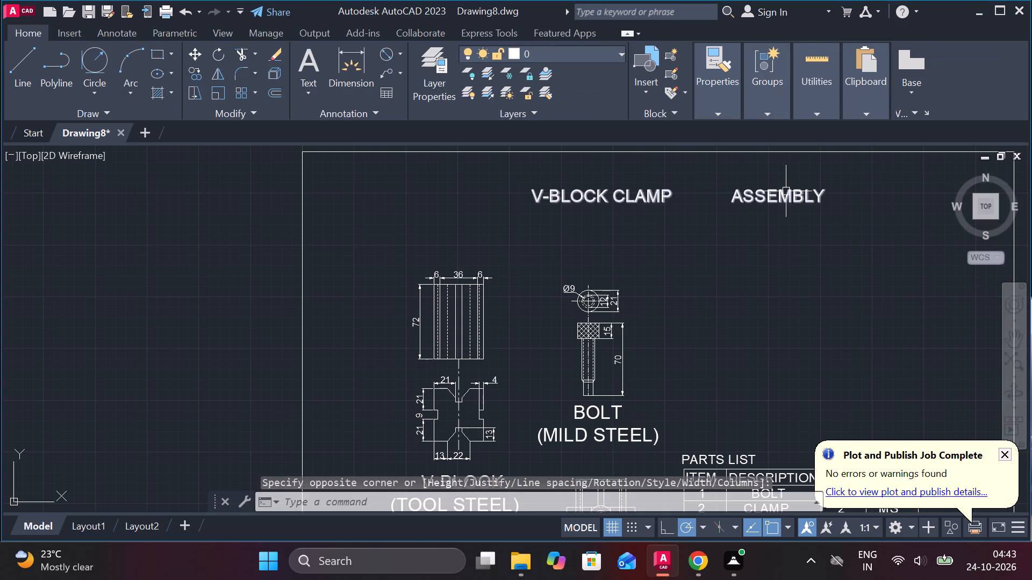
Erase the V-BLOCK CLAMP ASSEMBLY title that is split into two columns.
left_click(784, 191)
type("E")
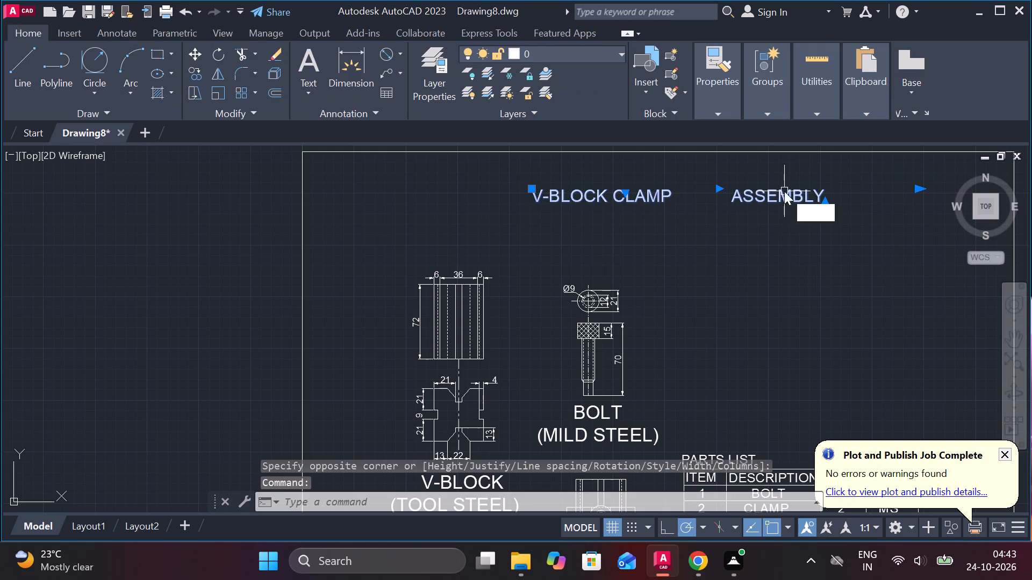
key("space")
Add the multiline text V-BLOCK CLAMP ASSEMBLY at height 12 above the V-block and bolt views.
type("MT")
key("Return")
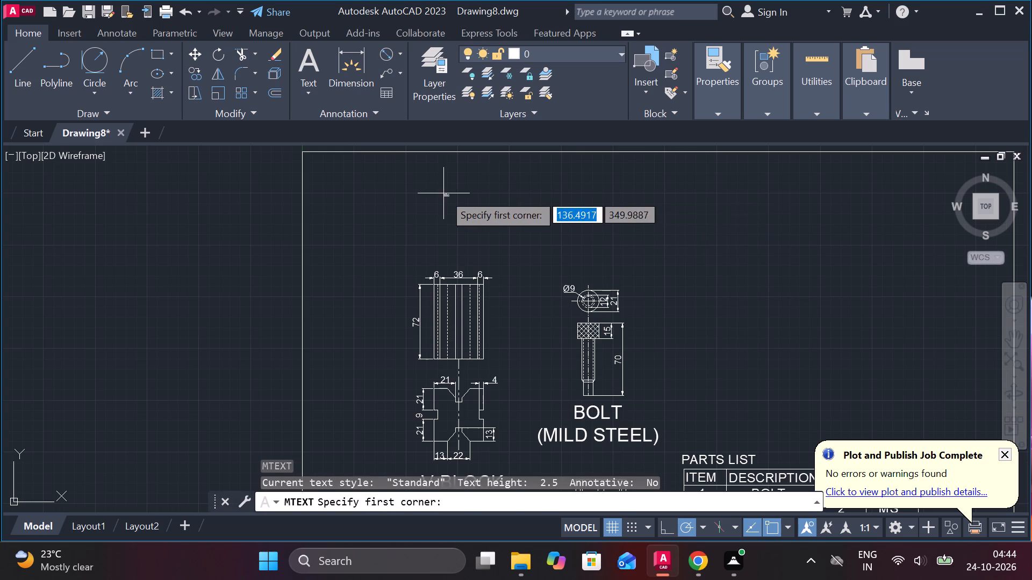
left_click(443, 193)
left_click(634, 233)
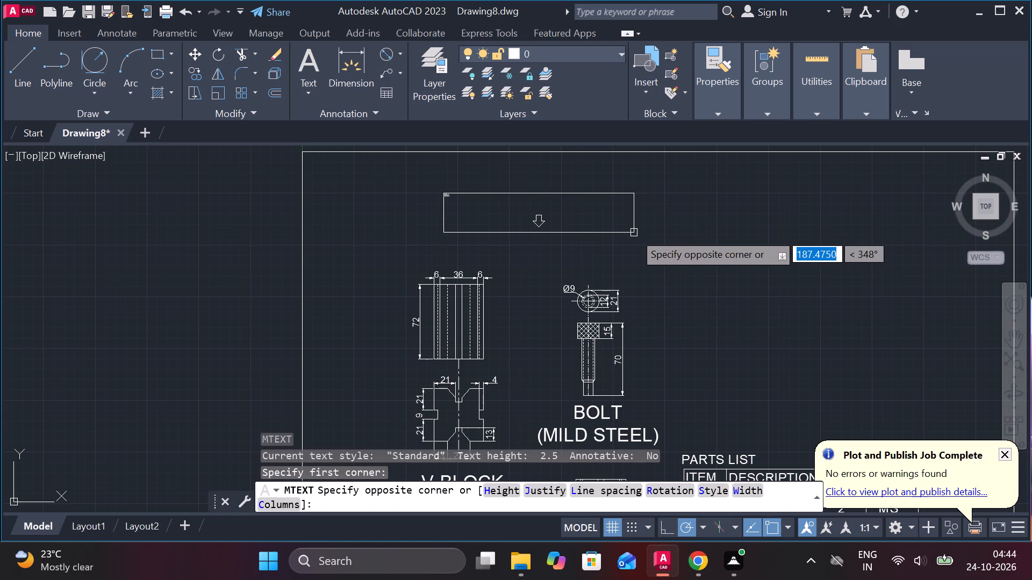
left_click(106, 75)
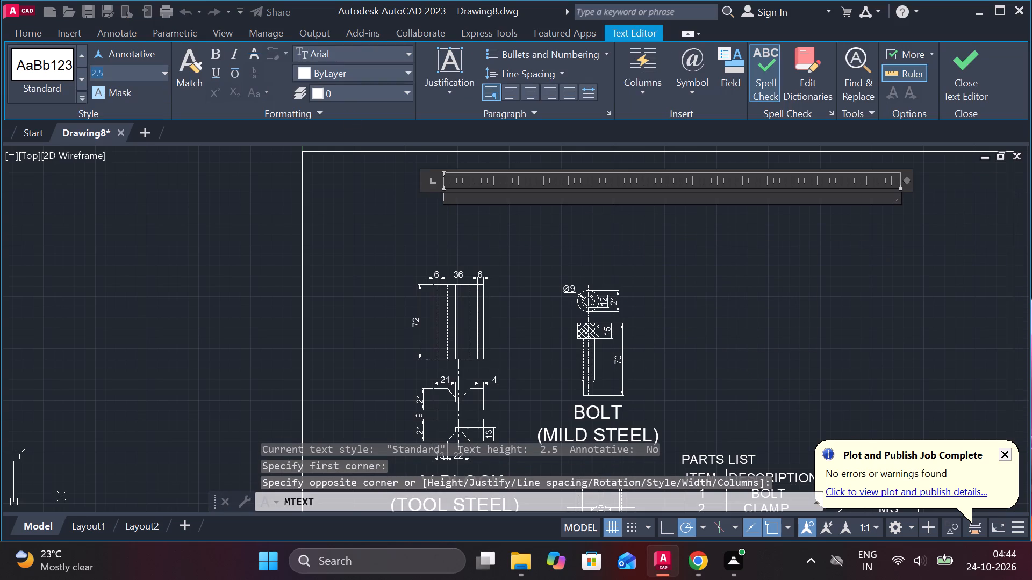
type("12")
key("Return")
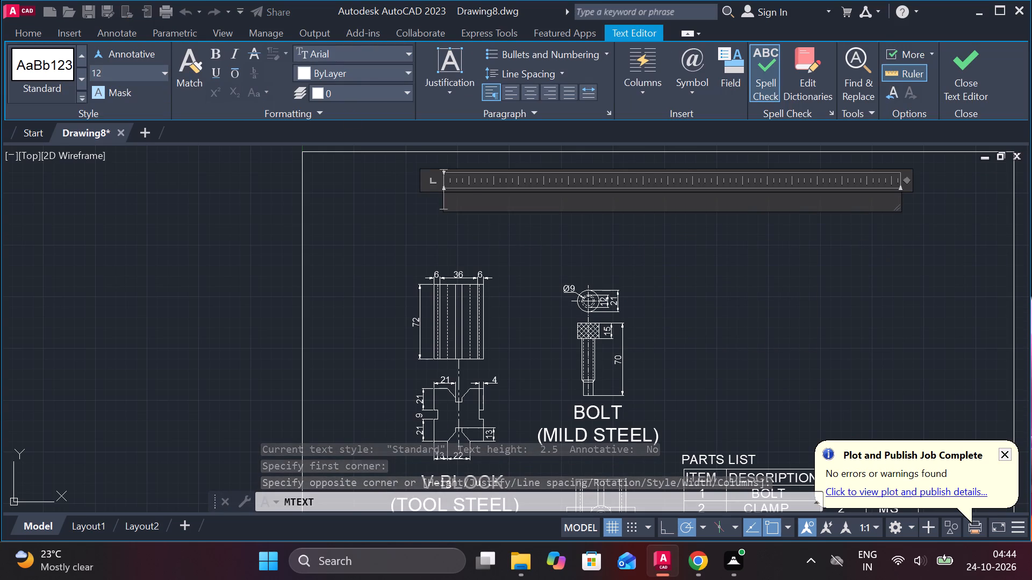
type("V-BLO")
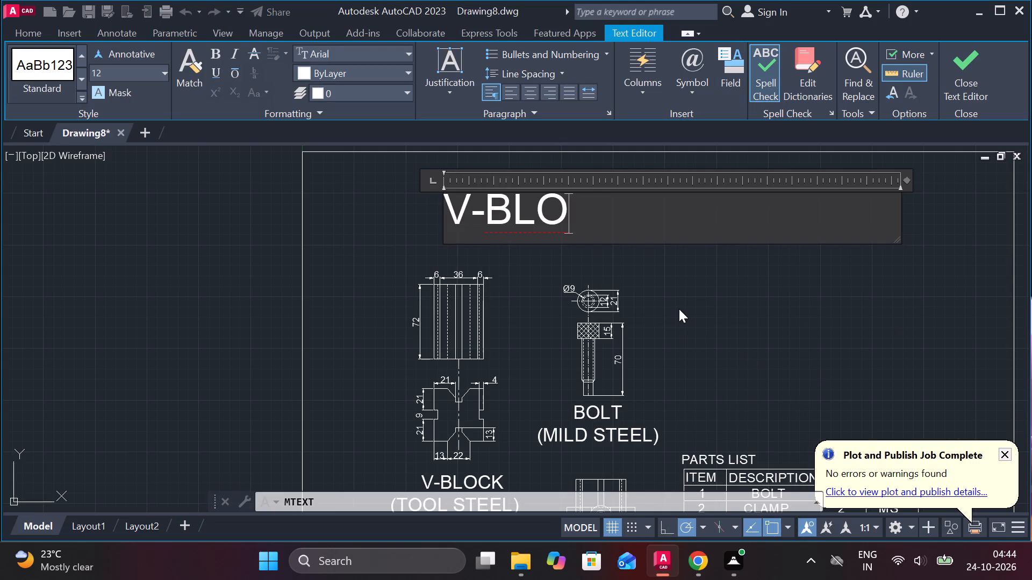
type("CL")
key("BackSpace")
key("k")
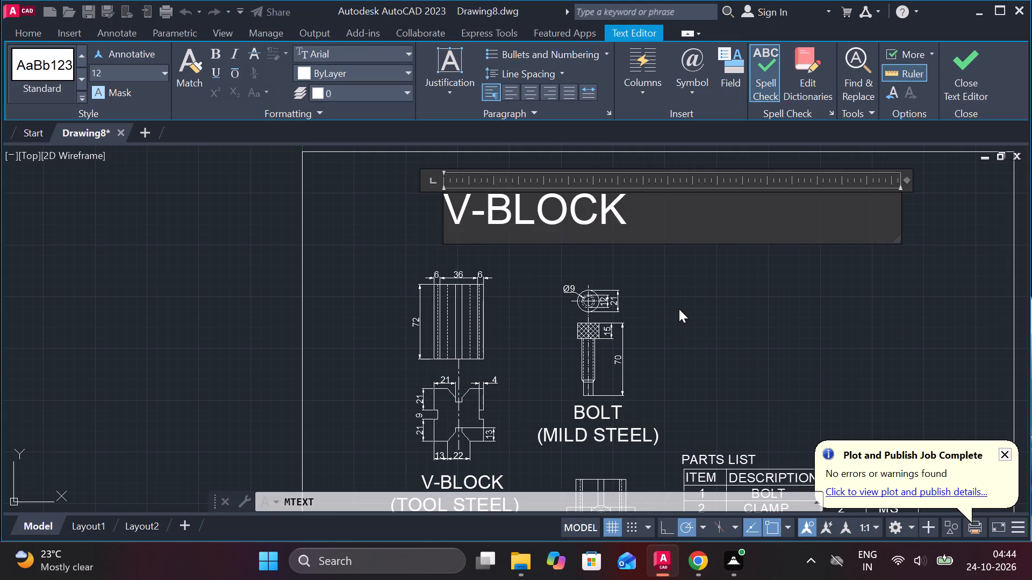
key("space")
type("CLAMP ASSEMBLY")
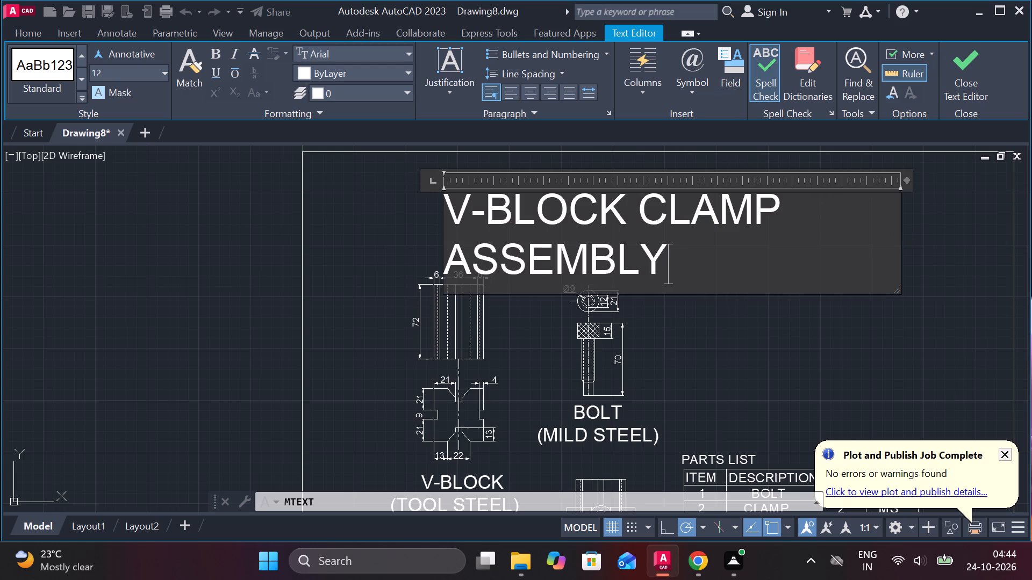
Widen the drawing title's text frame to about 249 units so the title fits on one line.
left_click(897, 230)
left_click_drag(898, 224, 977, 217)
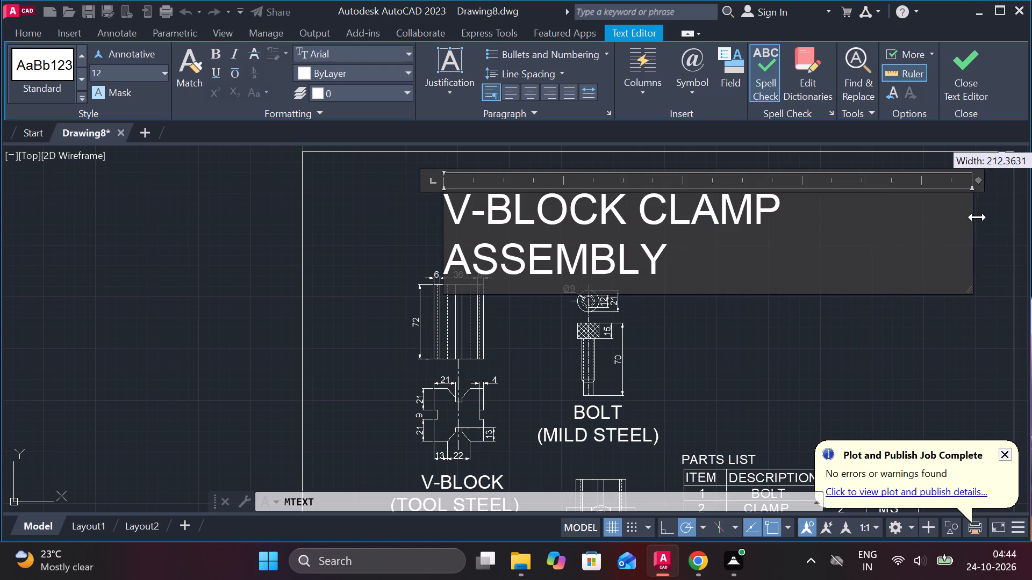
left_click_drag(977, 217, 1005, 215)
middle_click_drag(900, 256, 681, 280)
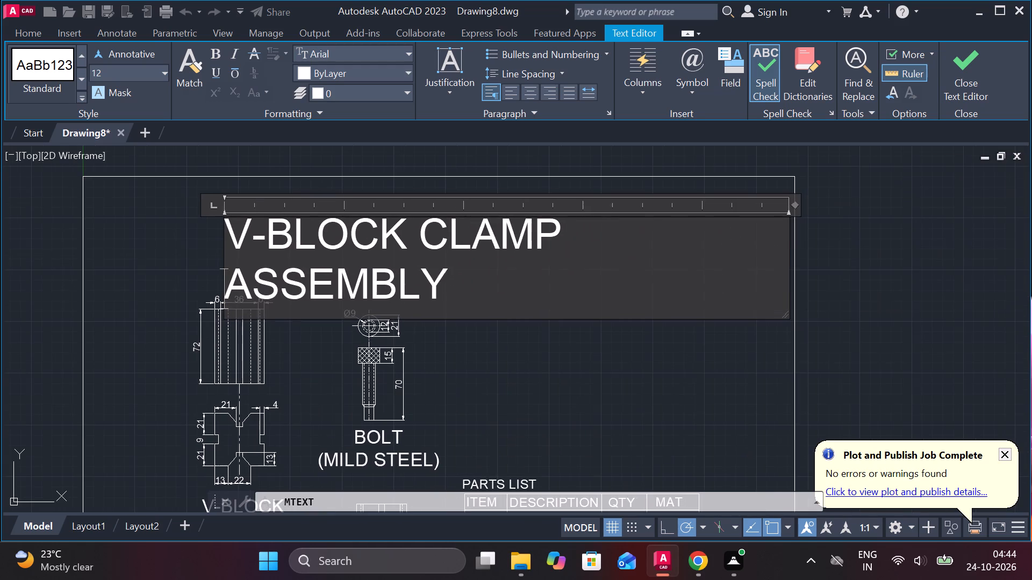
left_click_drag(786, 246, 840, 247)
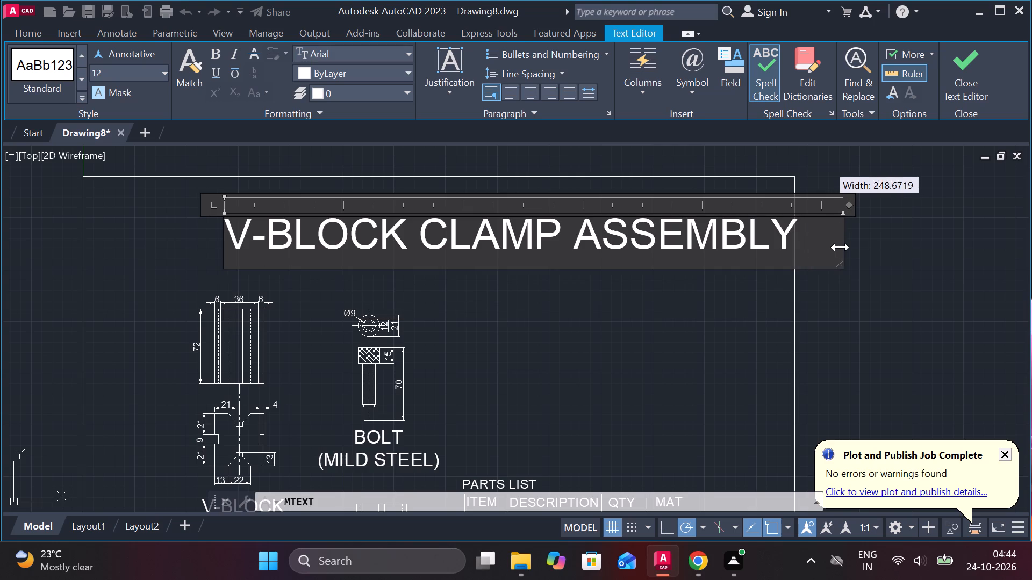
left_click_drag(840, 247, 839, 247)
left_click(957, 78)
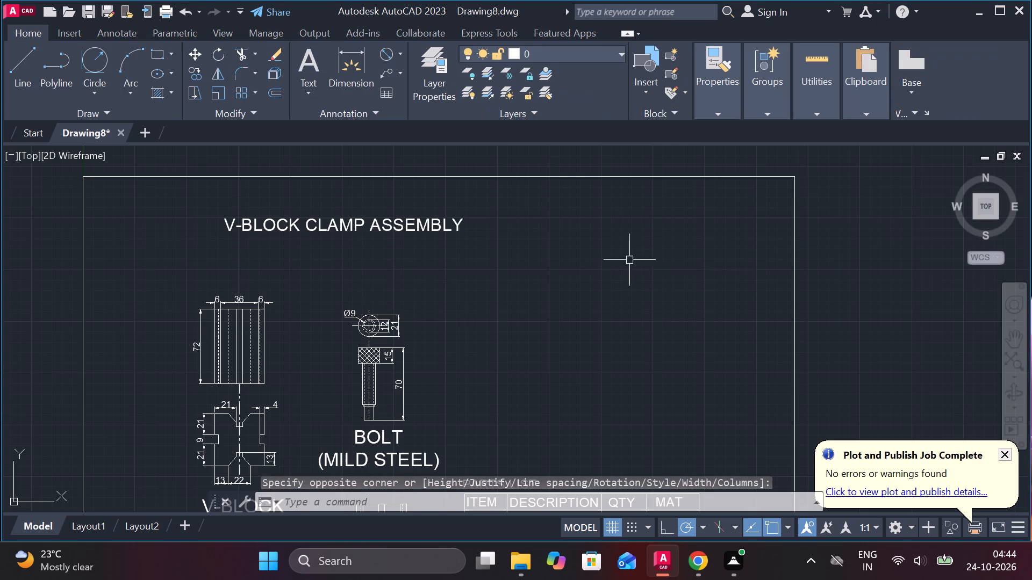
Move the V-BLOCK CLAMP ASSEMBLY title down and slightly left, just above the V-block and bolt views.
scroll(486, 279, "down", 1)
middle_click_drag(484, 280, 617, 229)
left_click(531, 194)
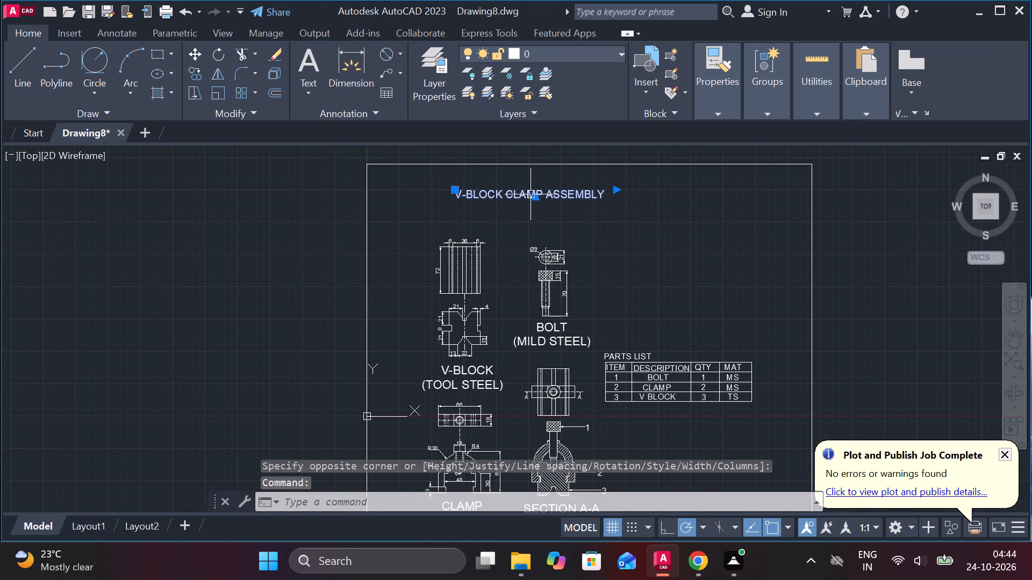
scroll(528, 194, "up", 2)
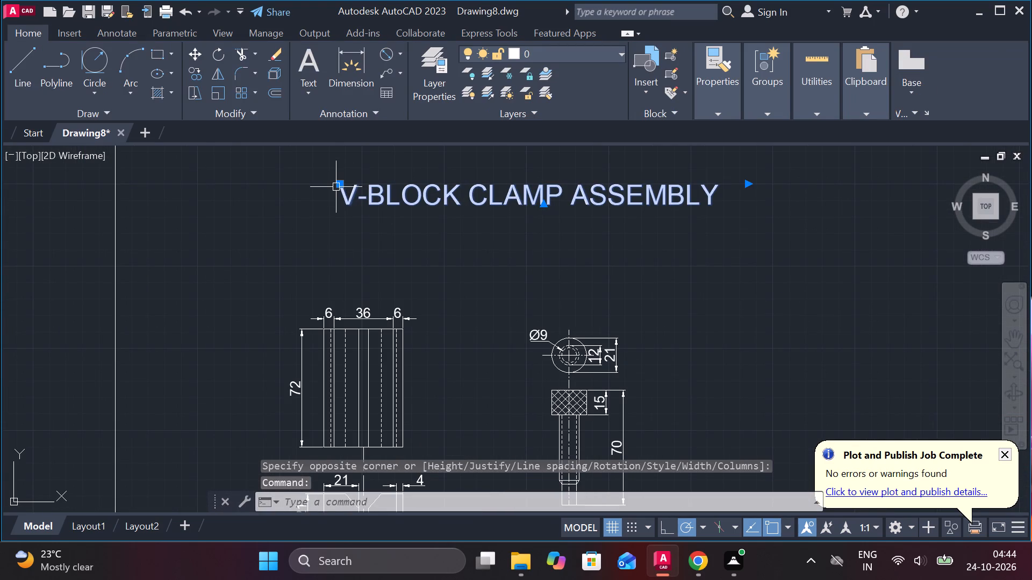
left_click(340, 182)
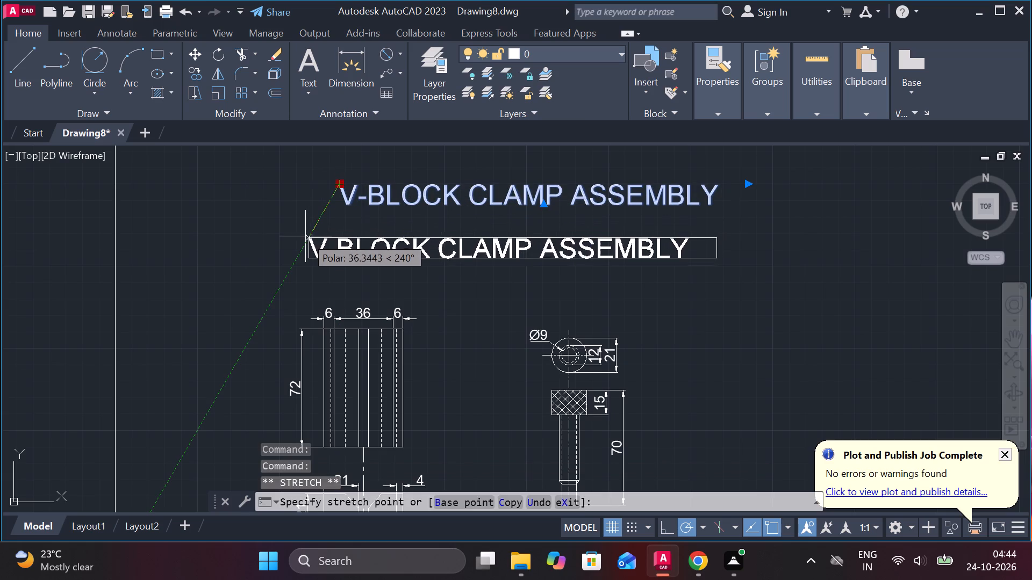
left_click(301, 248)
scroll(524, 229, "down", 2)
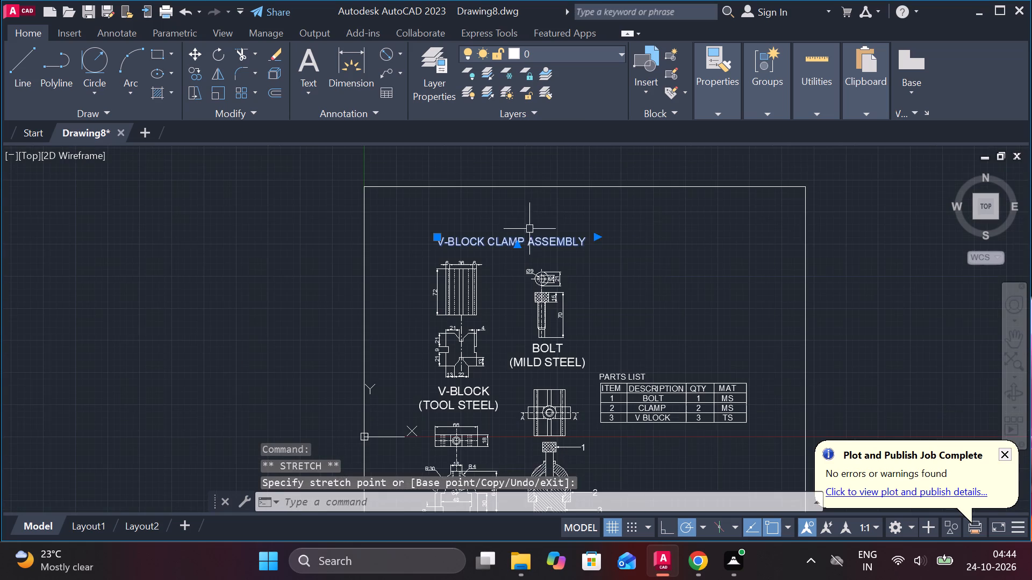
key("Escape")
Stretch the border's upper edge downward so it lies just above the V-BLOCK CLAMP ASSEMBLY title.
left_click(546, 187)
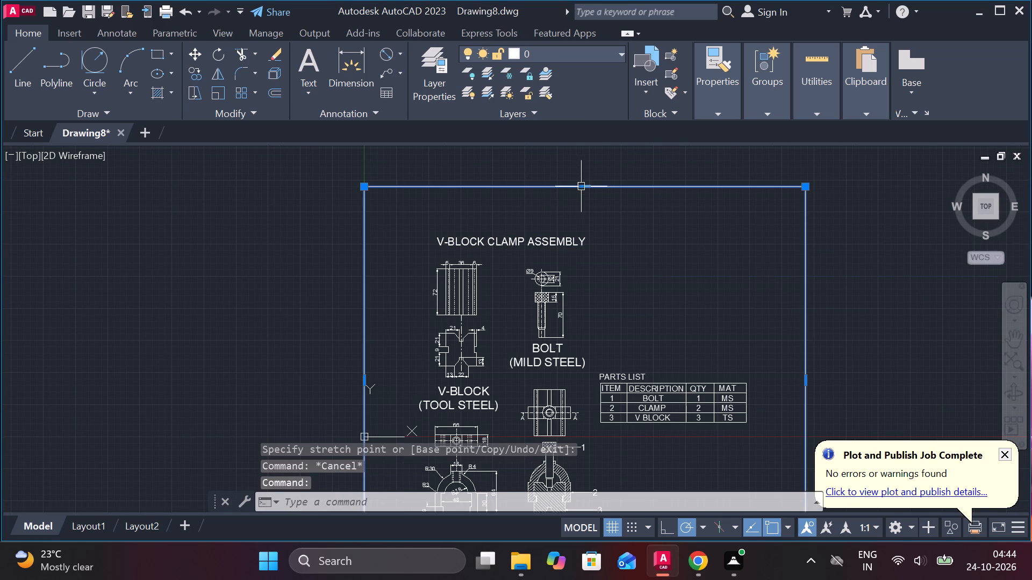
left_click(582, 186)
left_click(583, 219)
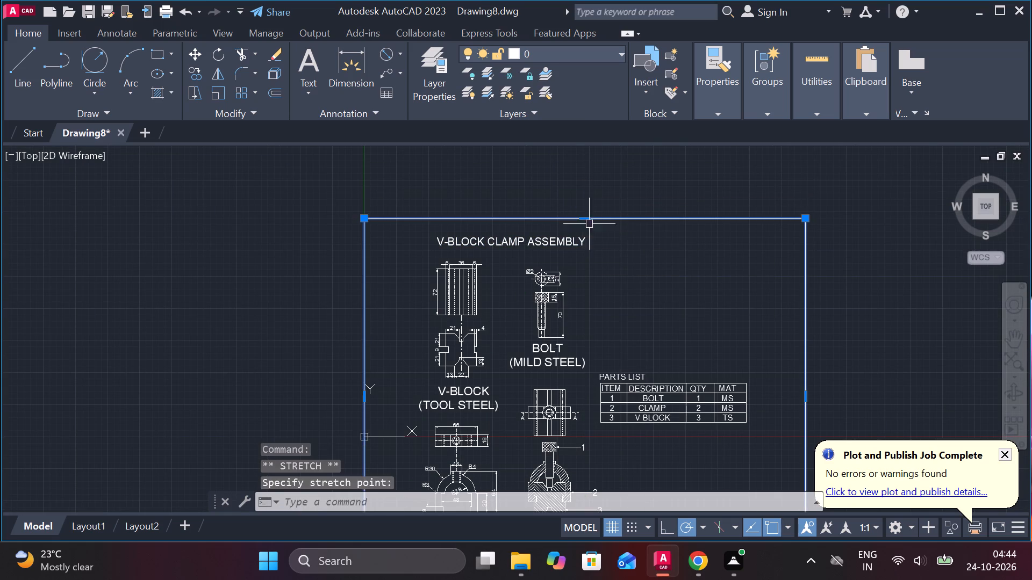
key("Escape")
Draw a title block outline 190 wide and 65 high in the border's lower-right corner, closing its left side onto the border's bottom edge.
middle_click_drag(747, 344, 700, 224)
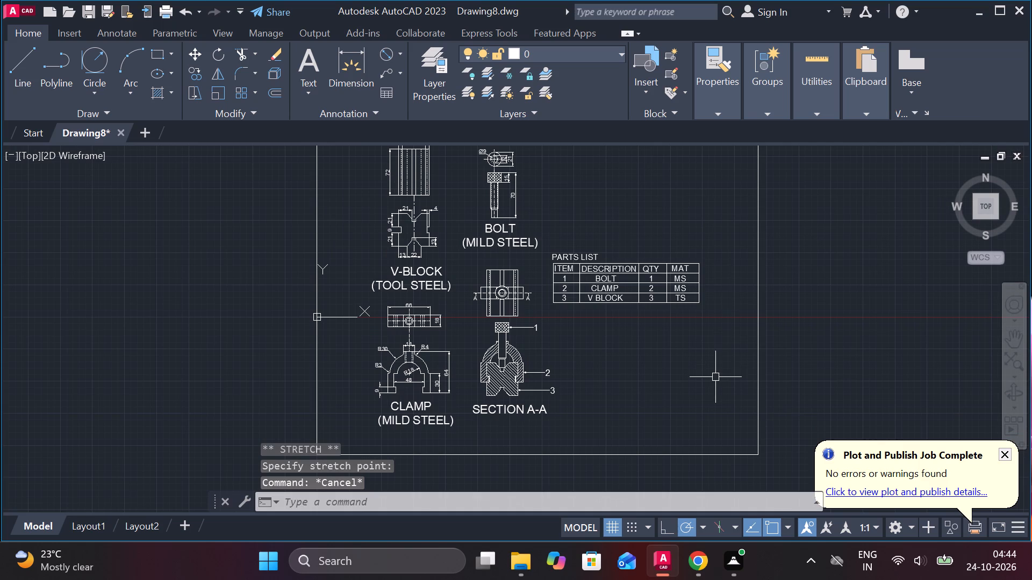
middle_click_drag(715, 377, 702, 309)
scroll(672, 340, "up", 1)
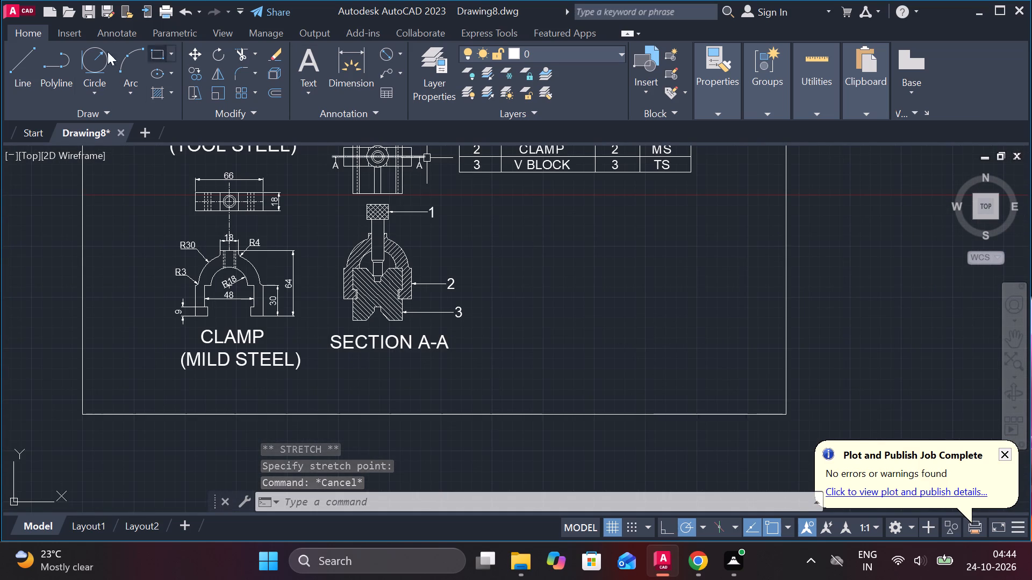
double_click(33, 61)
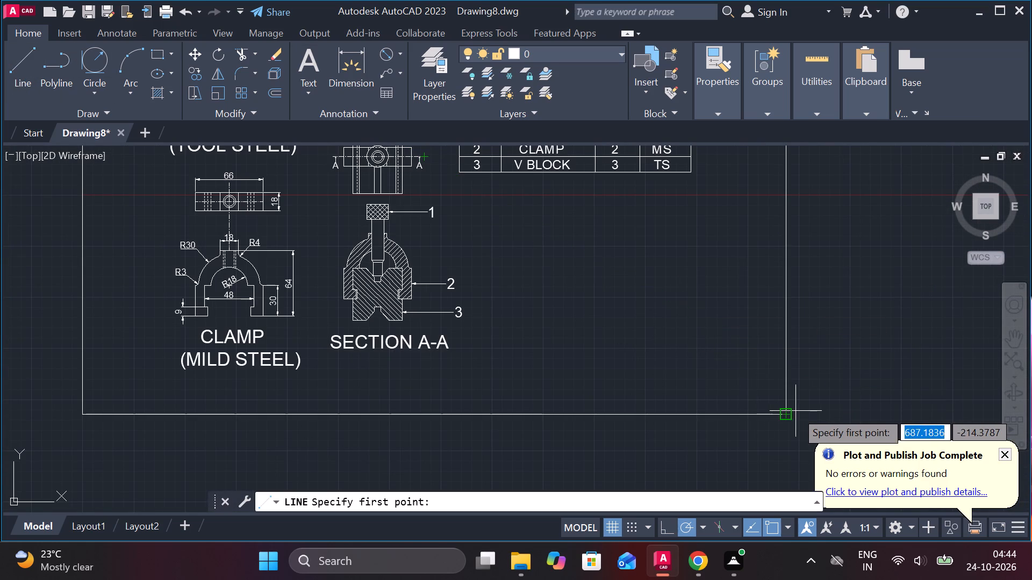
left_click(794, 411)
scroll(793, 357, "down", 2)
middle_click_drag(797, 253, 762, 308)
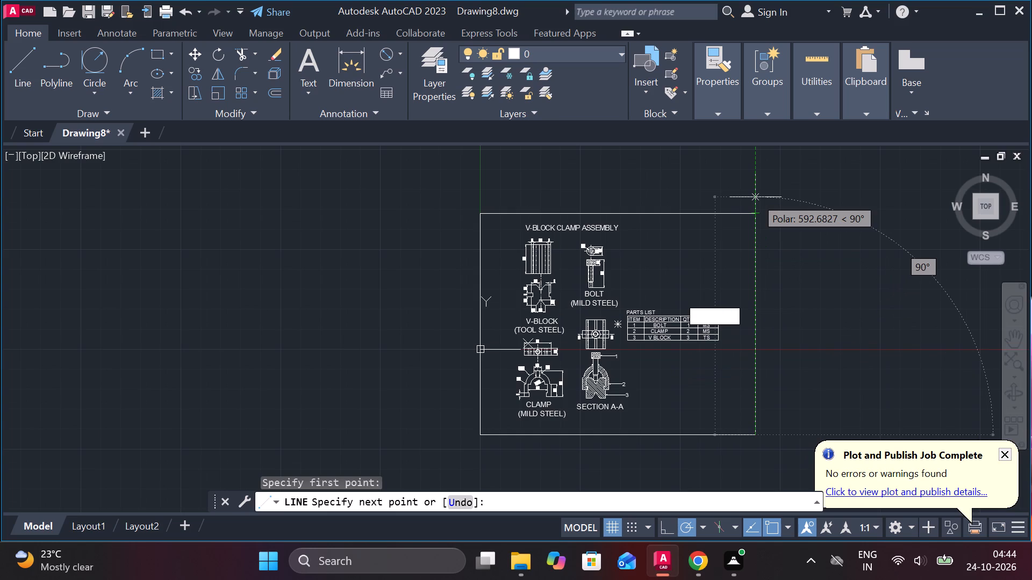
type("65")
key("space")
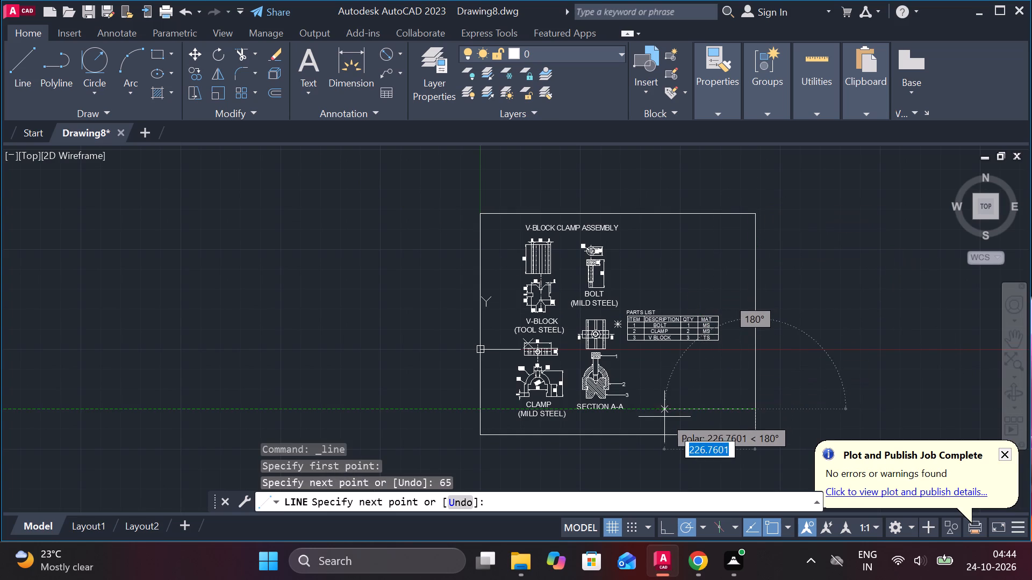
scroll(660, 412, "up", 1)
middle_click_drag(660, 412, 629, 366)
scroll(624, 353, "up", 2)
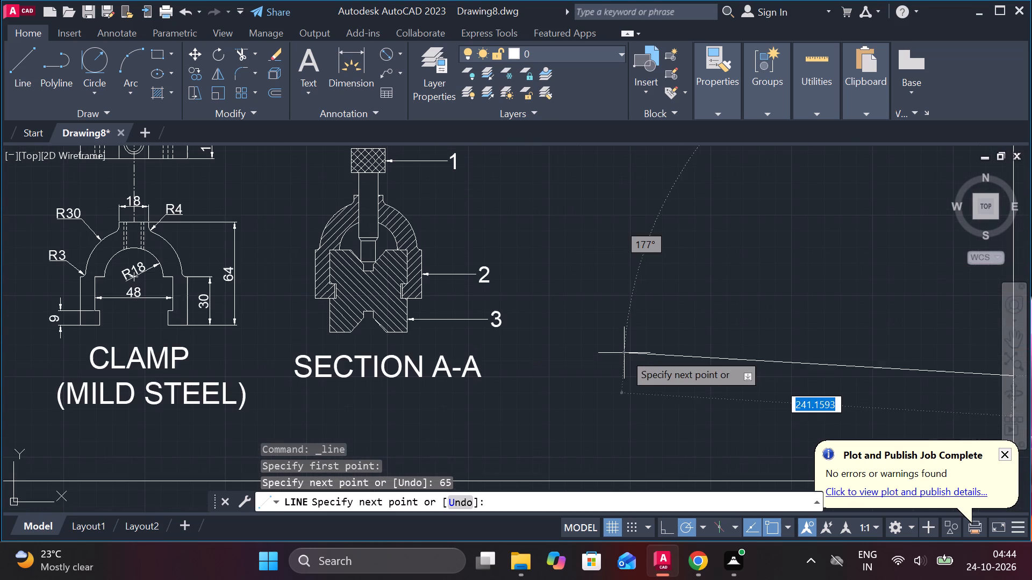
key("1")
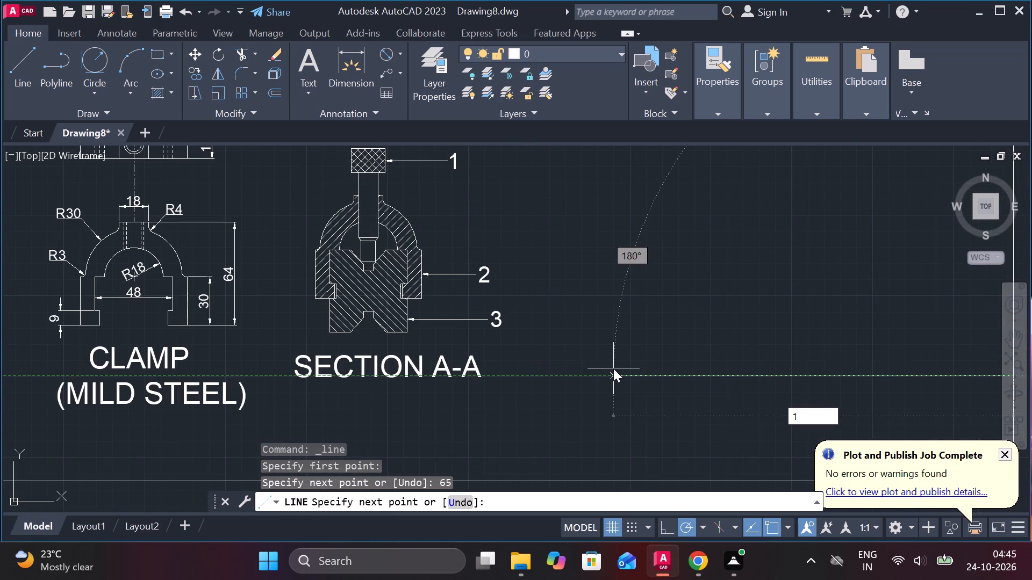
type("90")
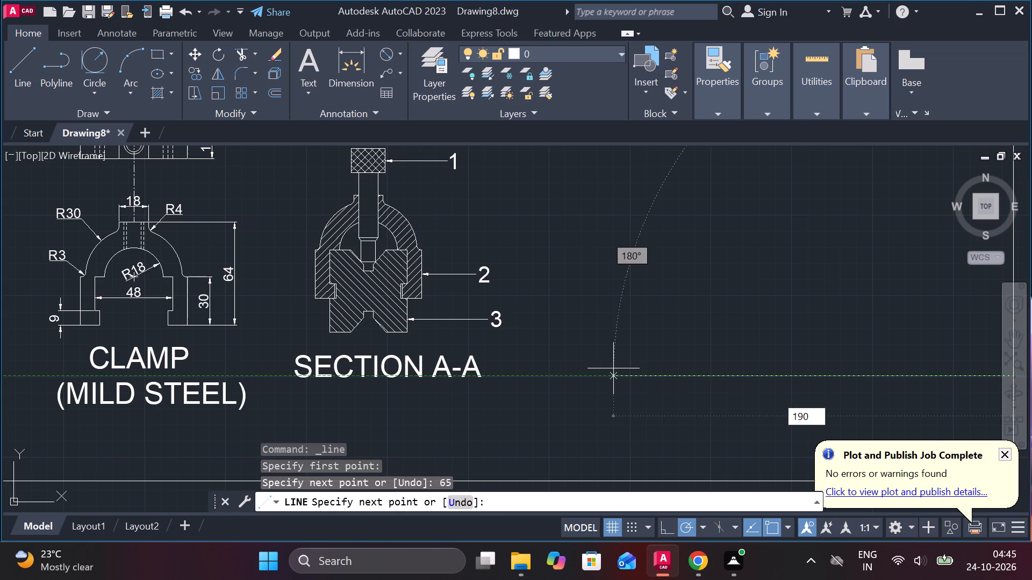
key("Return")
middle_click_drag(625, 416, 625, 241)
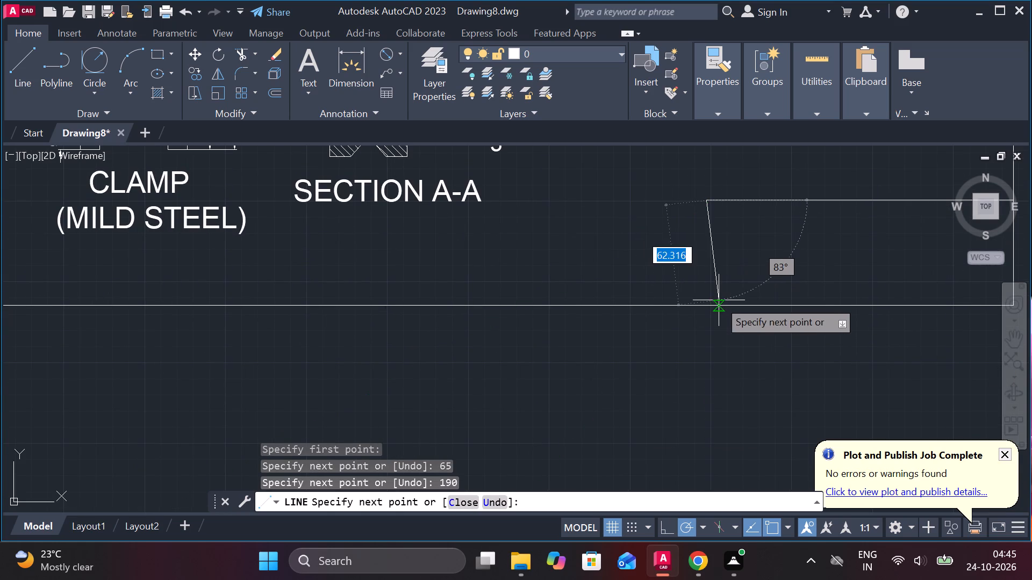
left_click(708, 303)
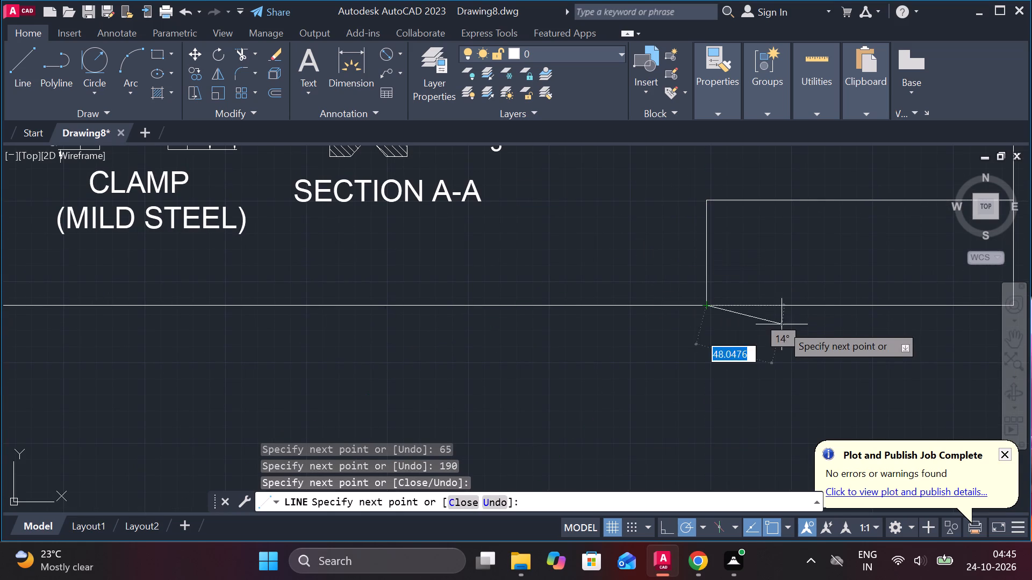
middle_click_drag(784, 324, 477, 410)
scroll(512, 357, "up", 1)
scroll(512, 357, "down", 1)
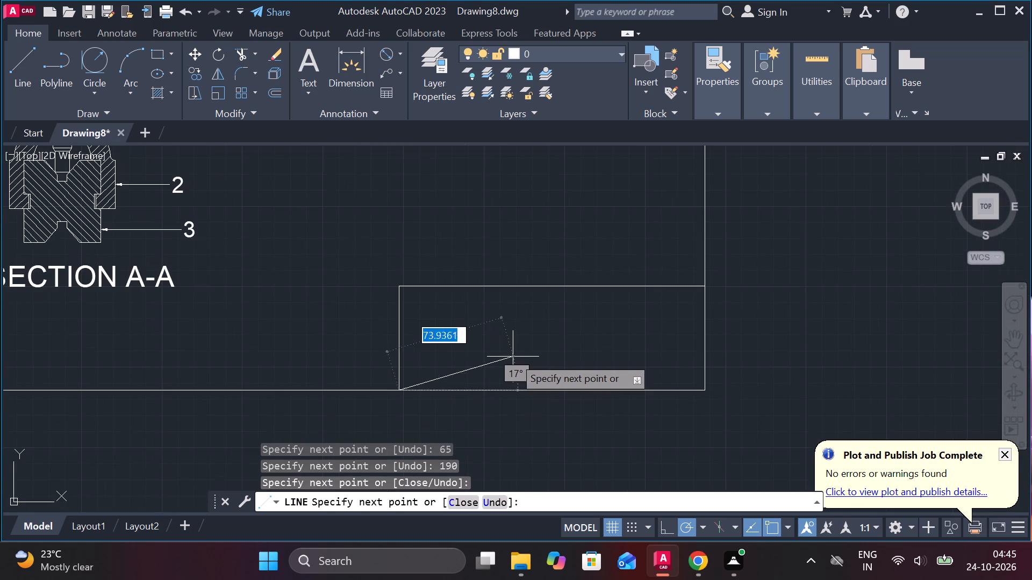
key("Escape")
Draw separate lines over the border along the title block's right and bottom edges.
key("l")
key("Return")
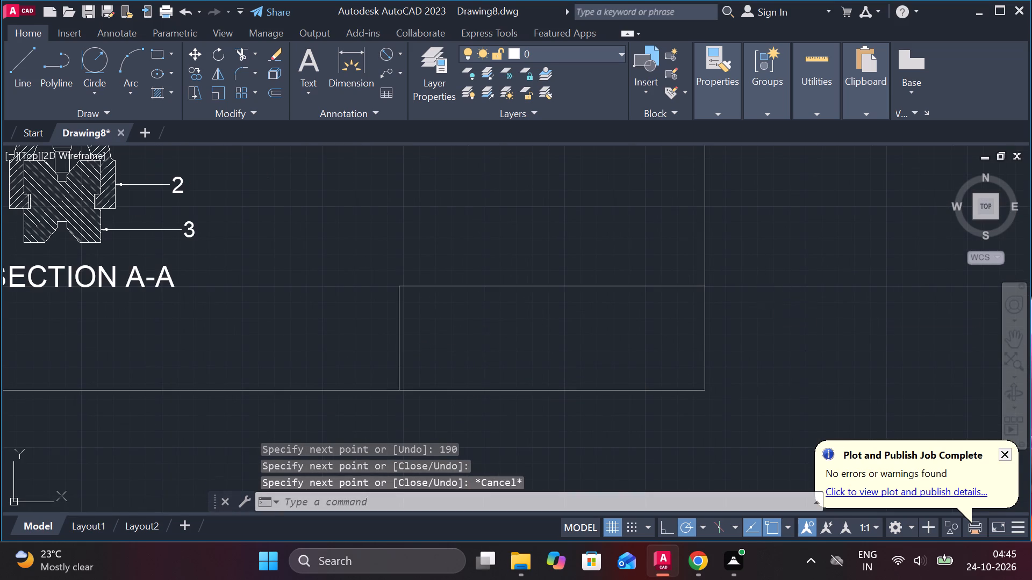
left_click(701, 286)
left_click(702, 394)
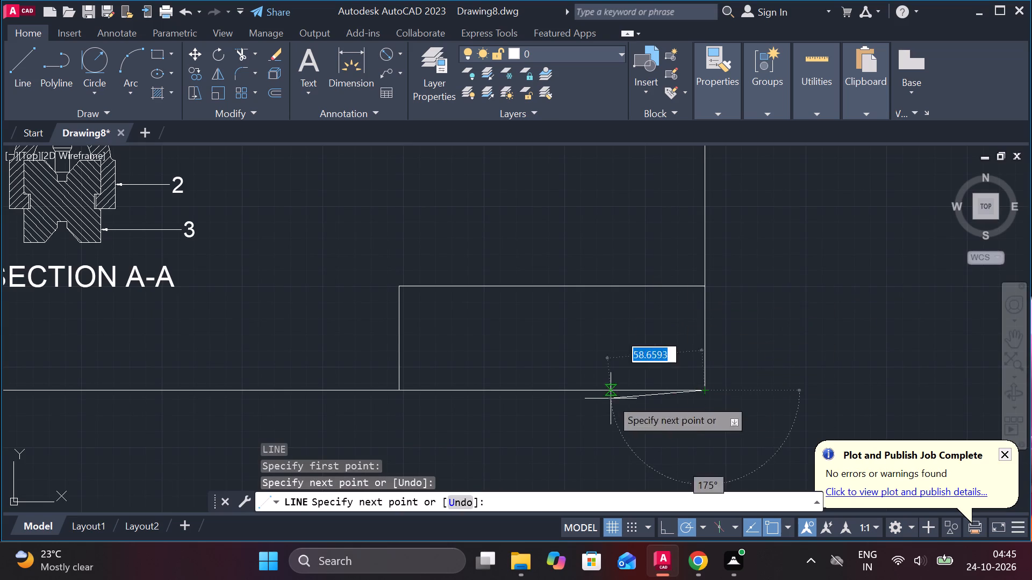
left_click(398, 392)
key("Escape")
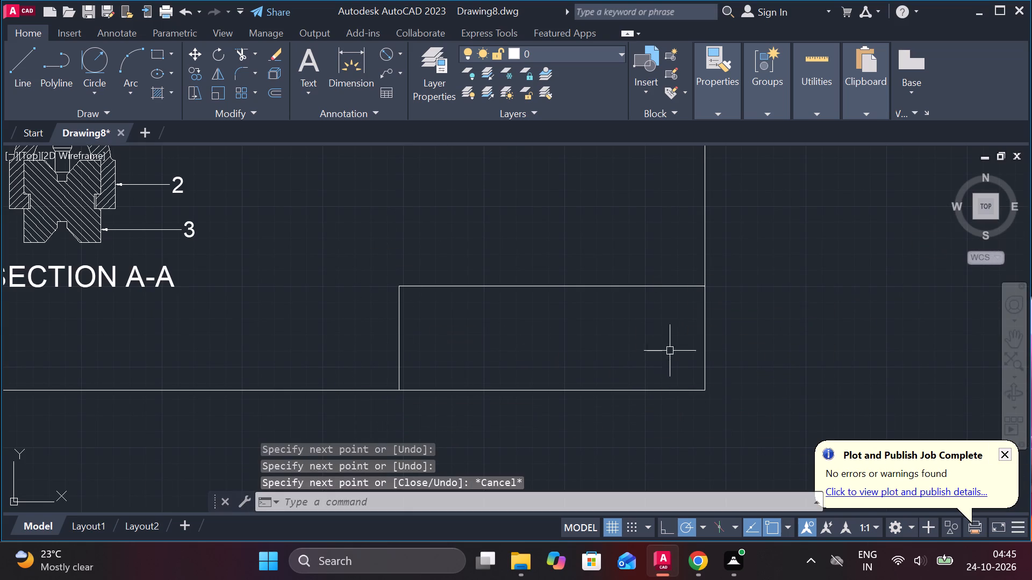
Offset the title block's right edge inward three times in succession, 25 units each, to make three vertical dividers.
left_click(701, 327)
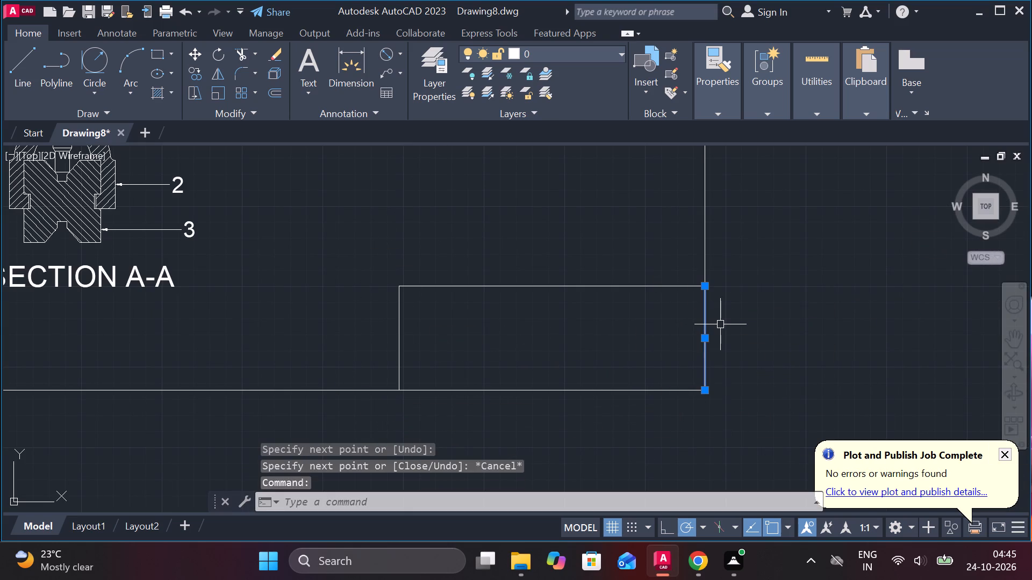
key("o")
key("Return")
key("Return")
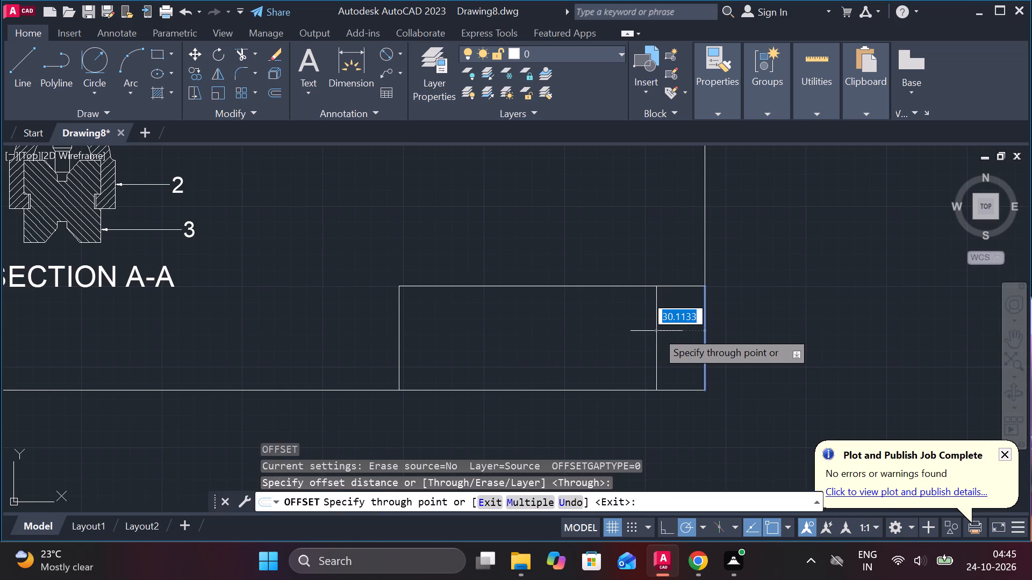
type("25")
key("space")
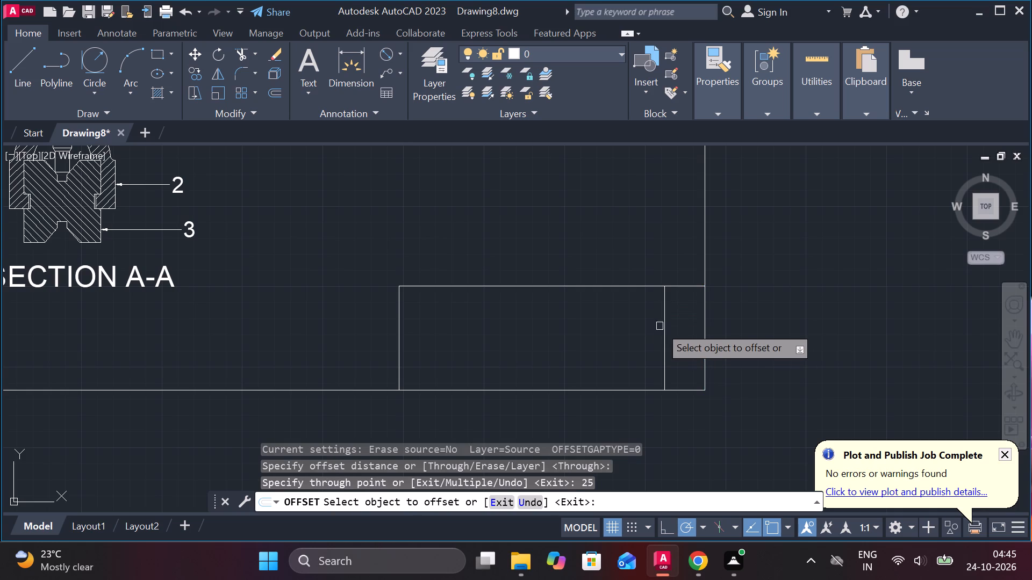
left_click(665, 320)
type("25")
key("space")
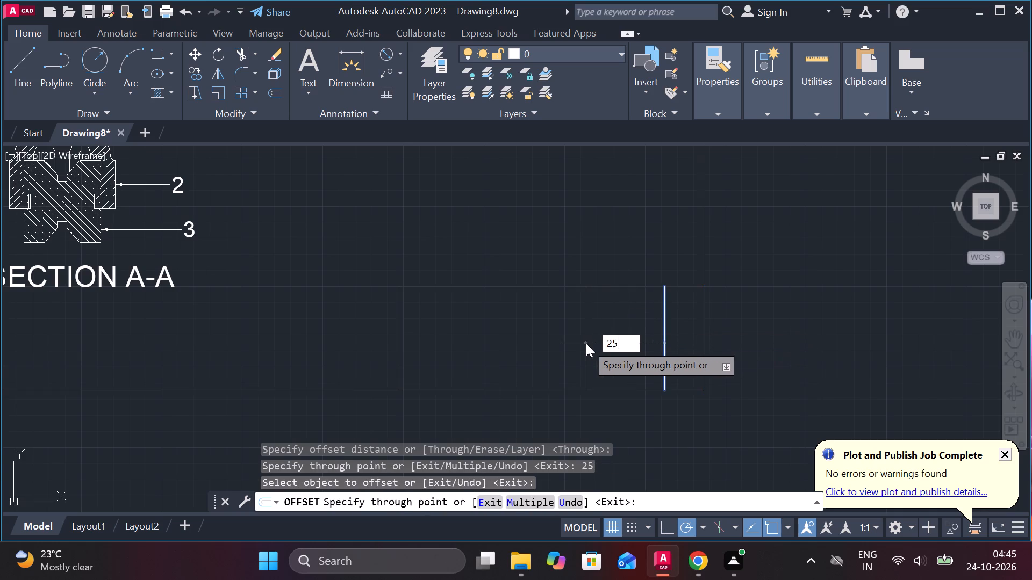
left_click(627, 320)
type("25")
key("space")
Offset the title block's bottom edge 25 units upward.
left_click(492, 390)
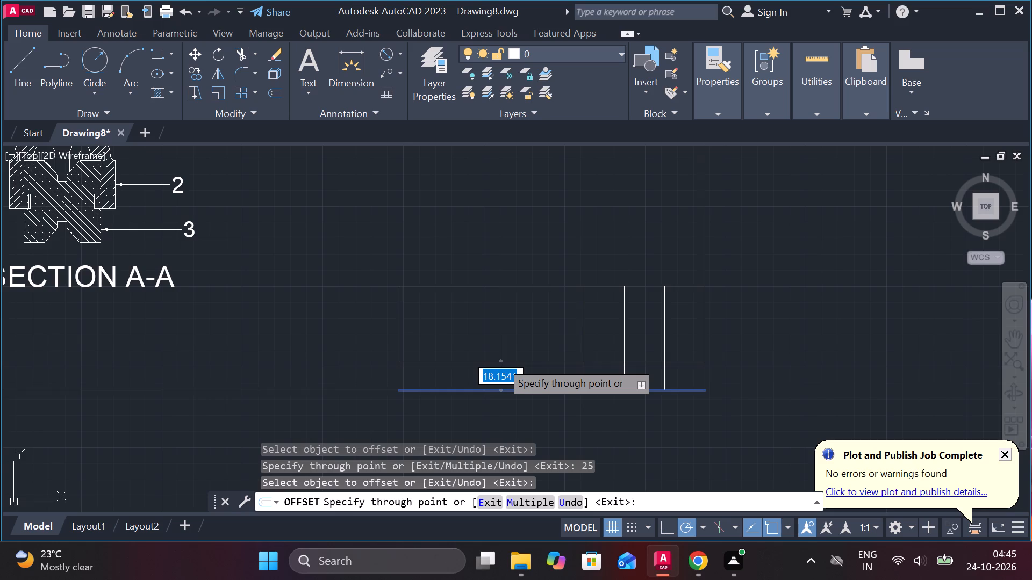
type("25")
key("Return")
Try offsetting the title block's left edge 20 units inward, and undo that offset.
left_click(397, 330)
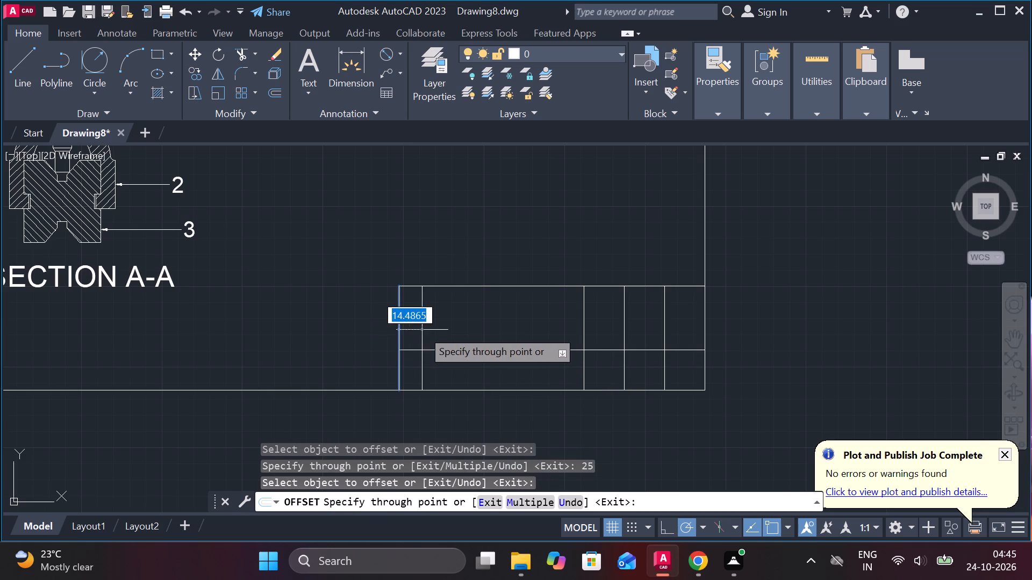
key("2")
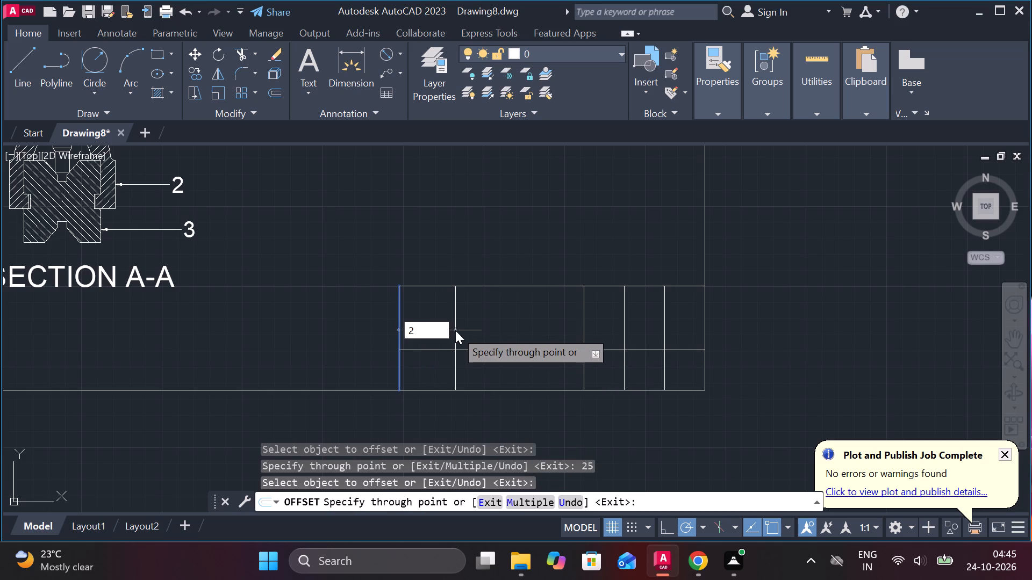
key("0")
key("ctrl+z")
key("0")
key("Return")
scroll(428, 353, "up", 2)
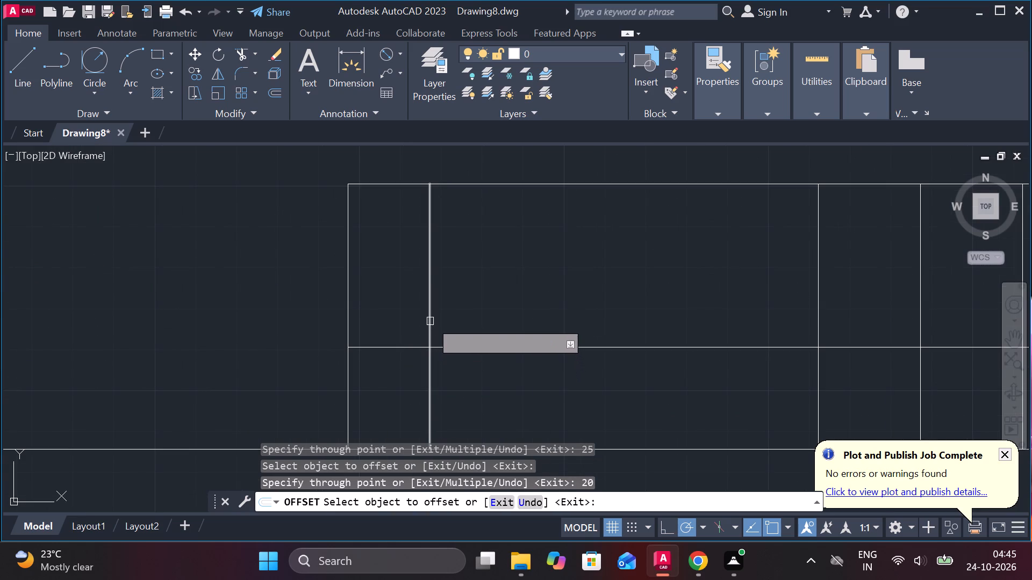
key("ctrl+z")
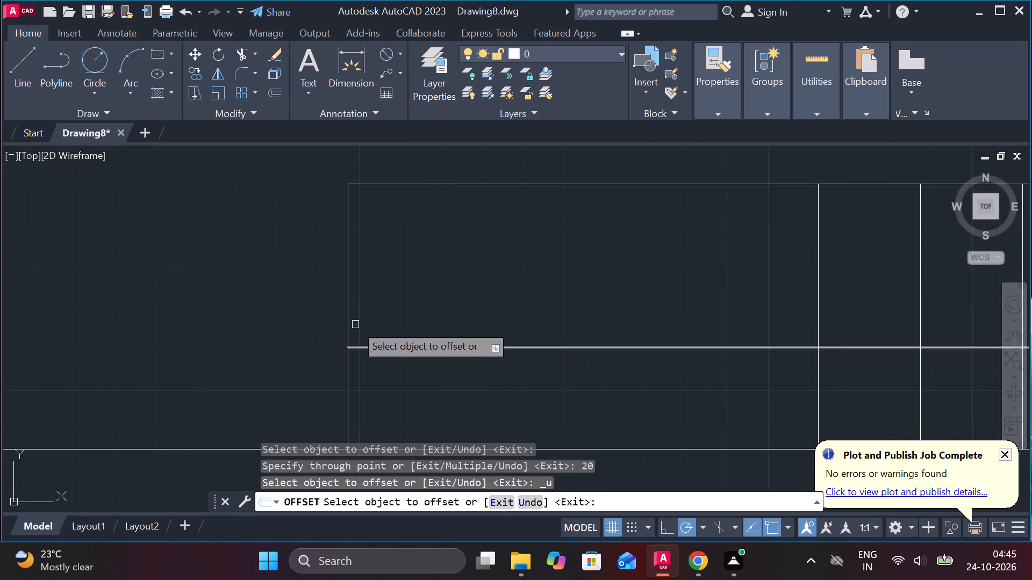
Offset the title block's left edge 25 units inward.
left_click(345, 296)
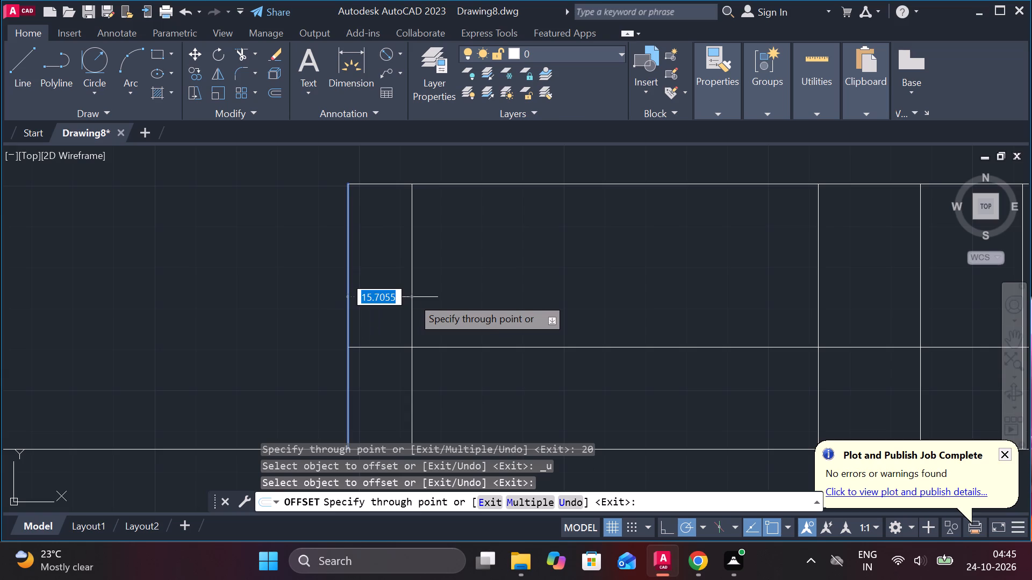
type("25")
key("Return")
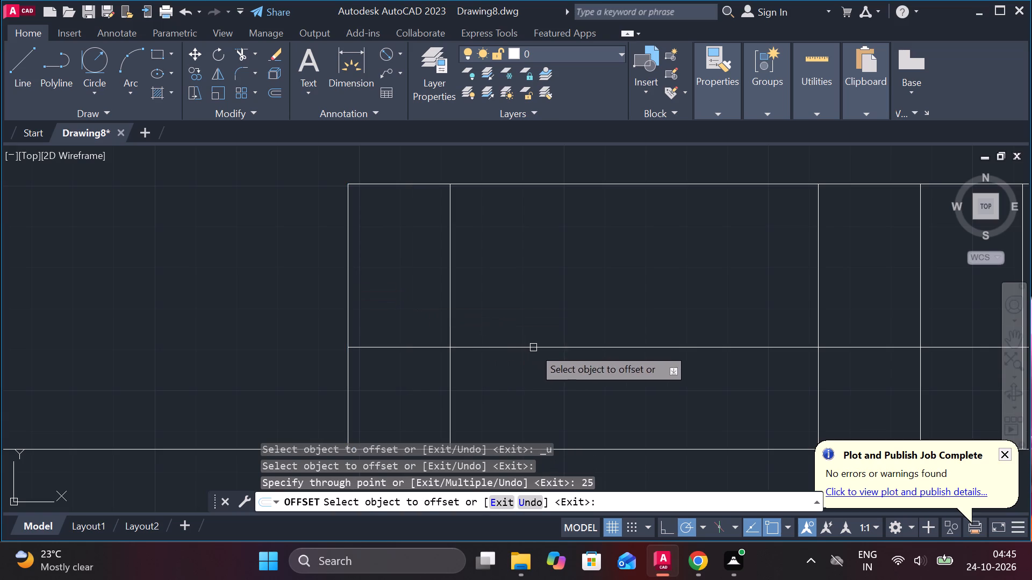
key("Escape")
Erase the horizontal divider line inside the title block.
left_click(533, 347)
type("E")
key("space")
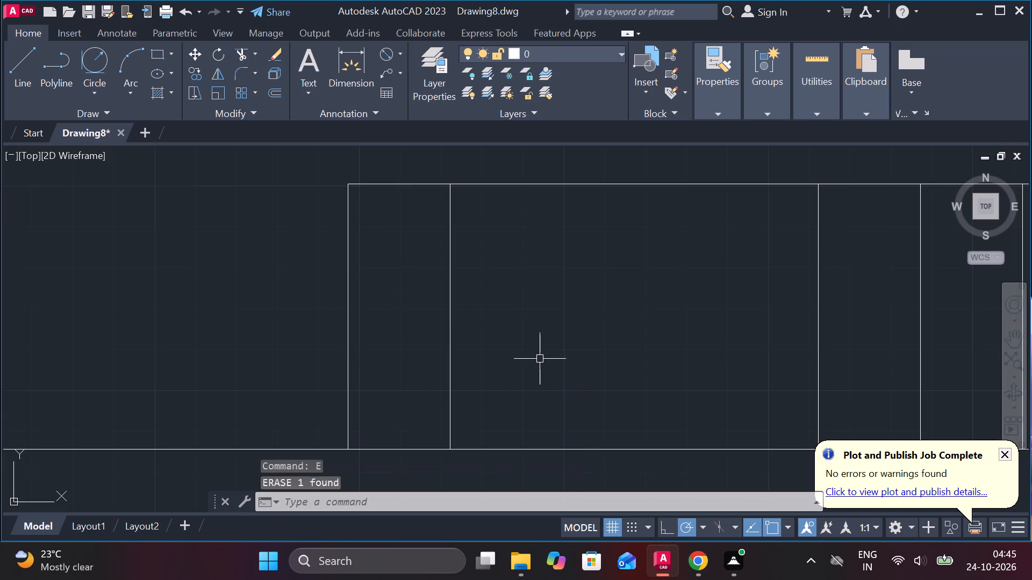
Offset the title block's bottom edge 20 units upward as a horizontal divider.
left_click(563, 447)
key("o")
key("Return")
key("Return")
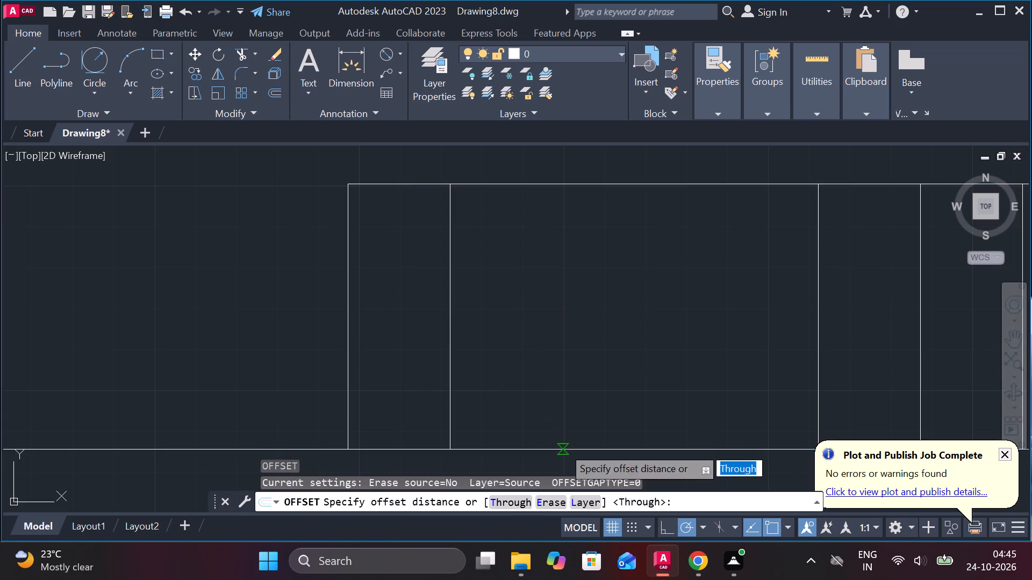
type("20")
key("Return")
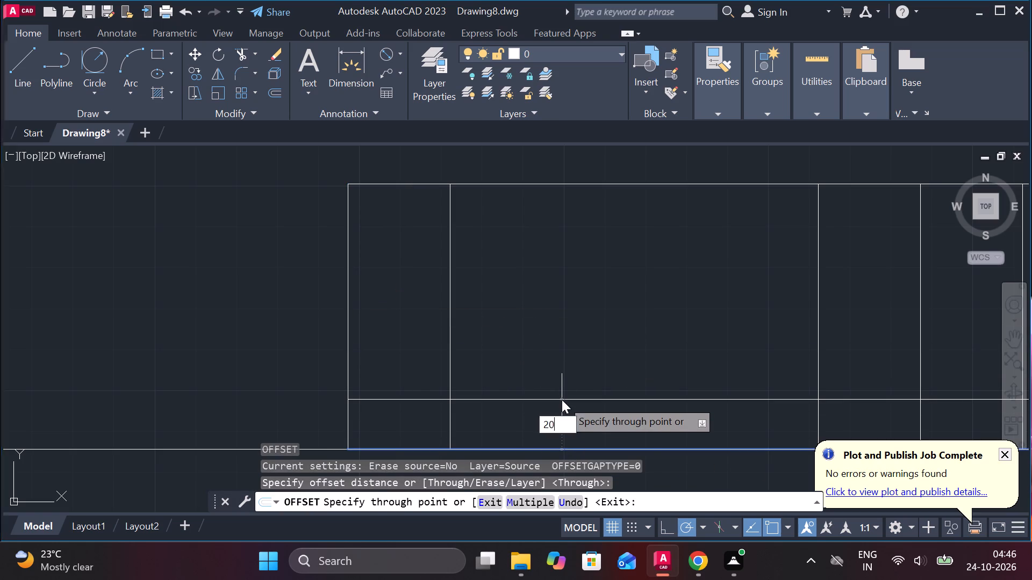
scroll(564, 400, "down", 2)
scroll(564, 393, "up", 2)
middle_click_drag(569, 392, 413, 383)
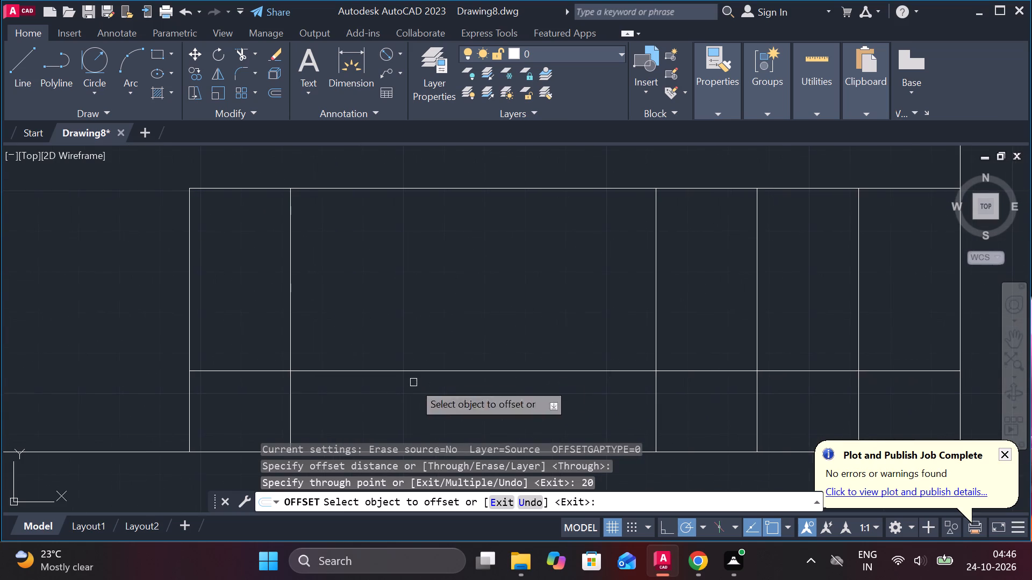
key("Escape")
Trim the leftmost divider above the title block's horizontal line and the two rightmost dividers below it.
type("TR")
key("space")
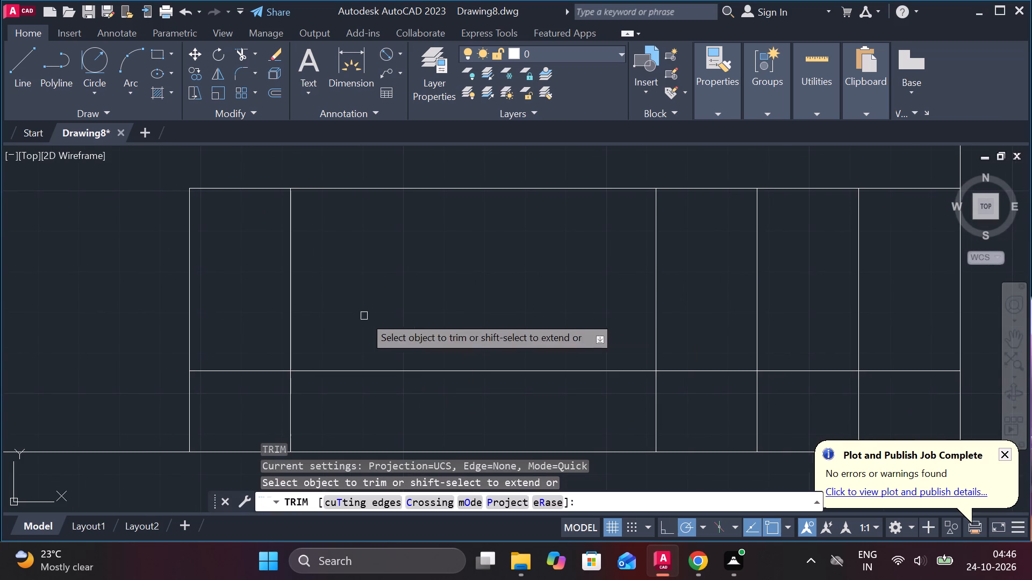
left_click(288, 253)
scroll(407, 297, "down", 2)
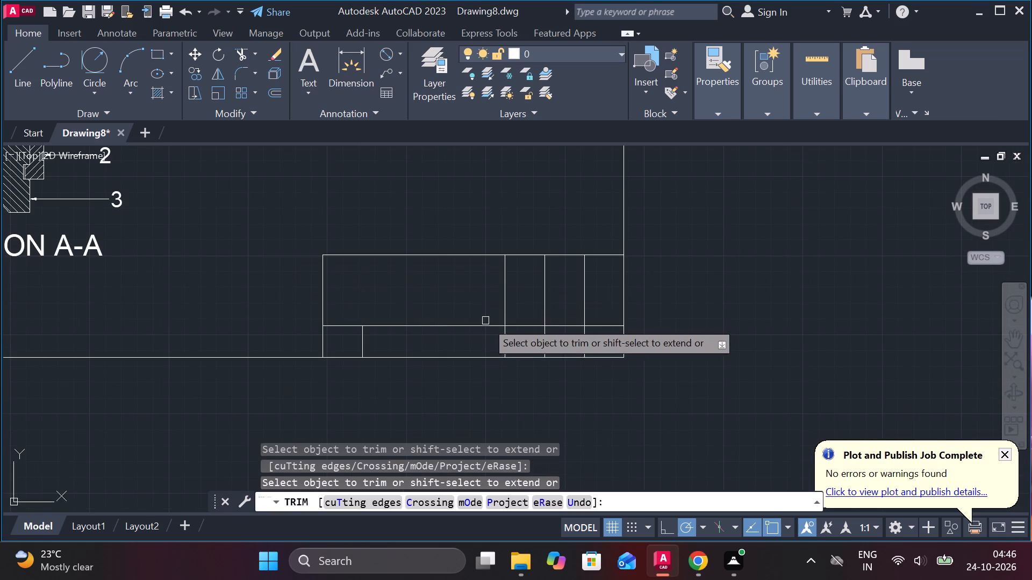
left_click_drag(535, 343, 602, 347)
scroll(588, 336, "up", 1)
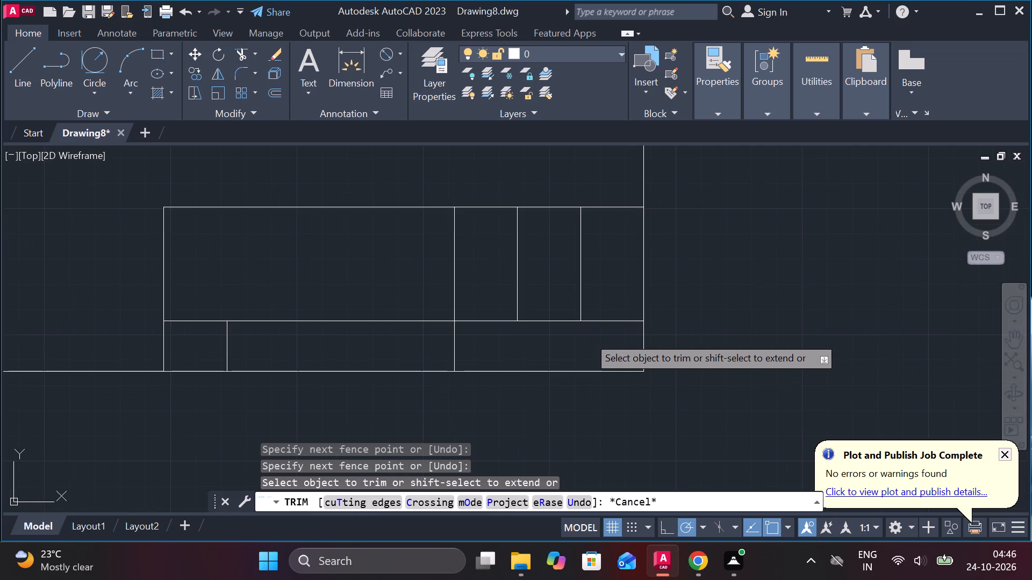
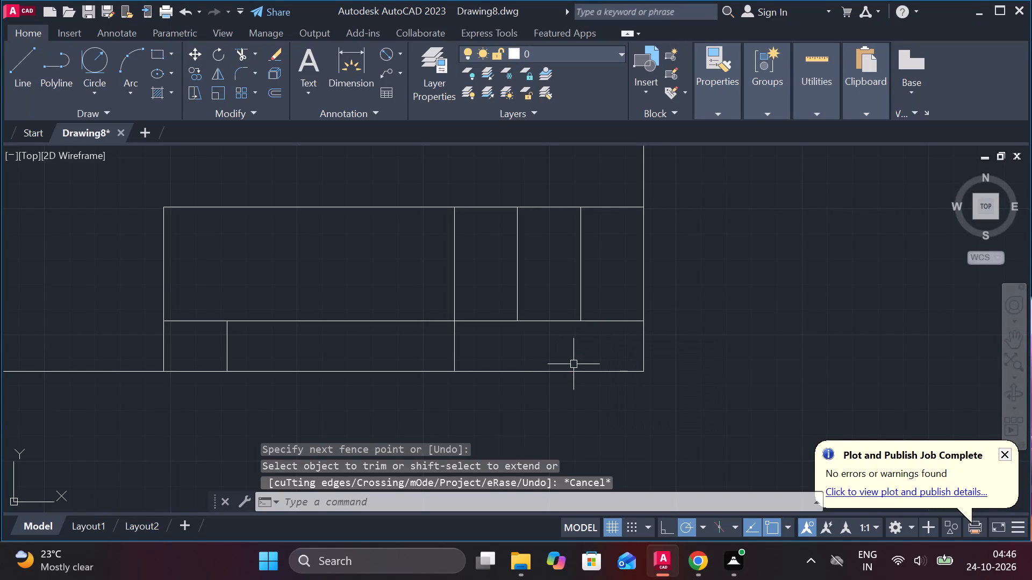
Erase the title block's separate bottom edge line that overlaps the sheet border.
key("Escape")
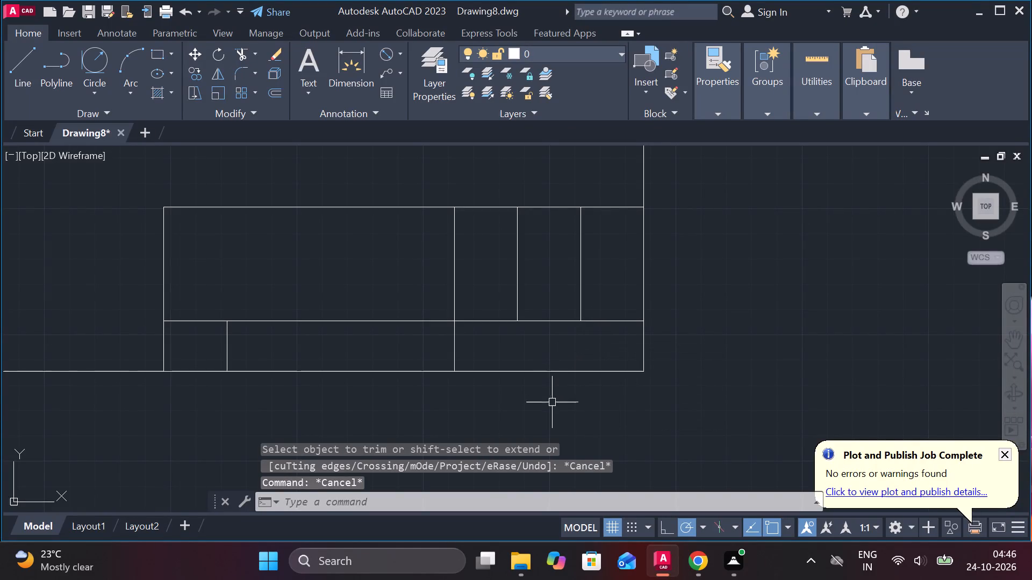
left_click(529, 373)
type("E")
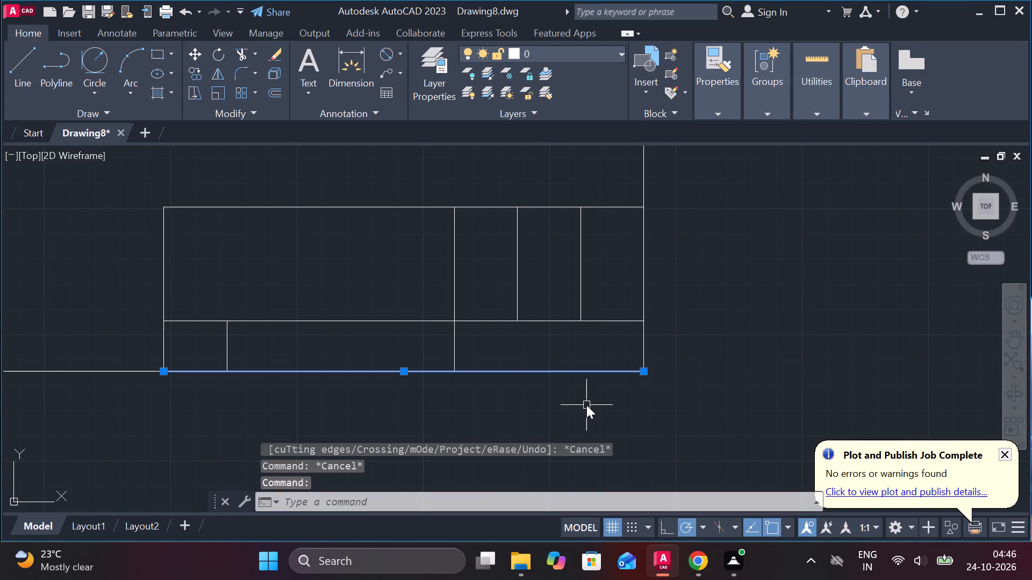
key("space")
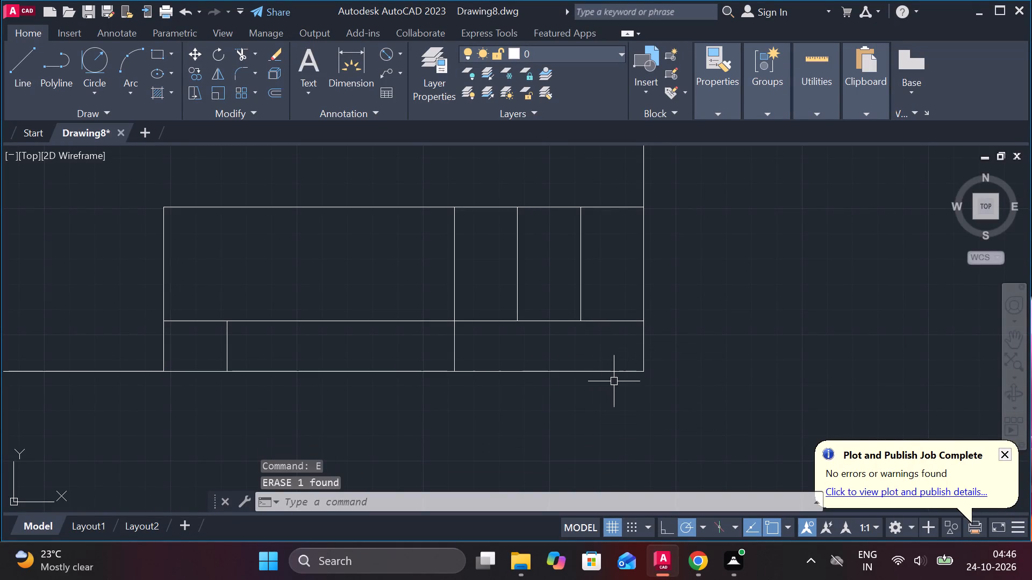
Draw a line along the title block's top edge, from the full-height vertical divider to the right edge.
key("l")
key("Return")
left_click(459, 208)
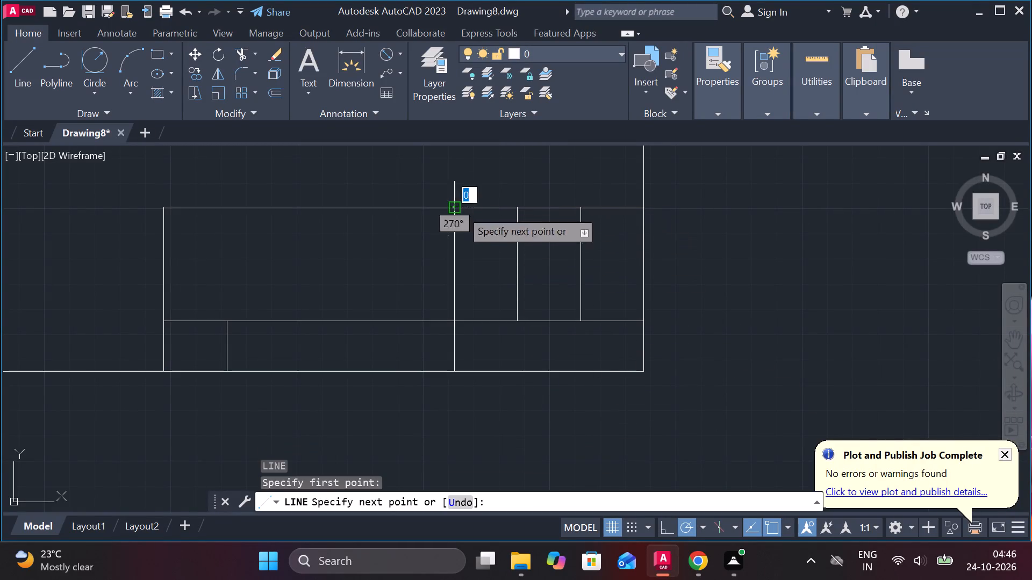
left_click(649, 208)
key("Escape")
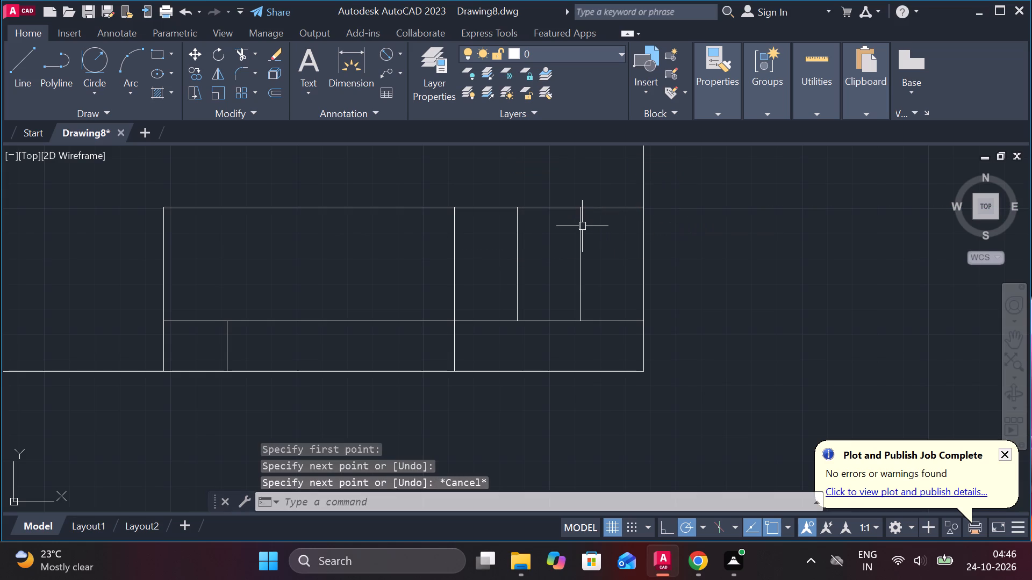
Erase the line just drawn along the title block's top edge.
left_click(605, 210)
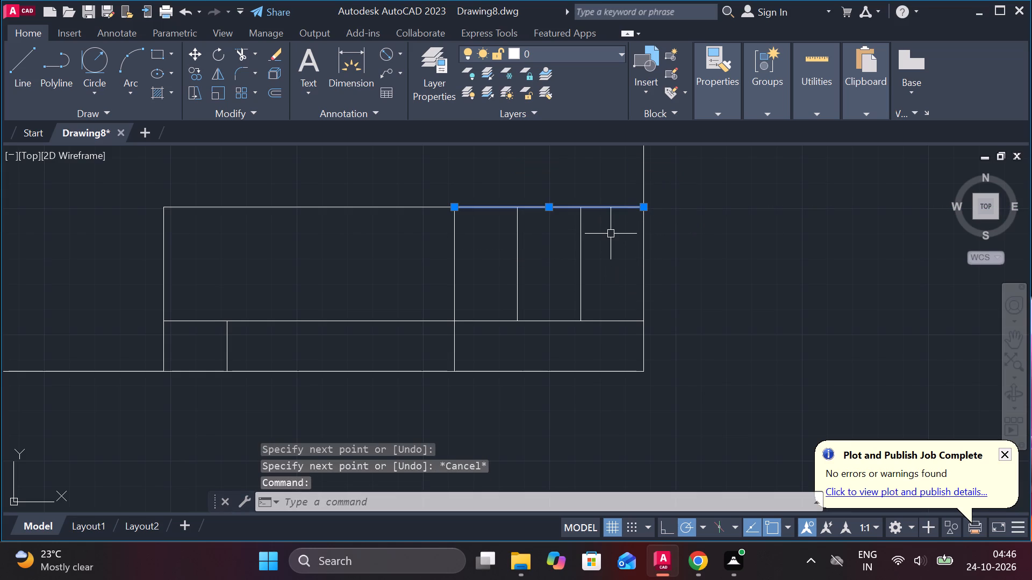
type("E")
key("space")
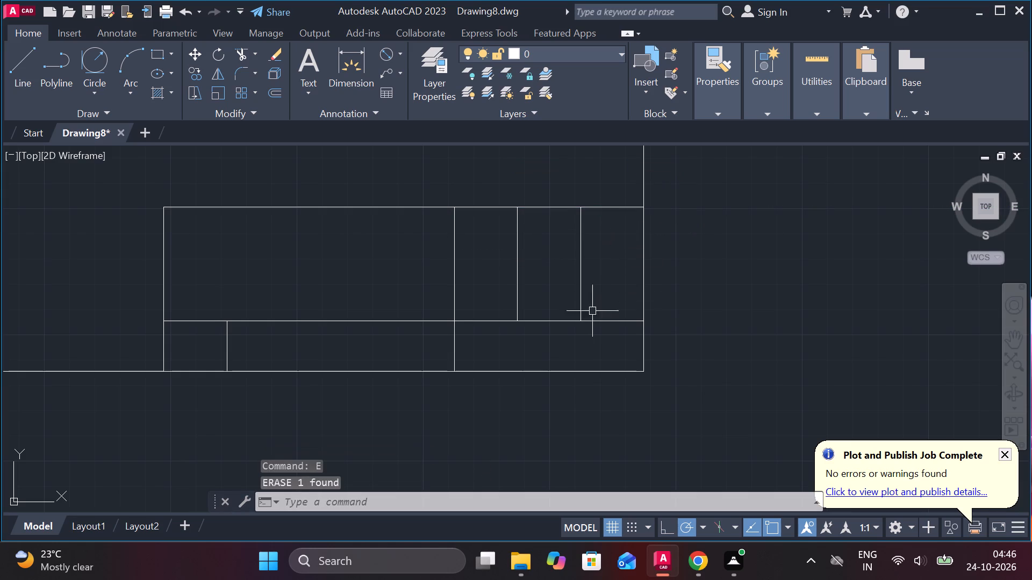
Draw a line over the horizontal divider, from the full-height vertical divider to the title block's right edge.
key("l")
key("Return")
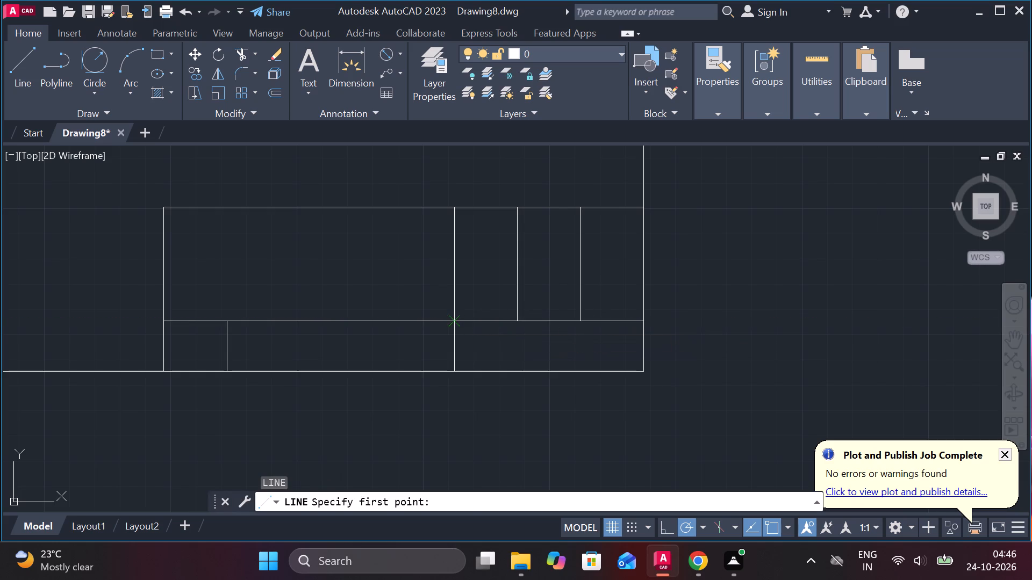
left_click(458, 322)
left_click(643, 316)
key("Escape")
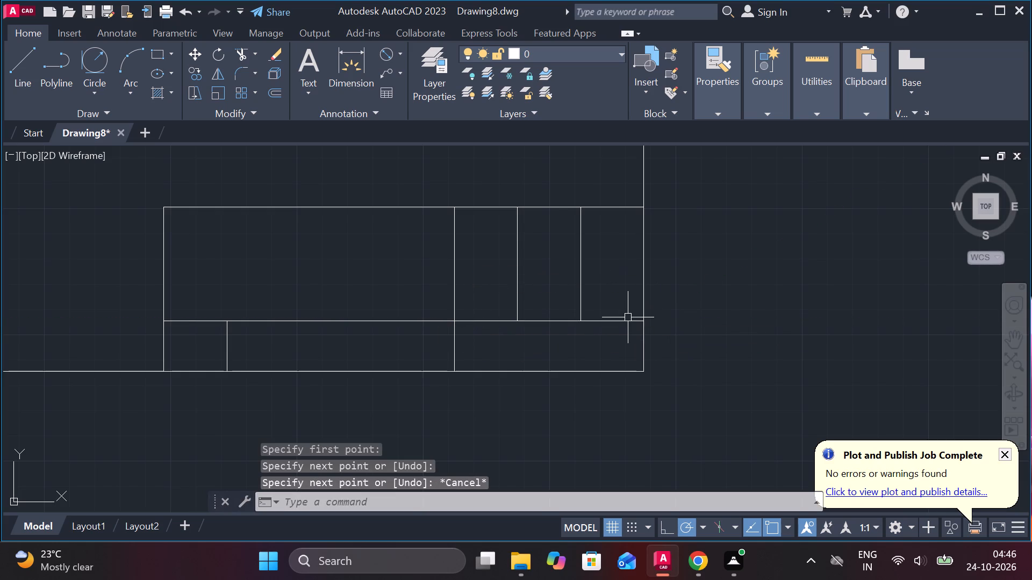
Copy the new line upward at distances of 7, 14, 21, 28 and 35 units to form table rows.
left_click(633, 319)
type("CO")
key("Return")
left_click(647, 315)
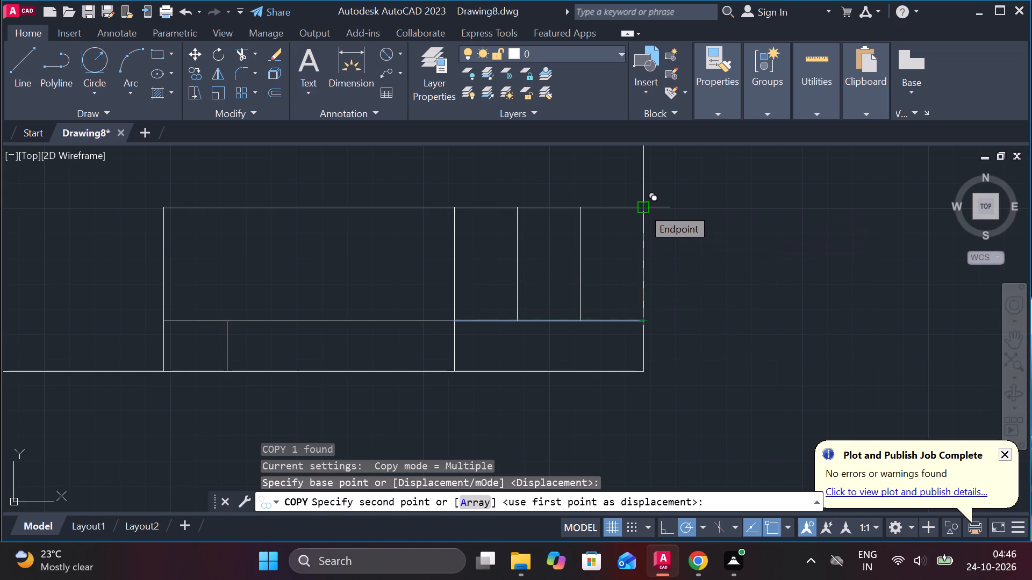
key("7")
key("Return")
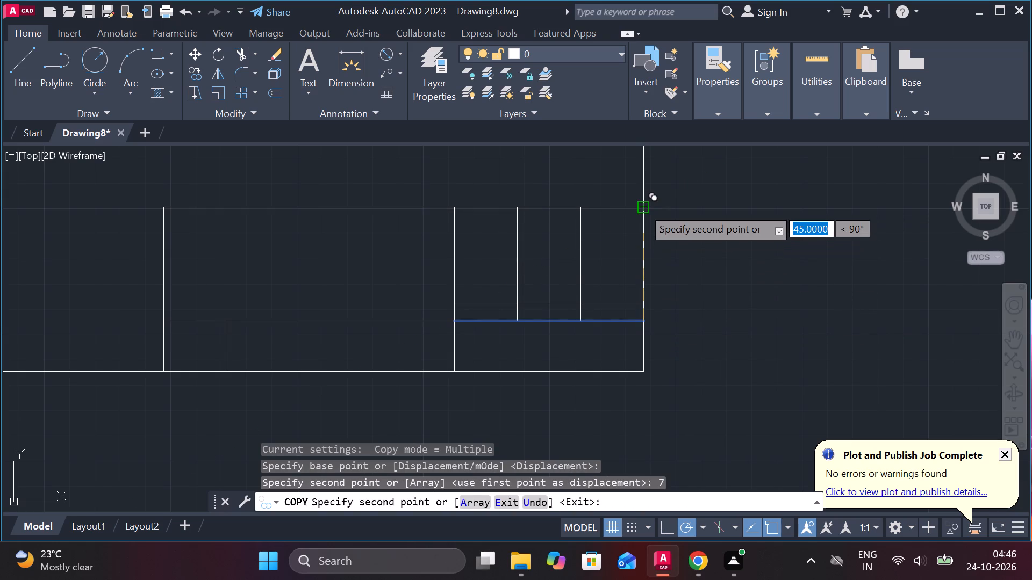
type("14")
key("Return")
type("21")
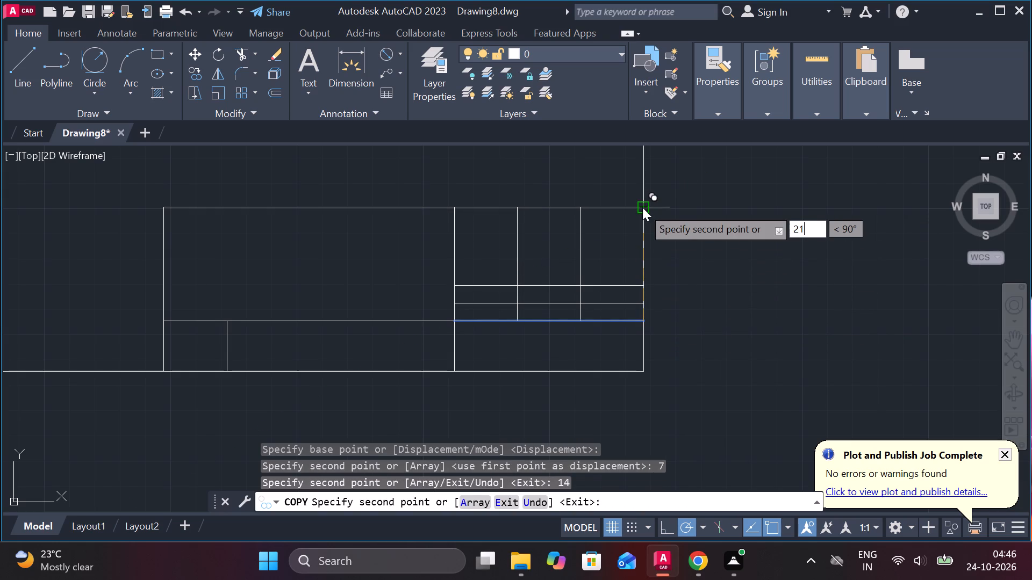
key("Return")
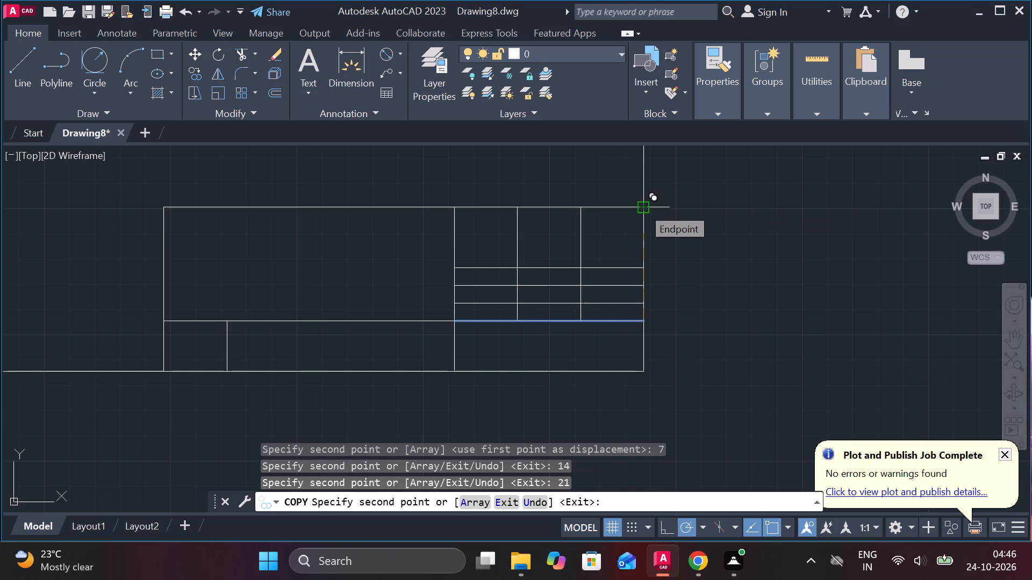
key("2")
key("8")
key("Return")
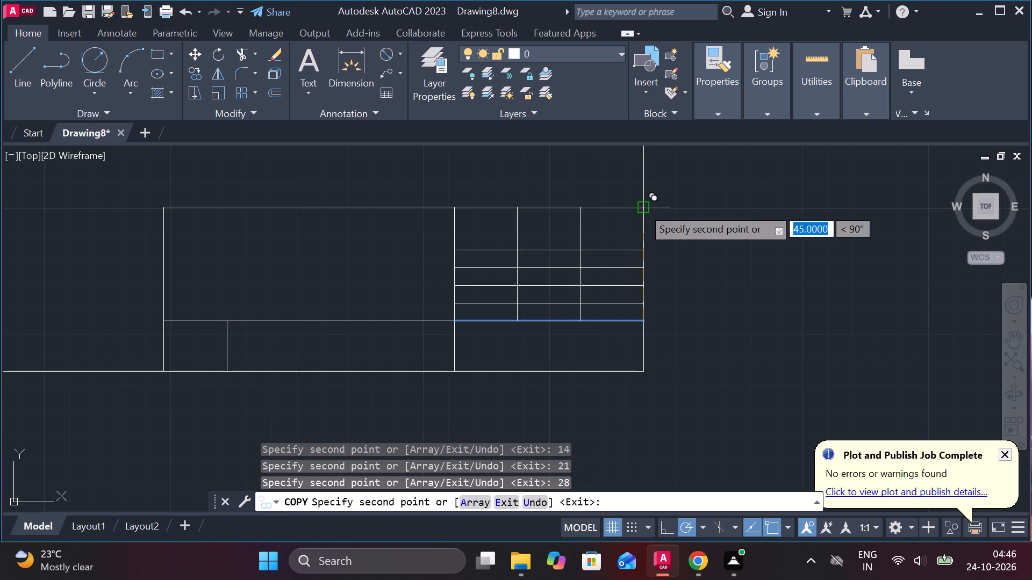
type("35")
key("Return")
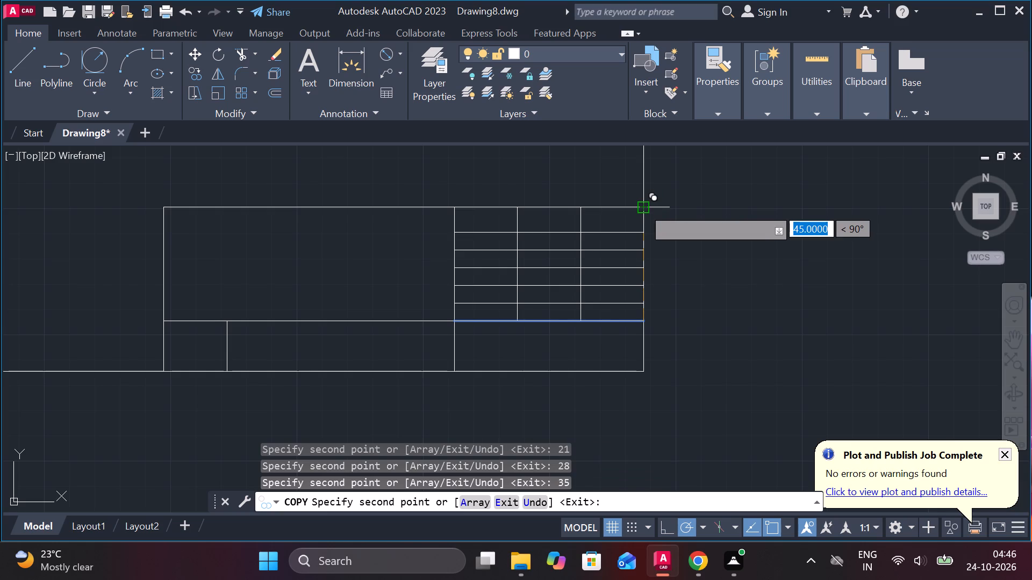
key("Escape")
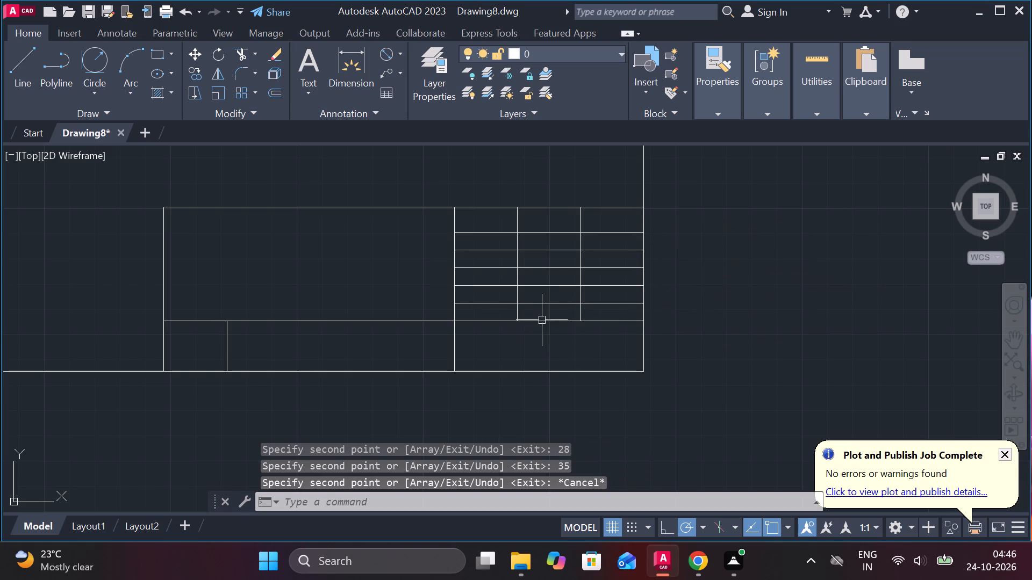
Erase the source line that overlaps the horizontal divider below the copied rows.
left_click(542, 320)
type("E")
key("space")
Add centred multiline text DATE in the middle cell of the three-column table's top row.
middle_click_drag(489, 315, 653, 276)
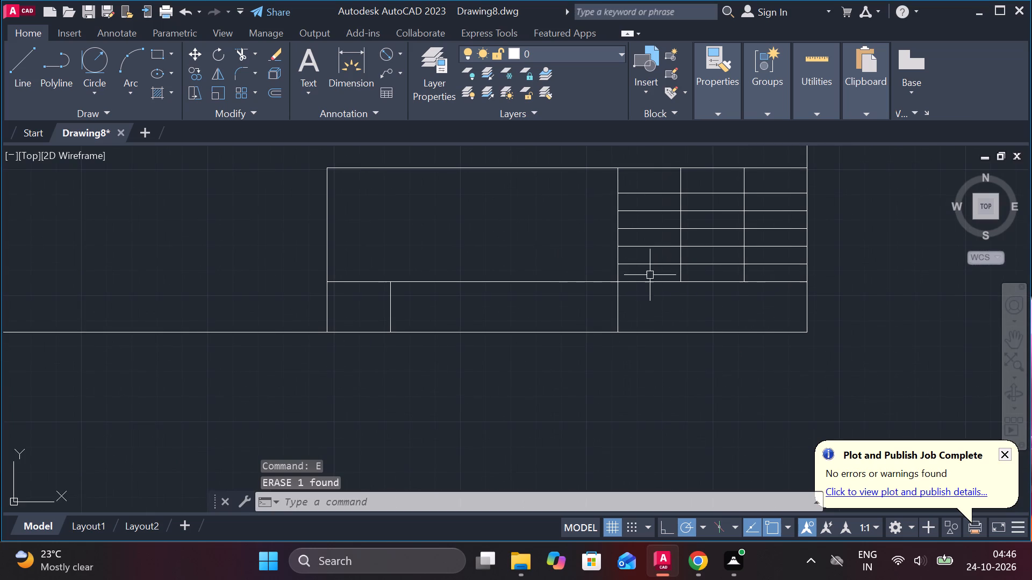
scroll(527, 265, "up", 1)
middle_click_drag(553, 274, 441, 390)
scroll(632, 280, "up", 1)
middle_click_drag(632, 280, 513, 328)
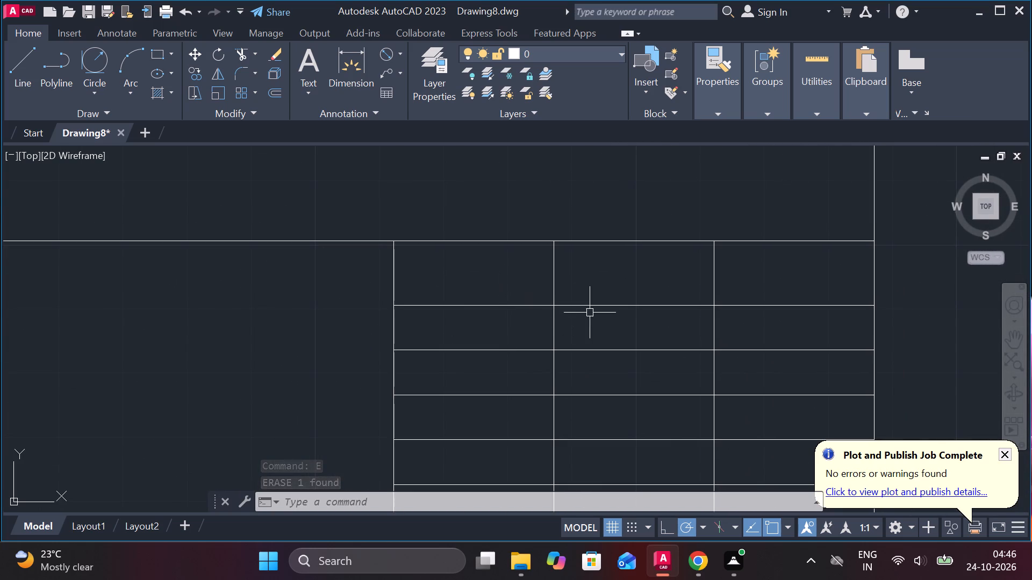
type("MT")
key("space")
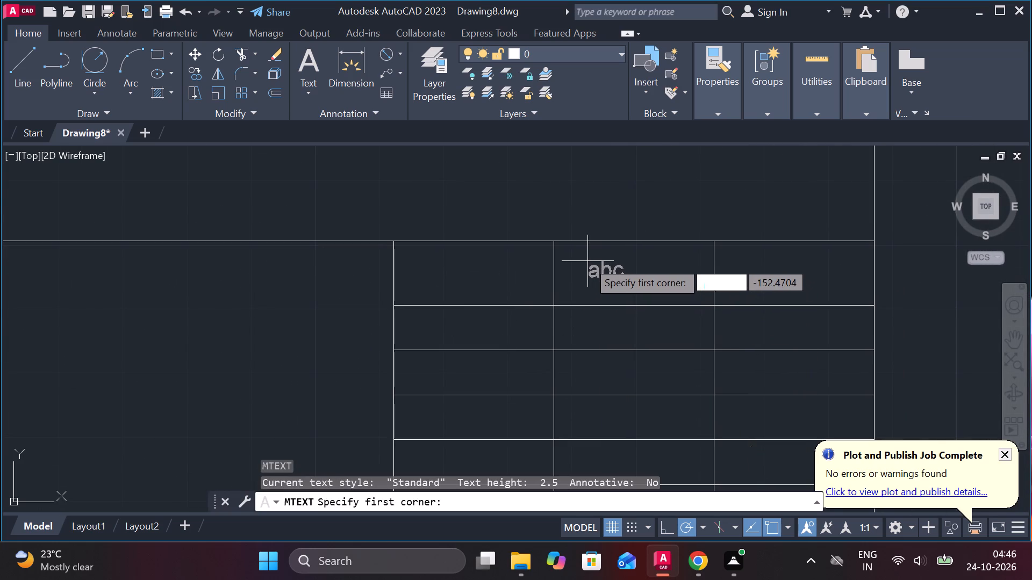
left_click(579, 258)
left_click(687, 289)
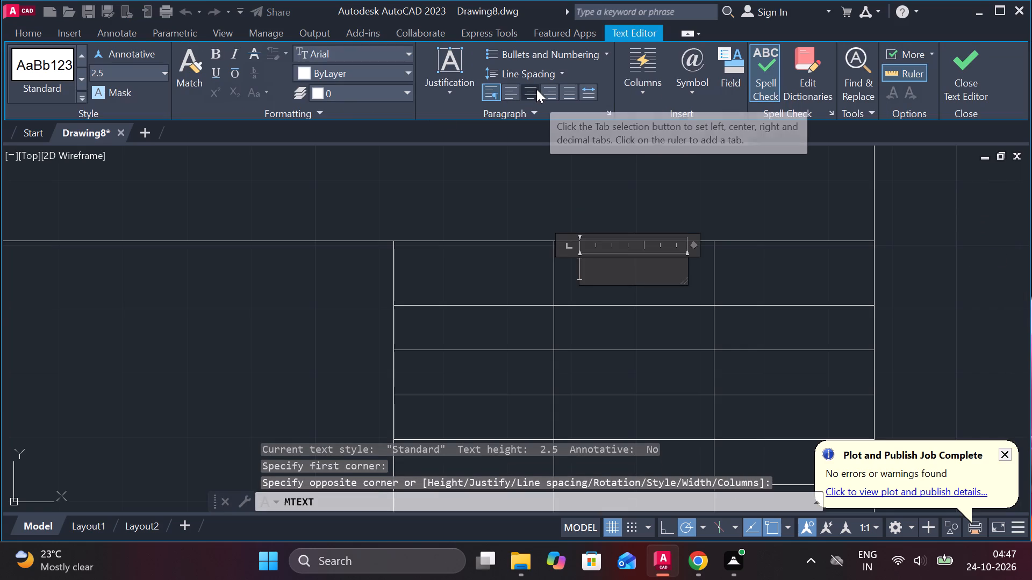
left_click(536, 89)
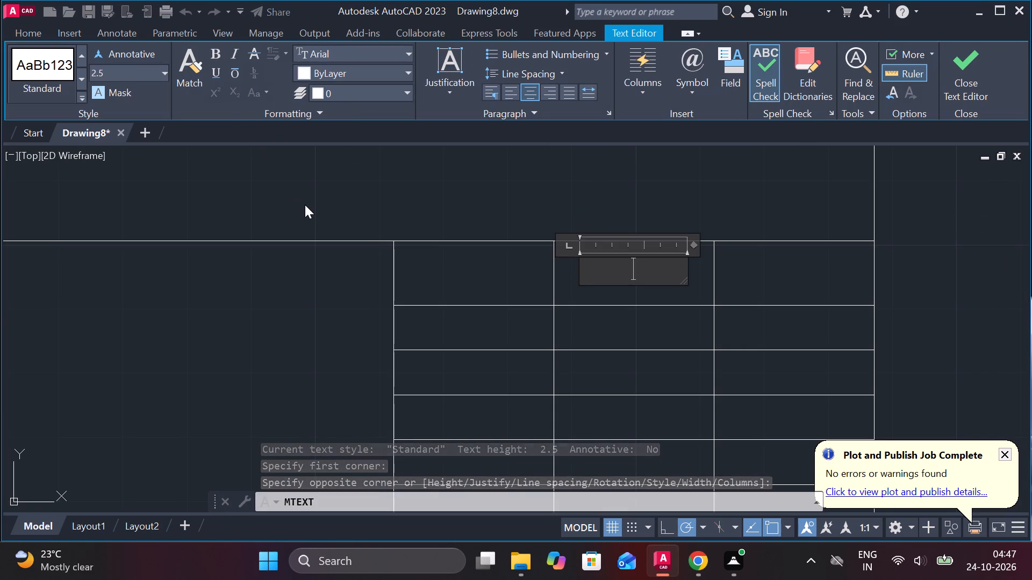
type("DATE")
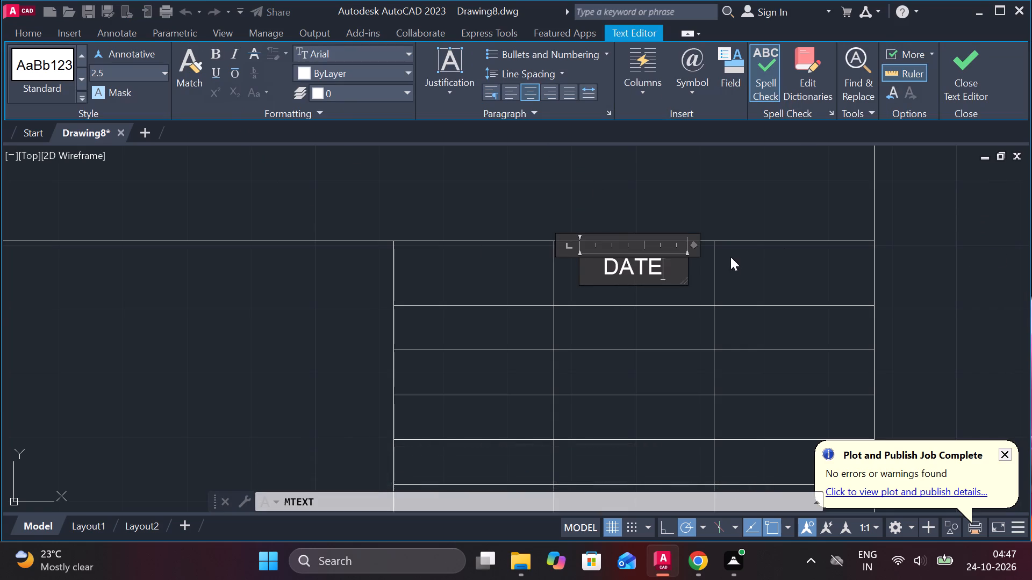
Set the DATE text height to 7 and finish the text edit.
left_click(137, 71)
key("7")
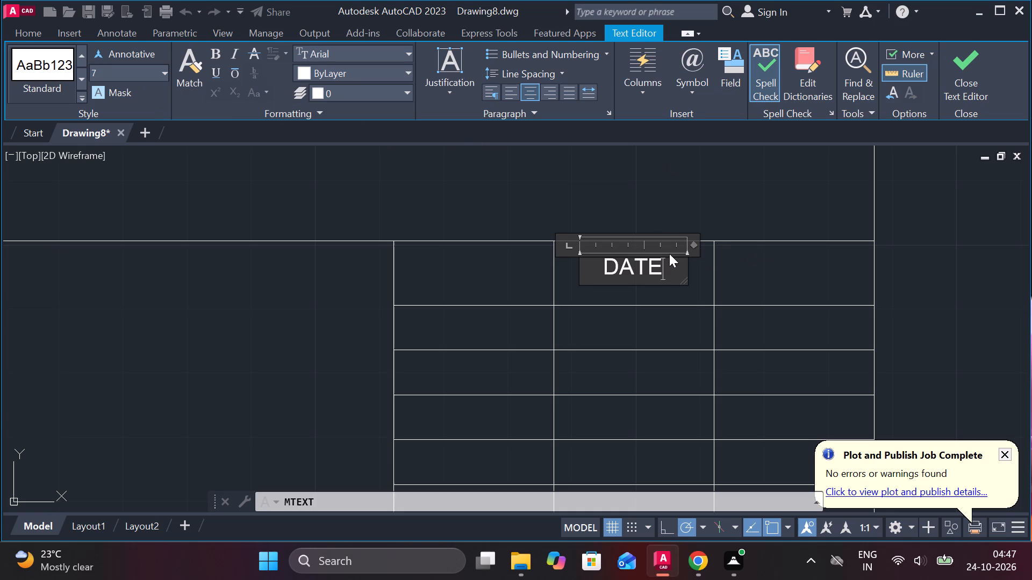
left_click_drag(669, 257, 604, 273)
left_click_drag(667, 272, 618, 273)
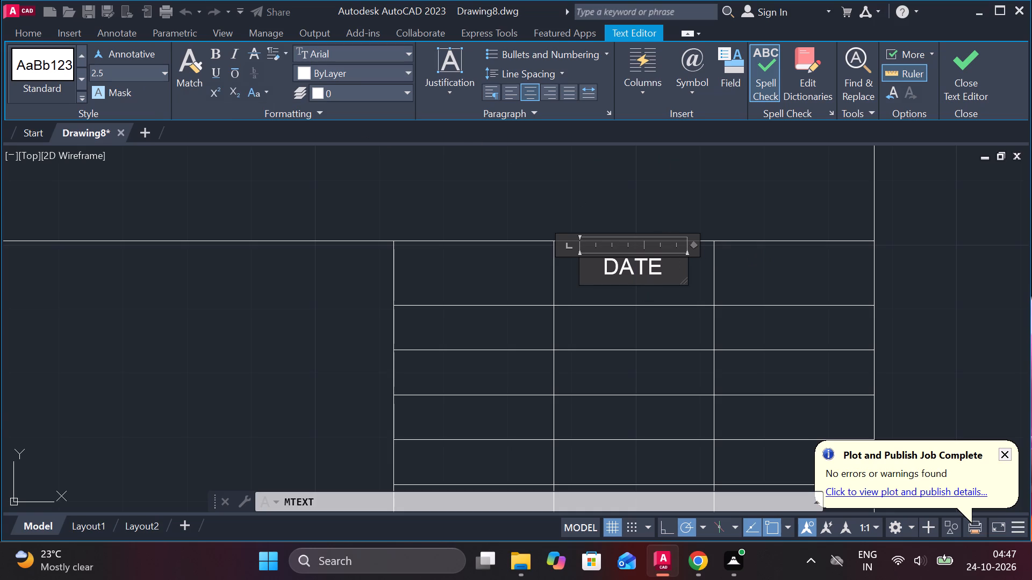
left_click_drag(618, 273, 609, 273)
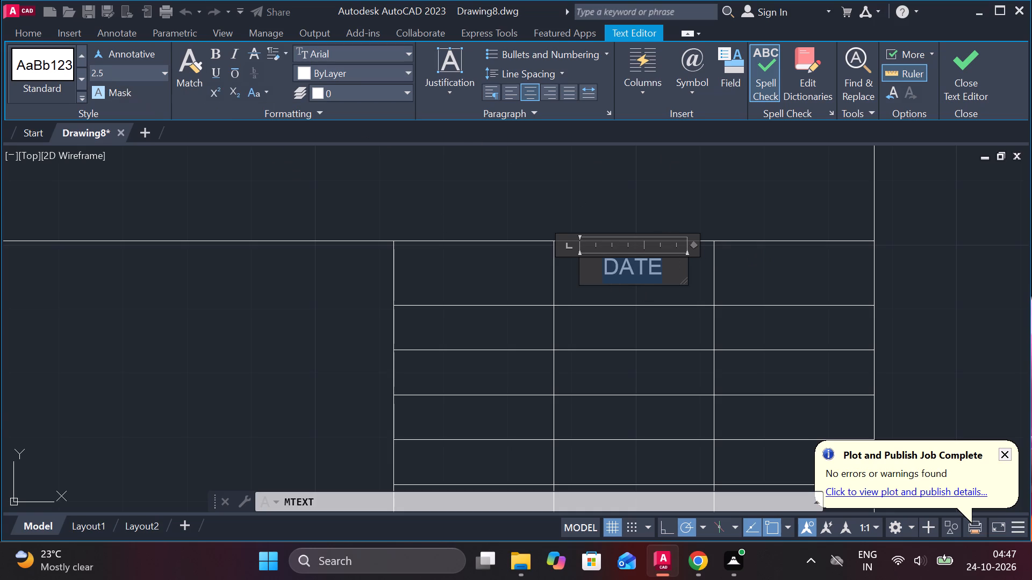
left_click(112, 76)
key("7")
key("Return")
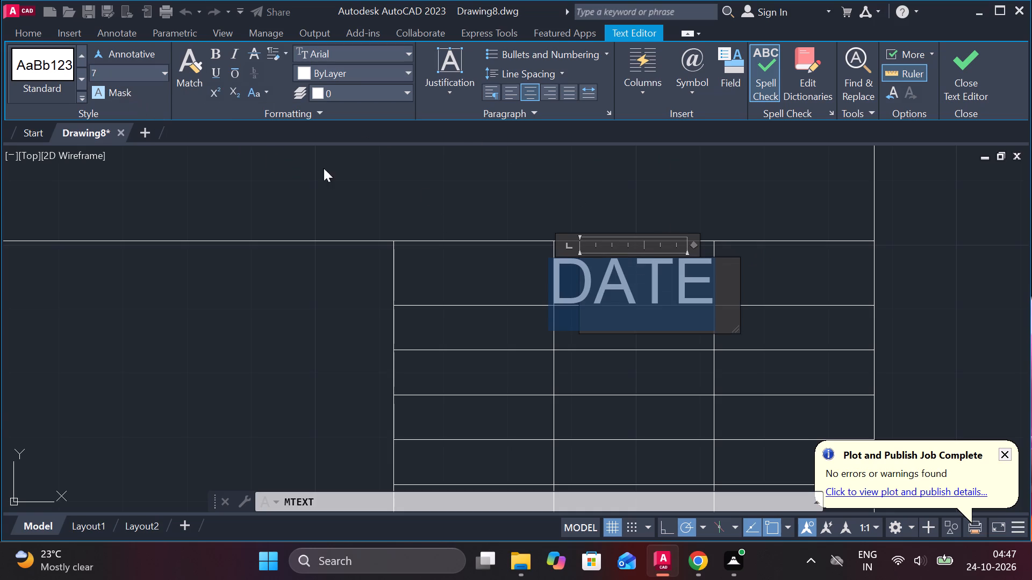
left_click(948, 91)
Reopen the DATE text and set its height to 5.
scroll(763, 287, "down", 2)
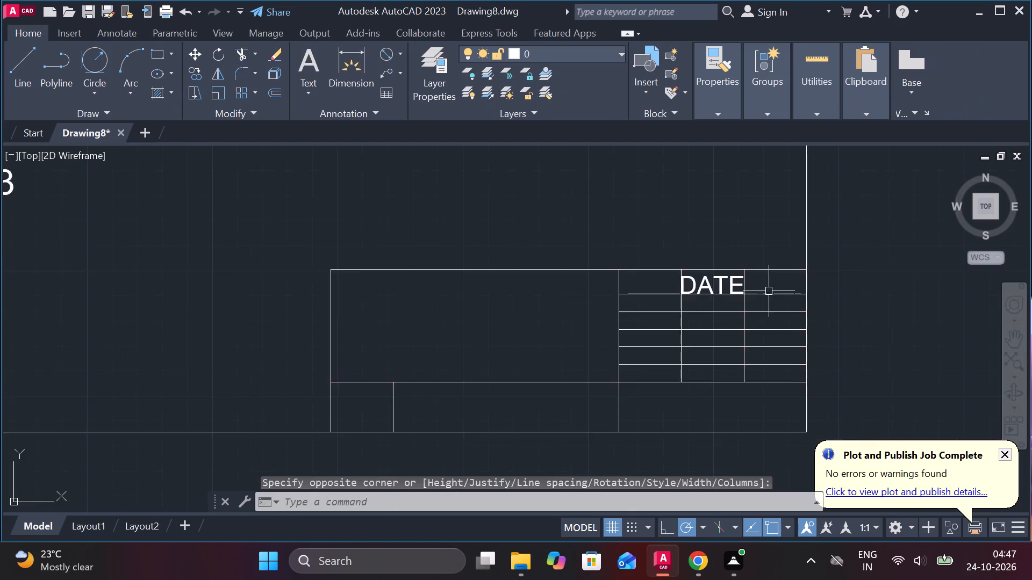
scroll(769, 291, "down", 3)
scroll(785, 314, "up", 5)
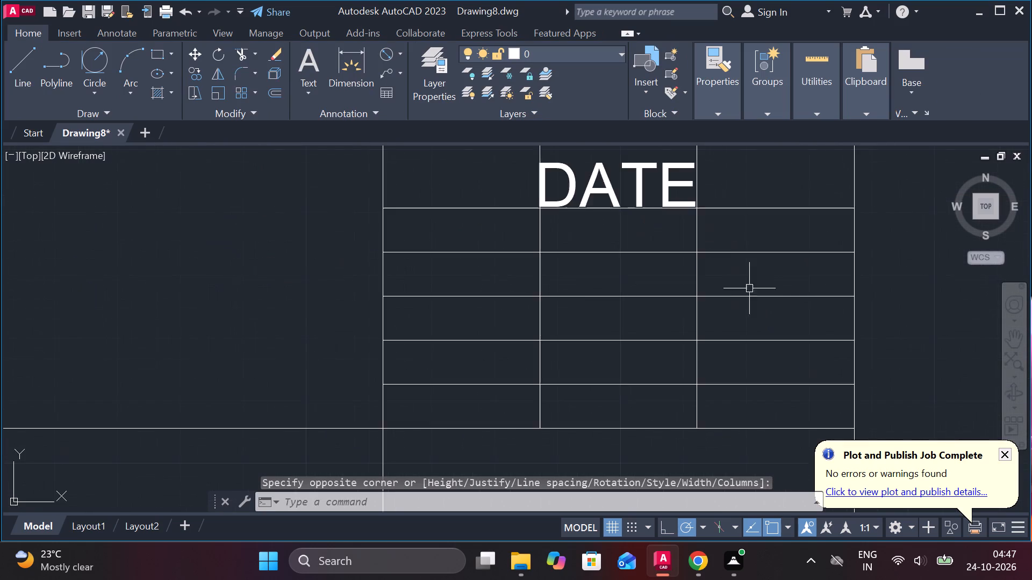
middle_click_drag(640, 271, 606, 365)
scroll(599, 317, "up", 2)
double_click(609, 240)
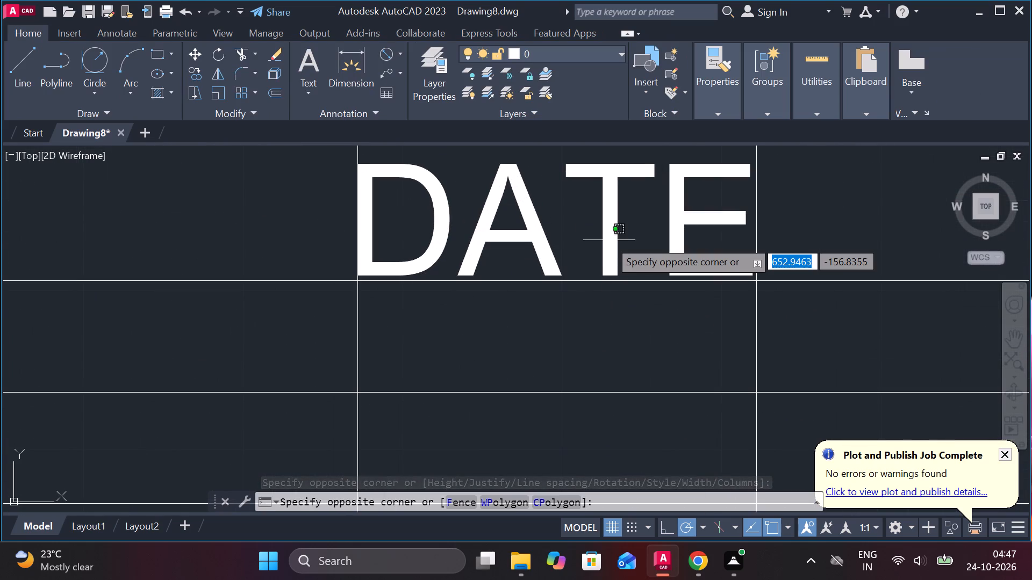
left_click(609, 240)
scroll(603, 225, "down", 2)
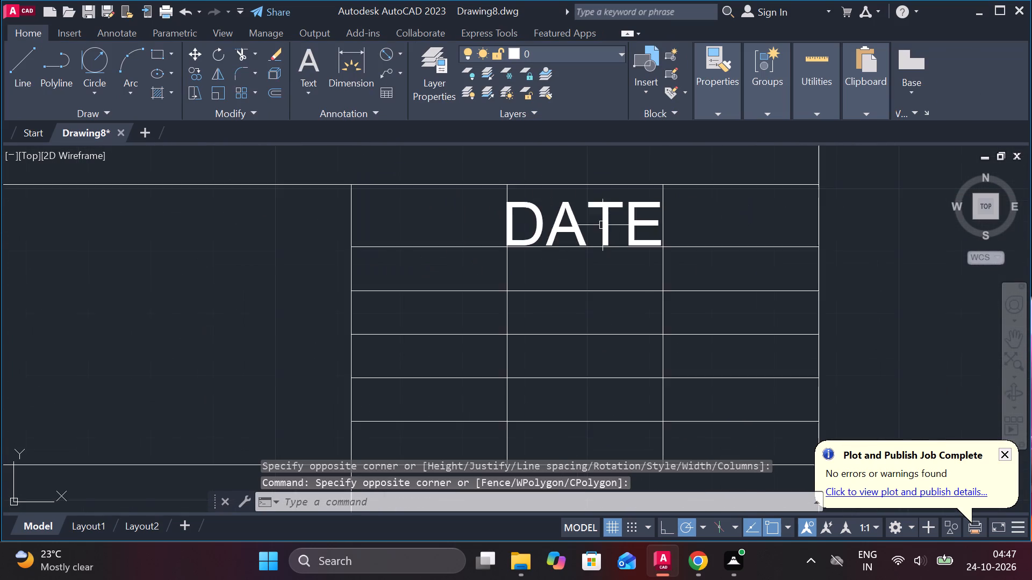
scroll(599, 213, "up", 2)
key("Escape")
double_click(603, 205)
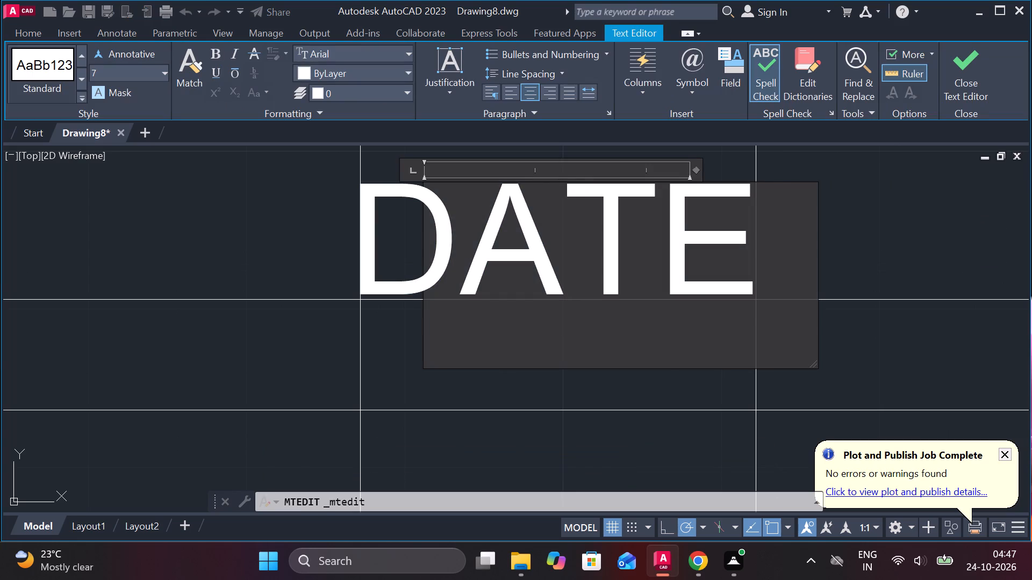
left_click_drag(759, 293, 368, 224)
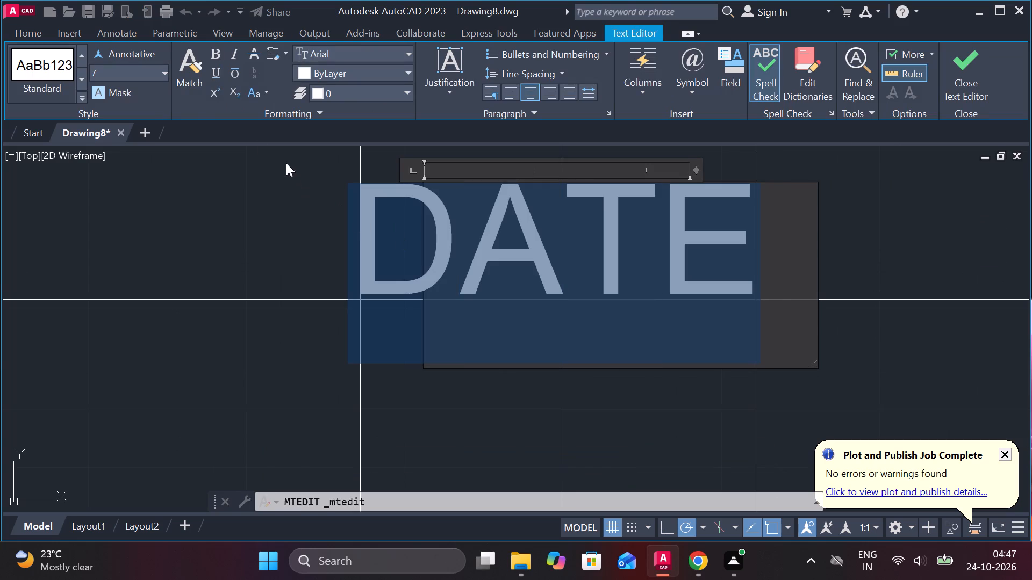
left_click(126, 68)
key("5")
key("Return")
left_click(947, 89)
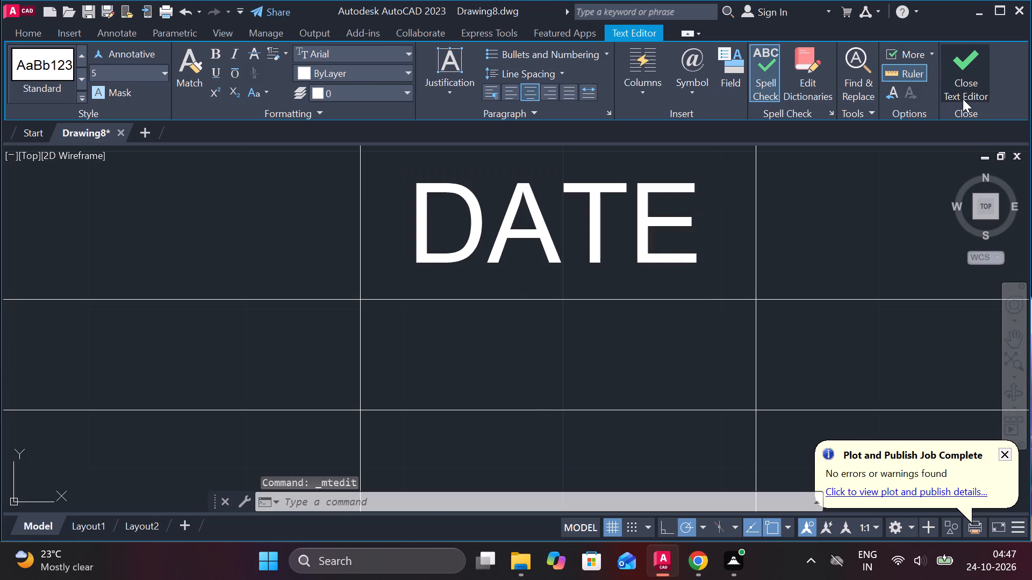
Copy the DATE text horizontally by about 25 units into the last cell of the table's top row.
scroll(727, 246, "down", 2)
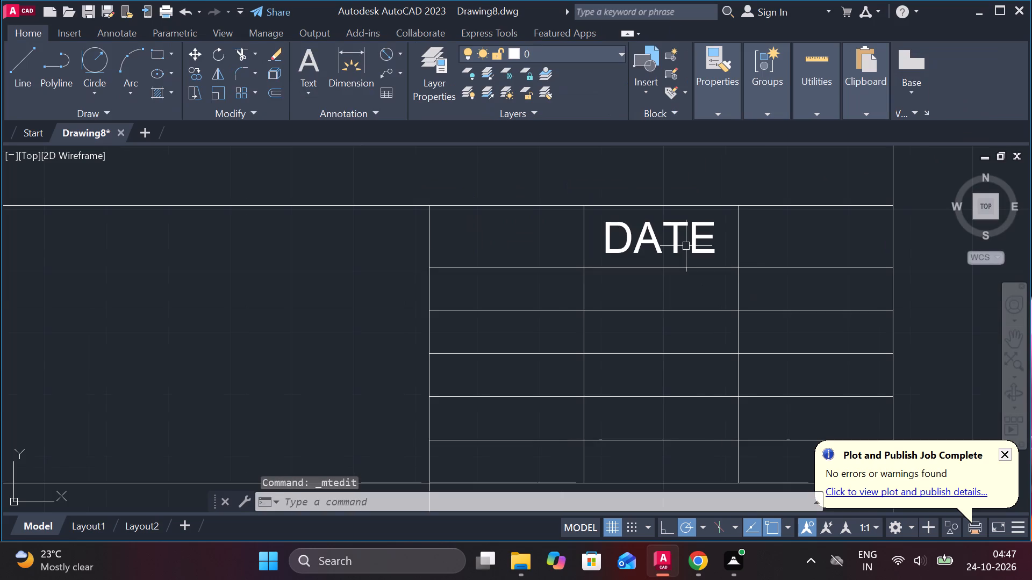
left_click(679, 233)
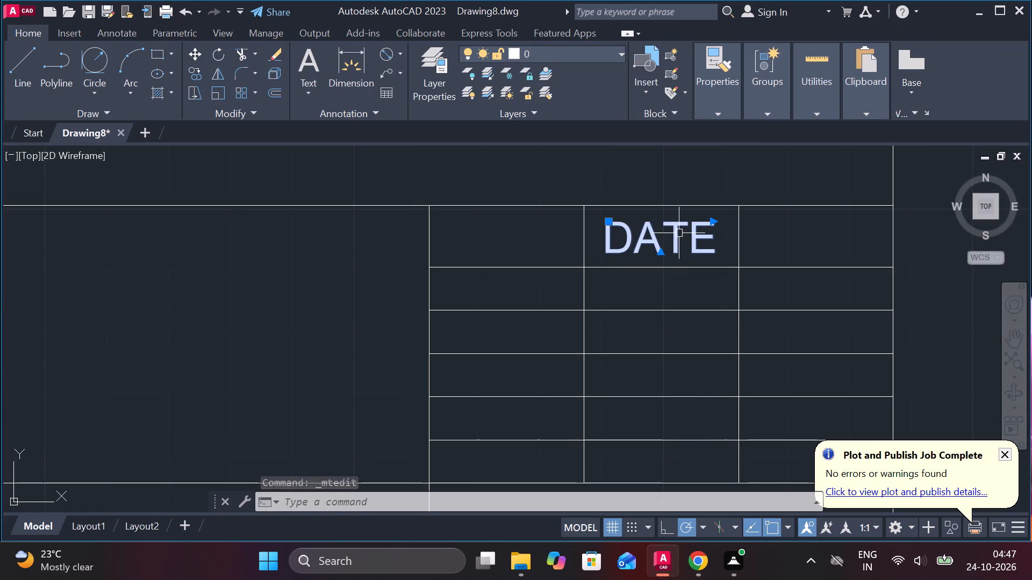
type("CO")
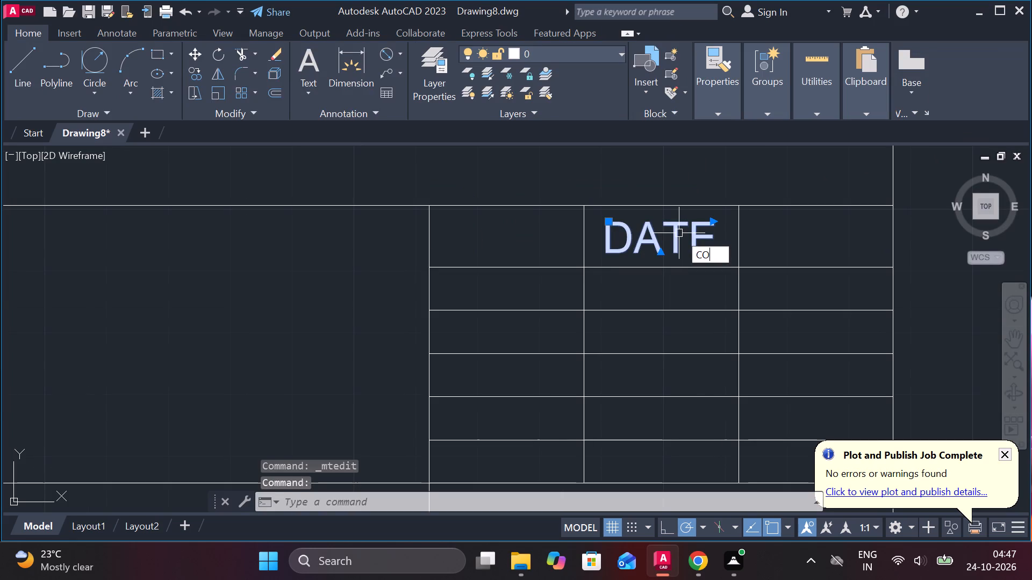
key("Return")
left_click(682, 238)
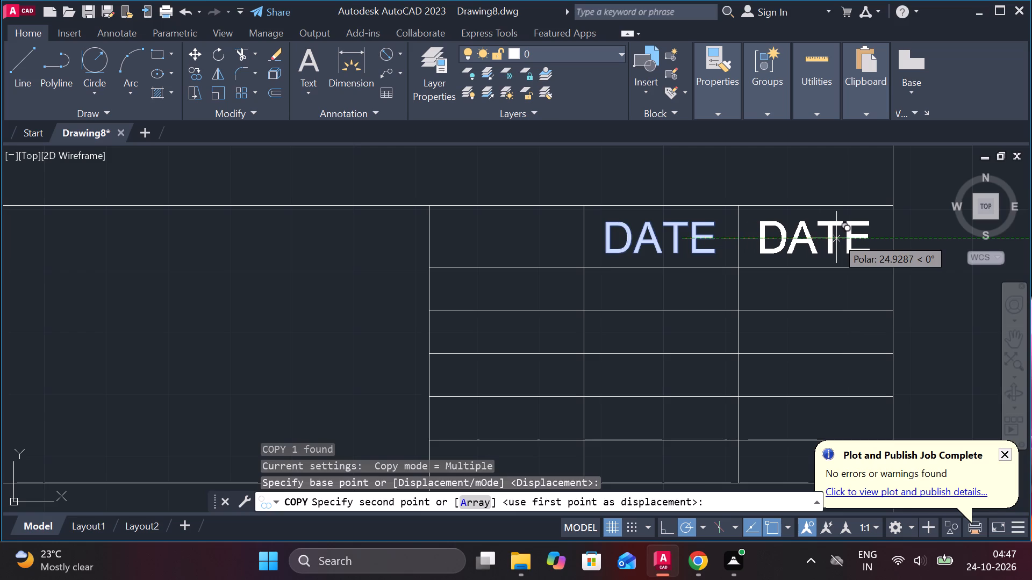
left_click(836, 237)
key("Escape")
Replace the DATE text in the middle cell of the top row with NAME.
triple_click(677, 235)
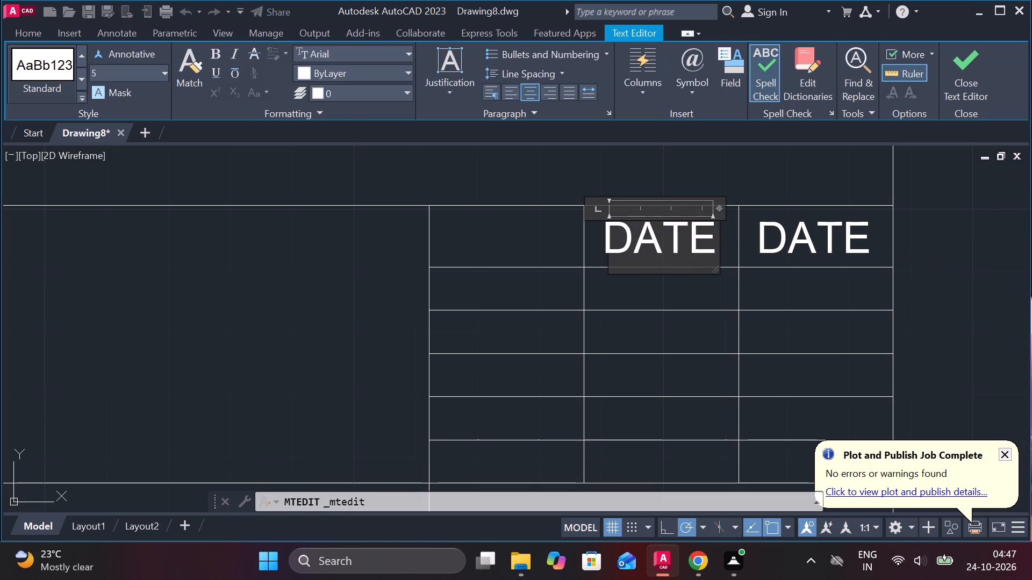
key("Right")
key("BackSpace")
key("BackSpace")
key("BackSpace")
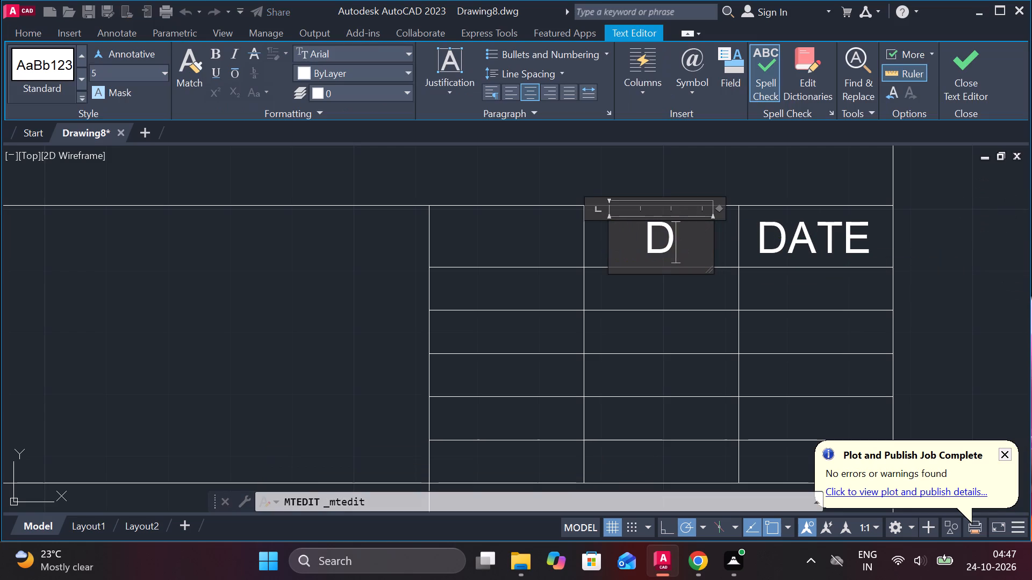
key("BackSpace")
type("NAME")
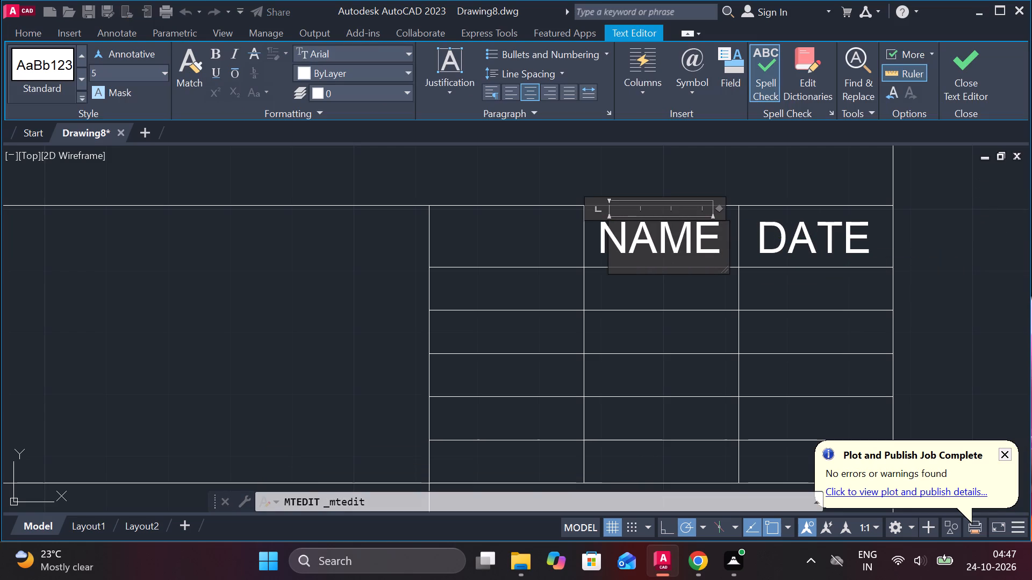
left_click(969, 71)
Add centred multiline text DESIGNED at height 7 in the first column's cell below the table's top row.
scroll(785, 264, "down", 2)
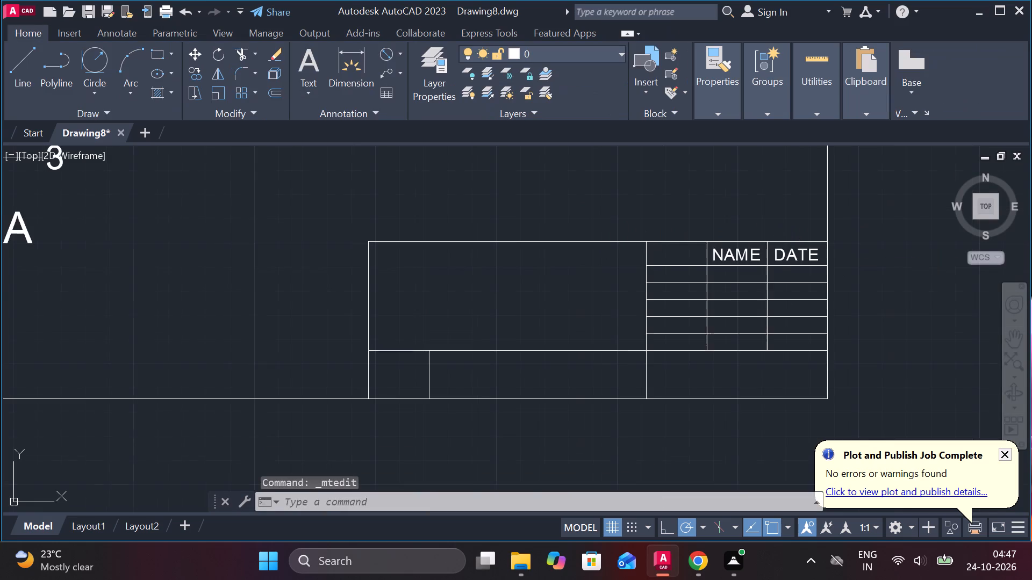
middle_click_drag(780, 295, 728, 281)
scroll(592, 243, "up", 1)
middle_click_drag(611, 271, 445, 238)
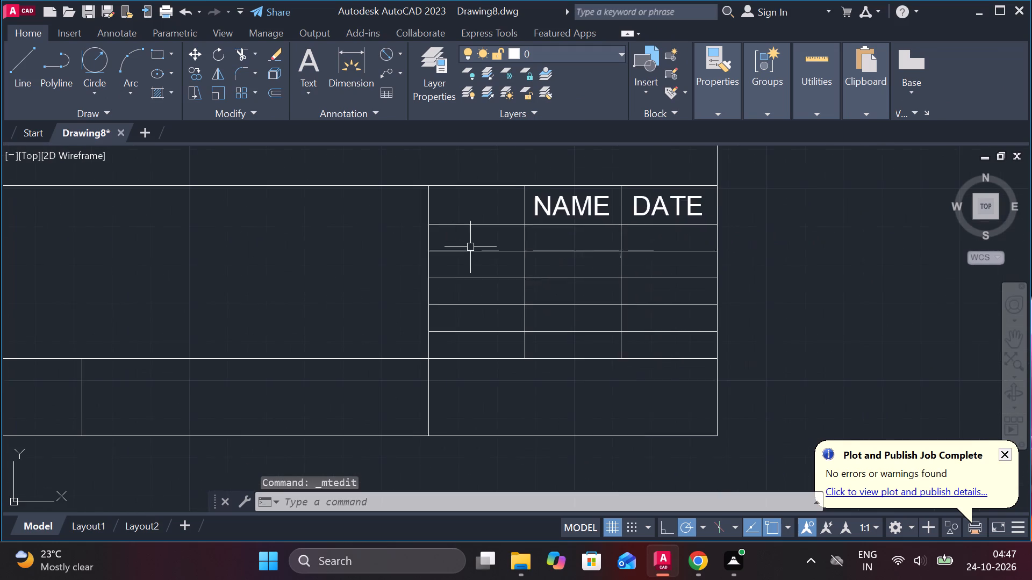
scroll(472, 247, "up", 1)
middle_click_drag(480, 250, 510, 257)
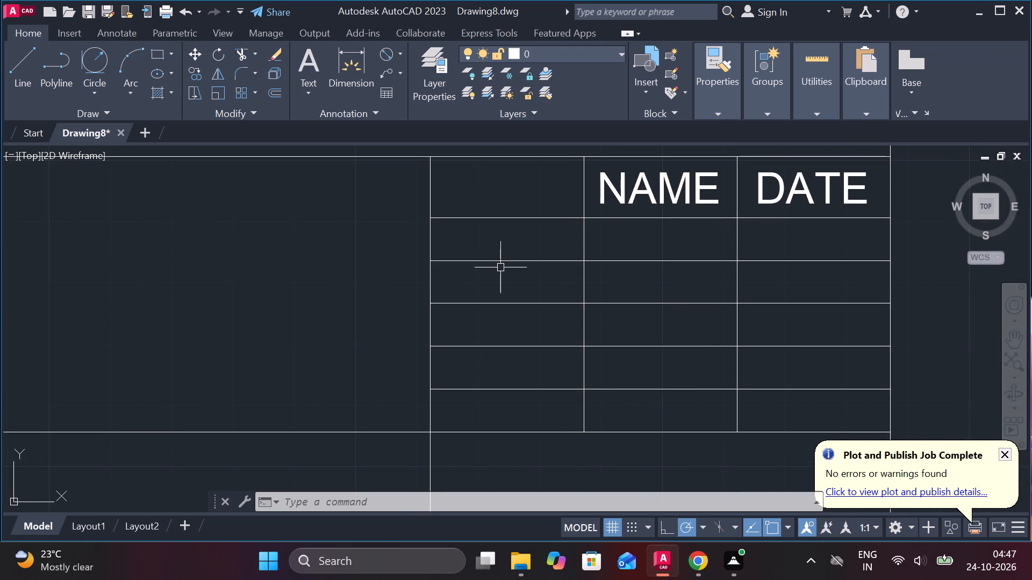
type("MT")
key("Return")
scroll(499, 233, "up", 2)
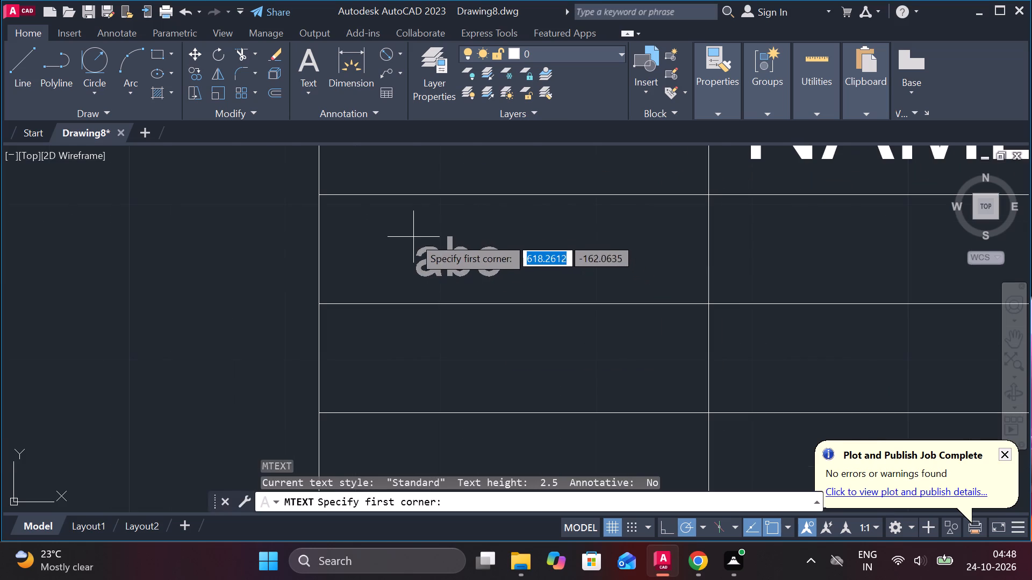
left_click(394, 220)
left_click(610, 269)
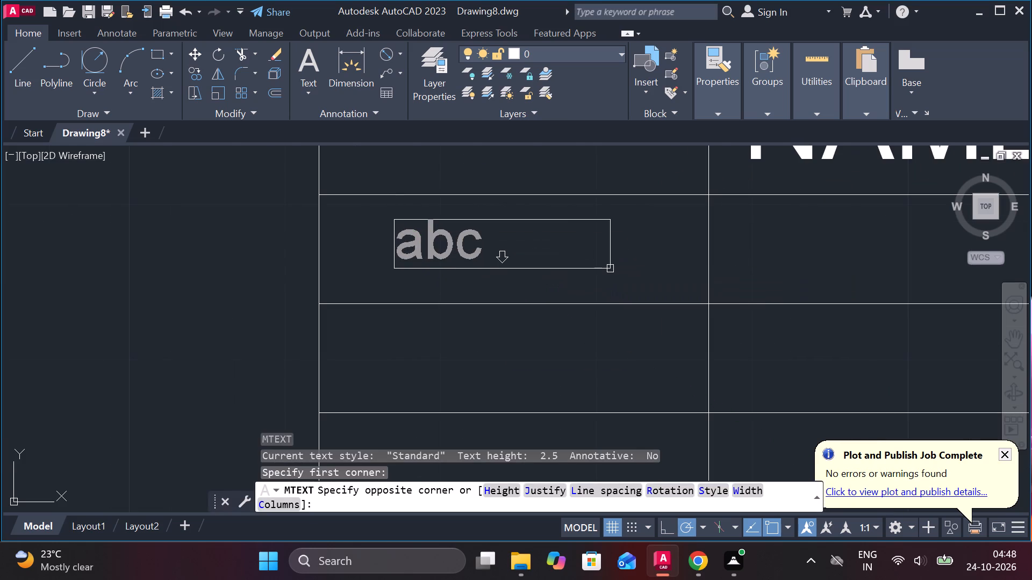
left_click(527, 98)
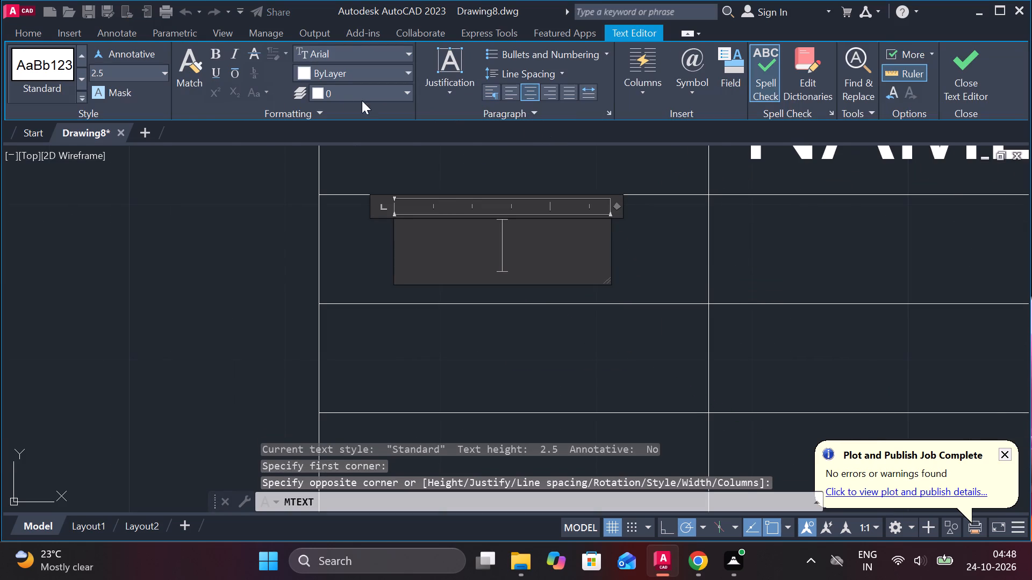
left_click(119, 75)
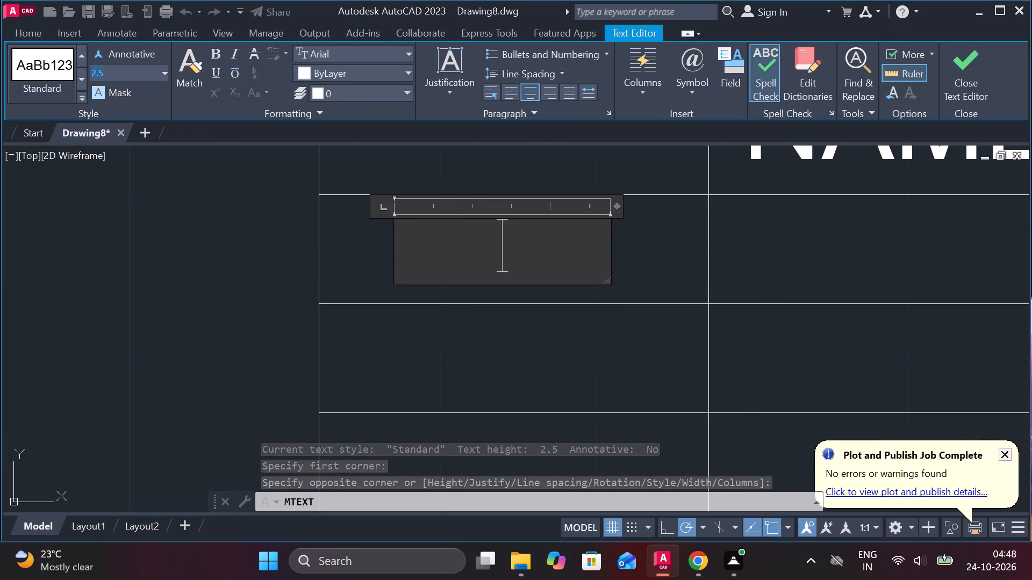
key("7")
key("Return")
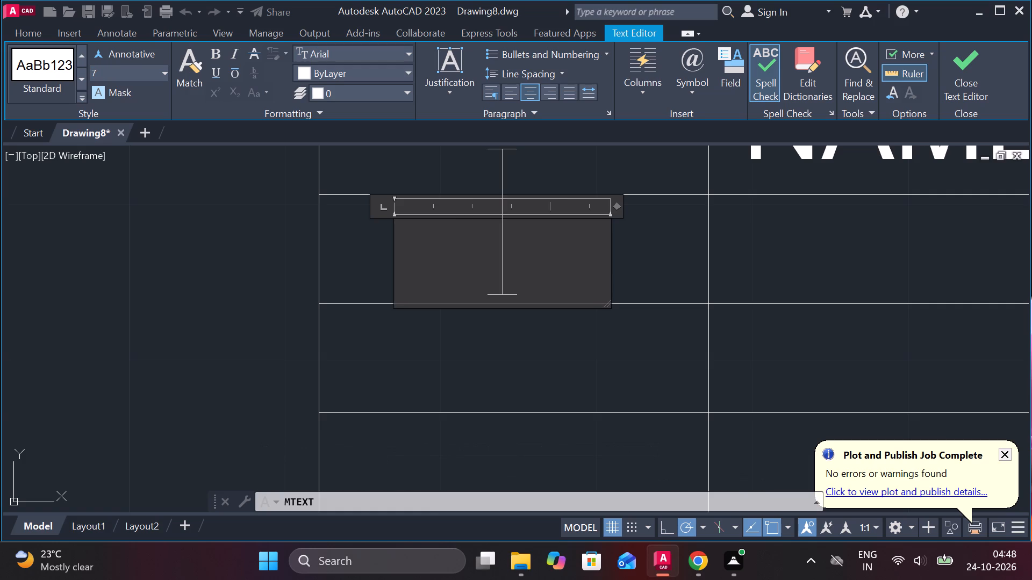
key("d")
type("RAW")
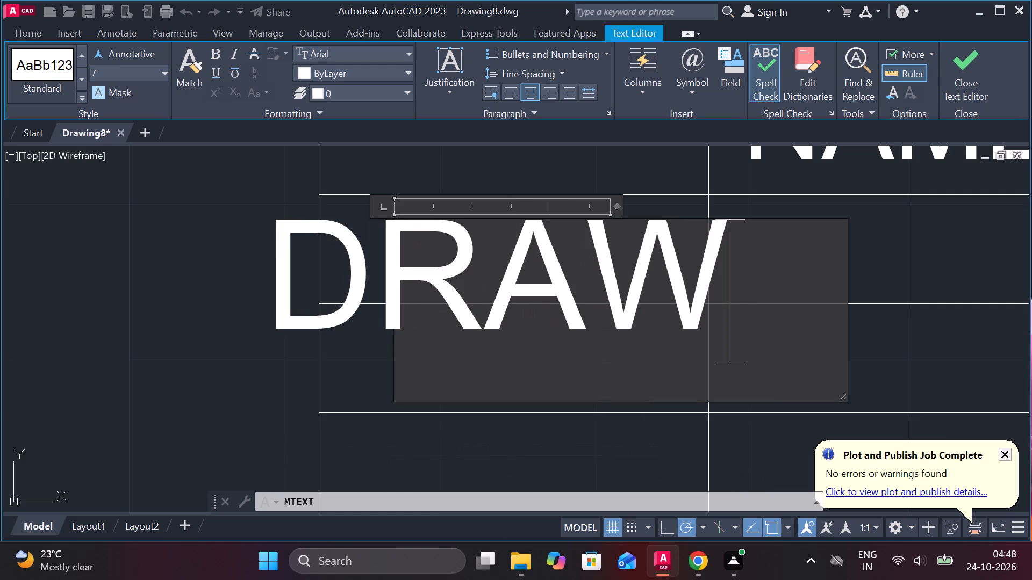
key("BackSpace")
key("BackSpace")
key("BackSpace")
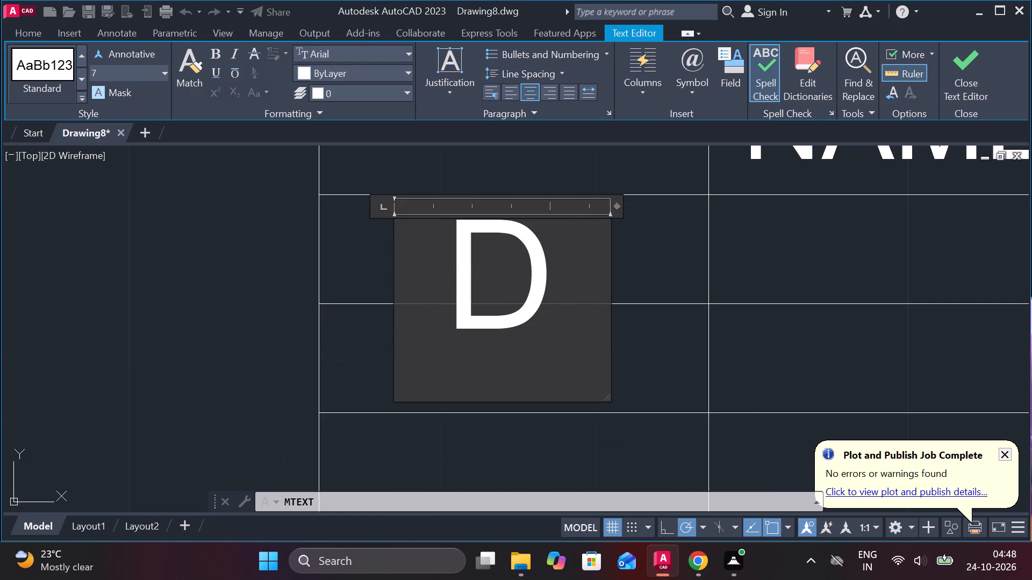
type("ESIGNED")
left_click(969, 95)
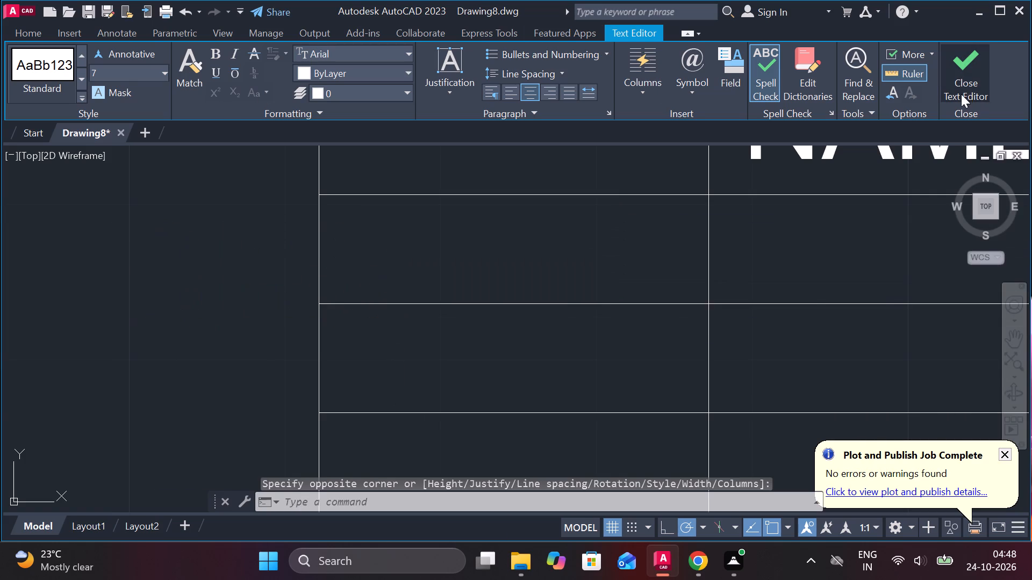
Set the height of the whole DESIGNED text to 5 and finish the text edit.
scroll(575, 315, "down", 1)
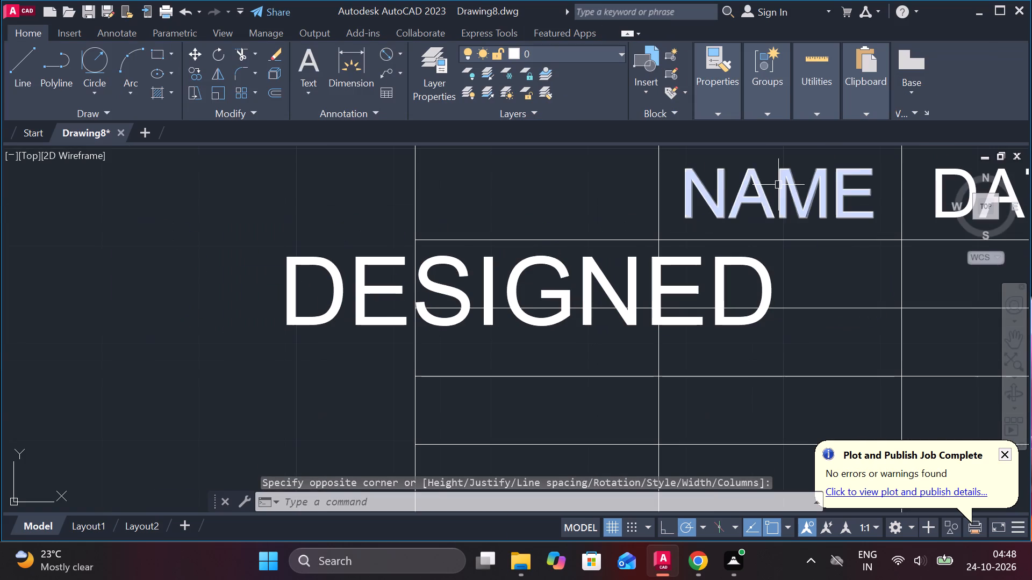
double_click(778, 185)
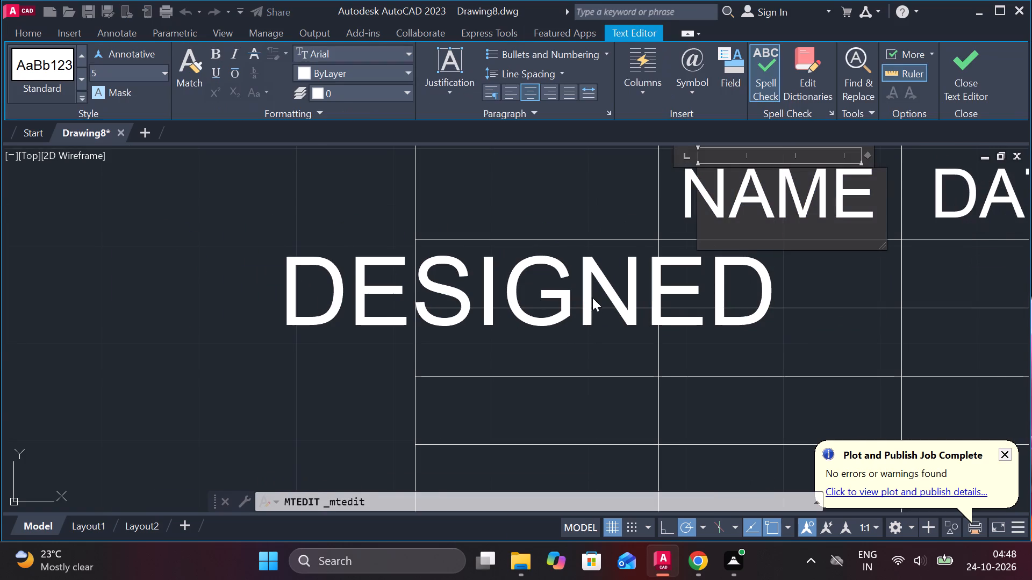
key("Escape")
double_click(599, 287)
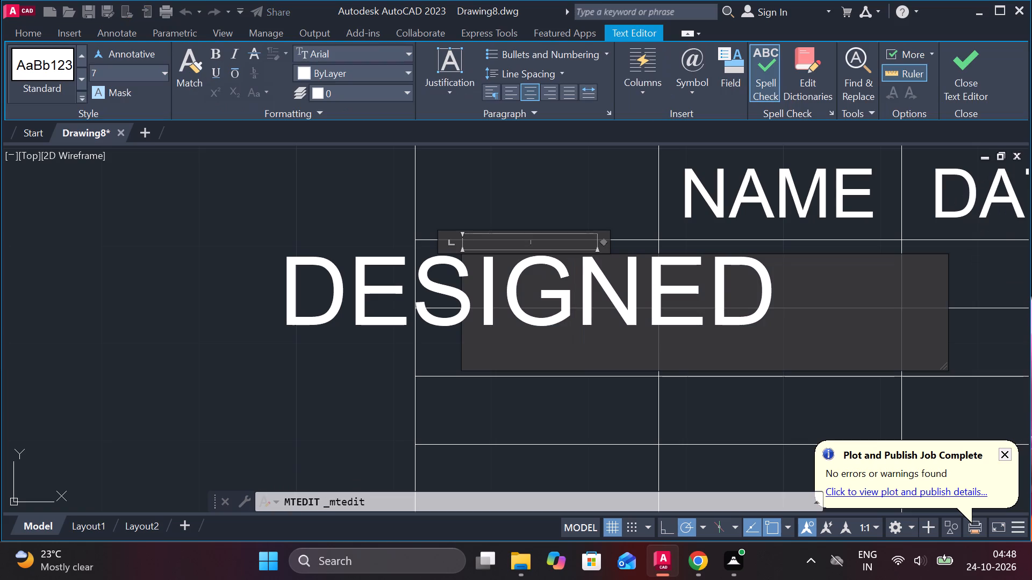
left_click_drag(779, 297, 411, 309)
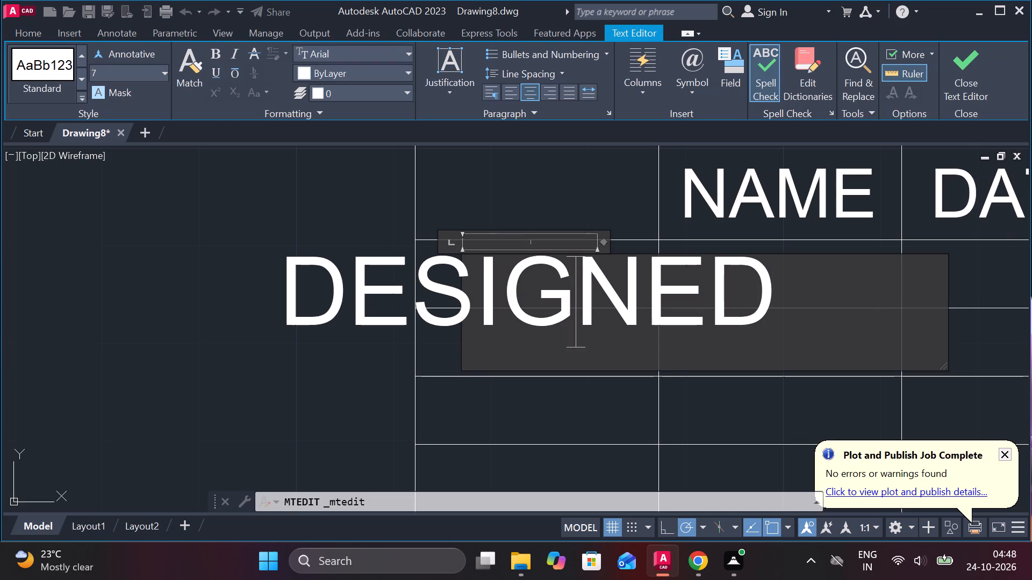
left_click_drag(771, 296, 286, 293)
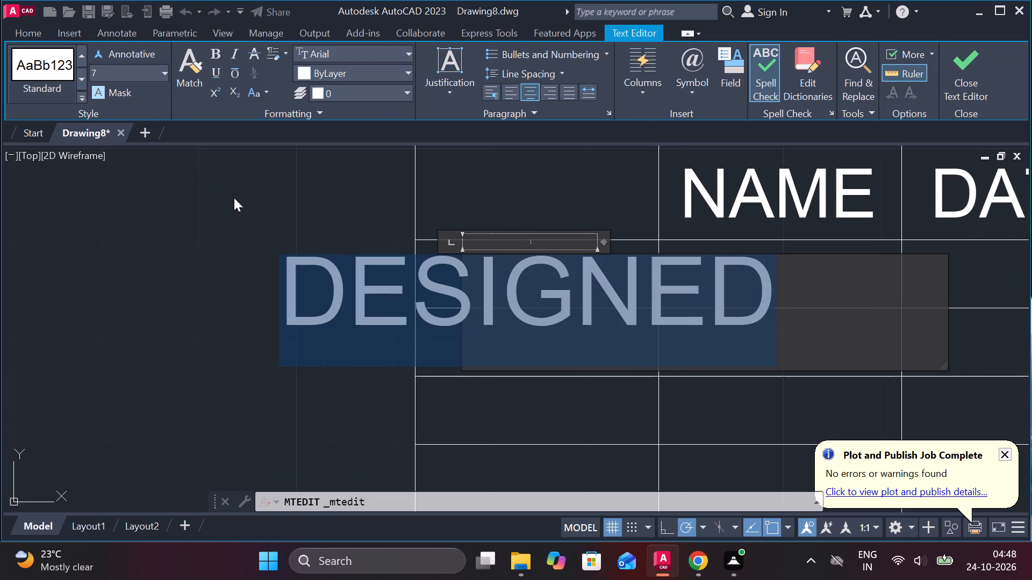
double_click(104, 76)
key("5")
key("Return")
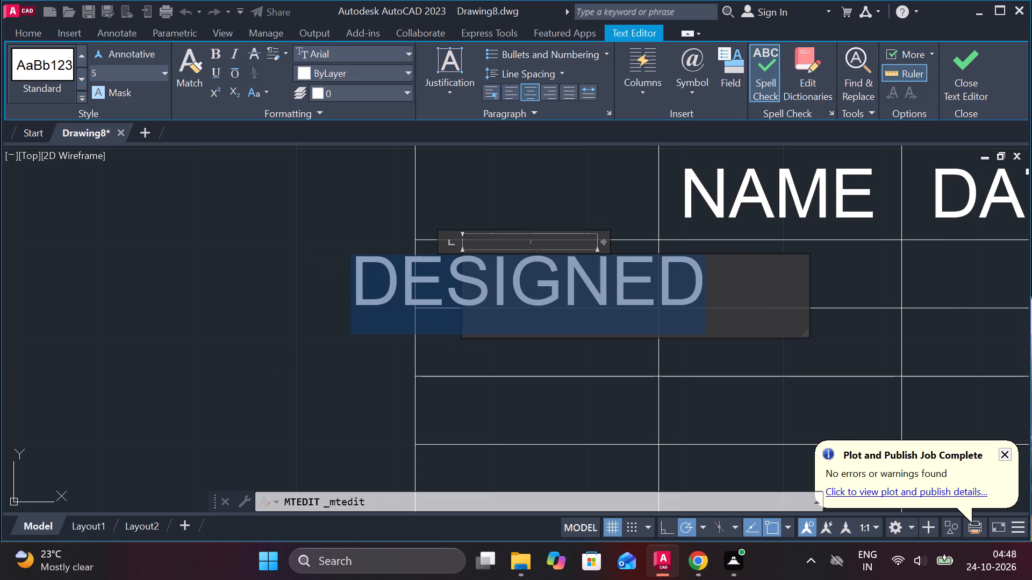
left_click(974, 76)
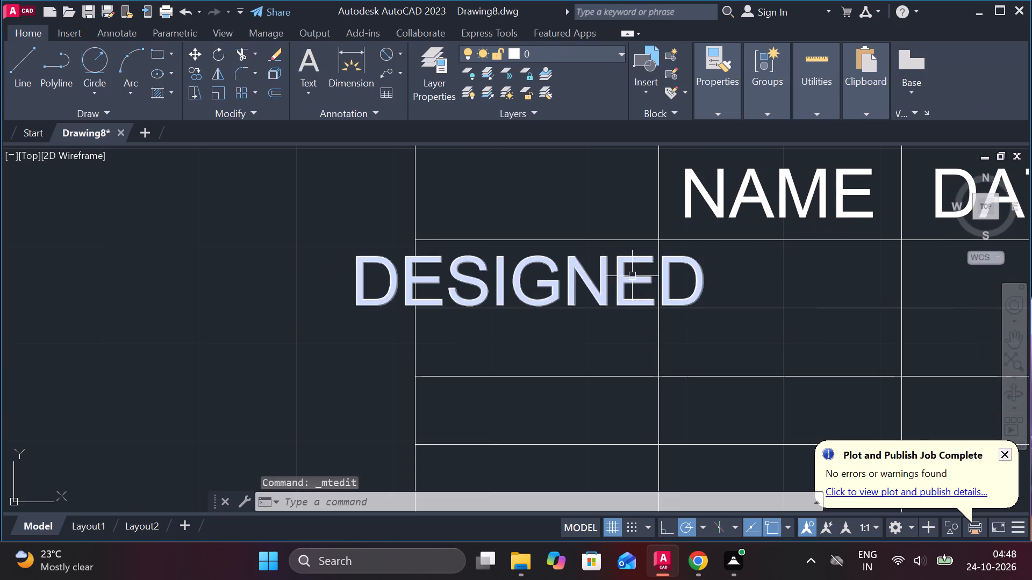
Set the height of the whole DESIGNED text to 3 and finish the text edit.
scroll(628, 281, "down", 3)
scroll(634, 313, "up", 3)
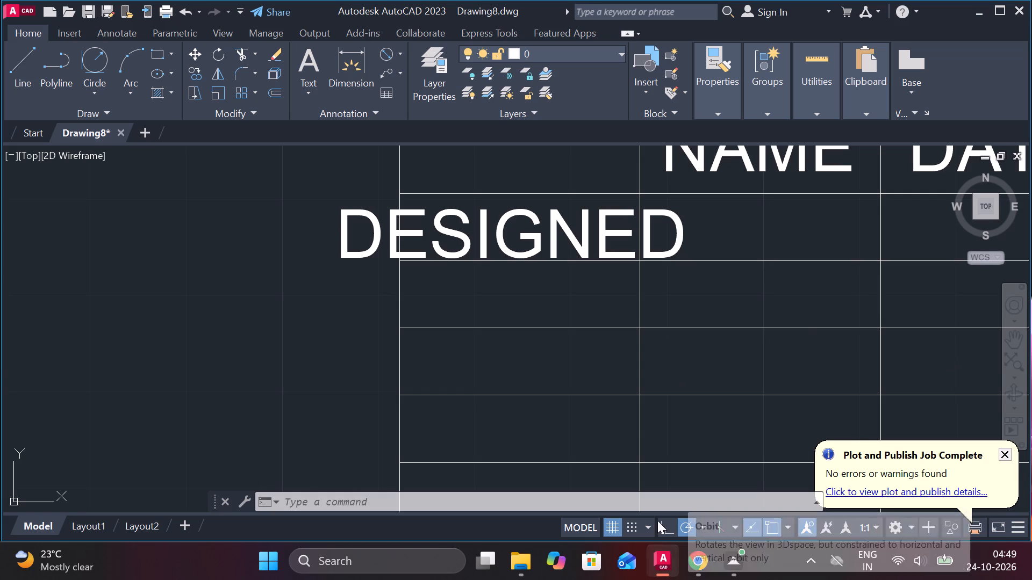
scroll(628, 412, "down", 3)
scroll(672, 407, "up", 3)
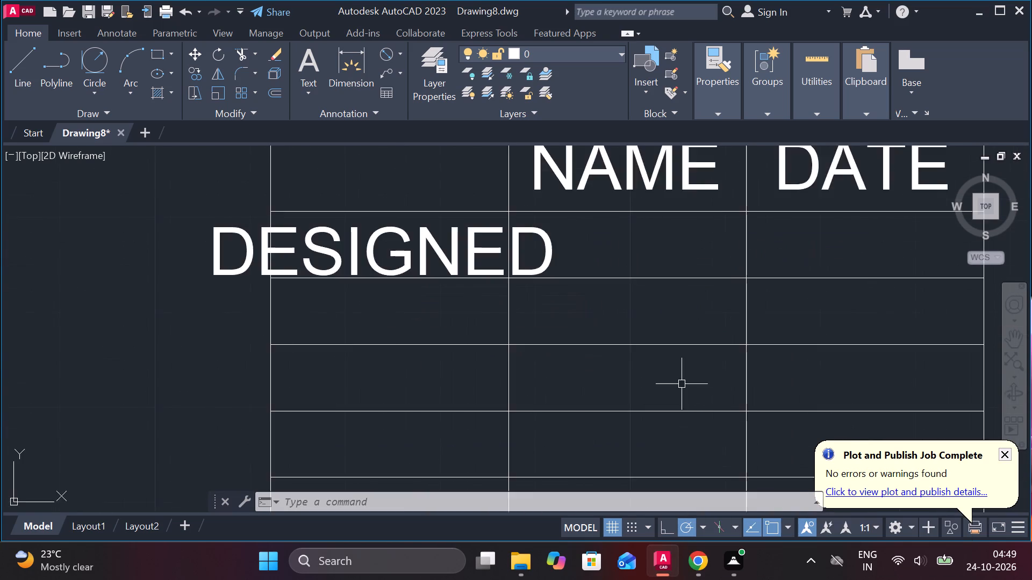
scroll(682, 383, "down", 3)
scroll(622, 431, "down", 1)
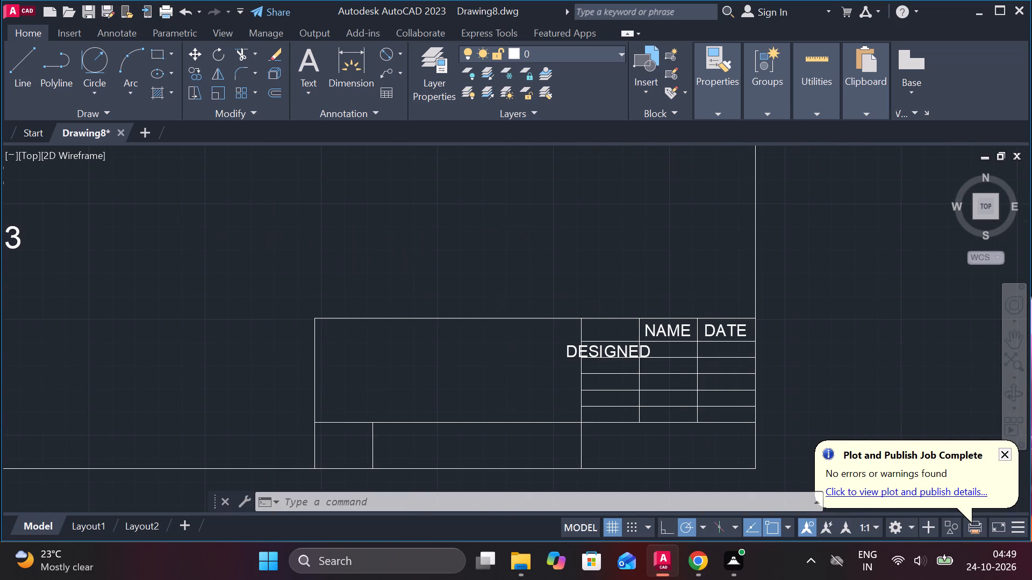
middle_click_drag(546, 370, 576, 369)
scroll(601, 390, "up", 2)
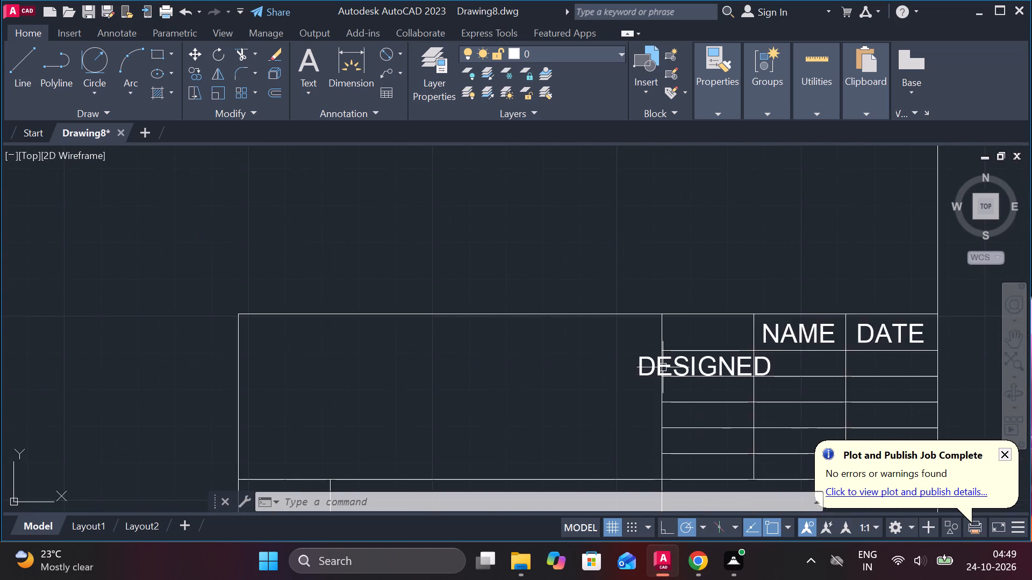
scroll(665, 365, "up", 1)
middle_click_drag(665, 365, 589, 365)
scroll(585, 374, "up", 2)
scroll(599, 378, "down", 1)
double_click(651, 356)
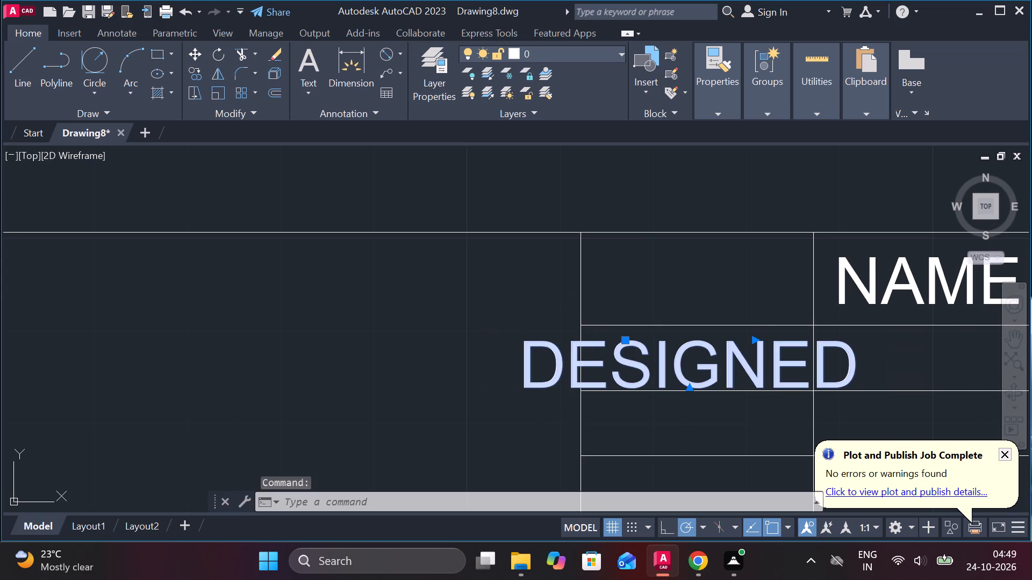
left_click_drag(855, 364, 590, 366)
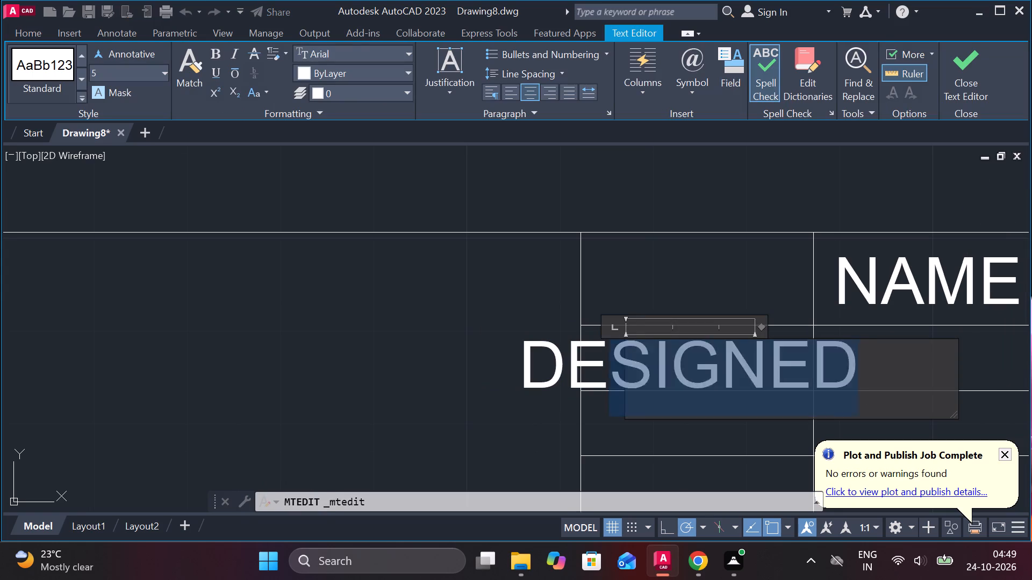
left_click_drag(590, 366, 507, 353)
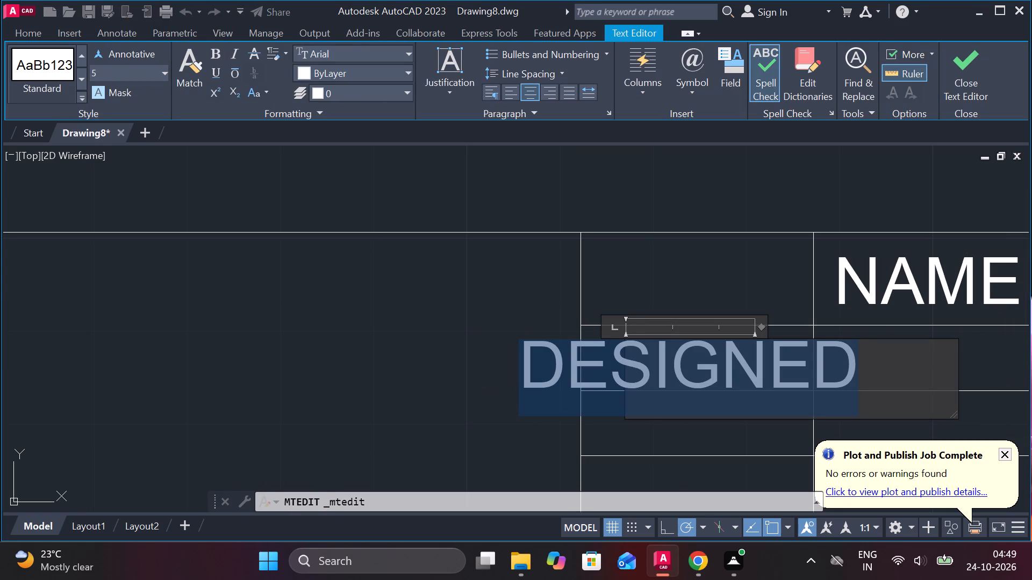
left_click(131, 68)
key("3")
key("Return")
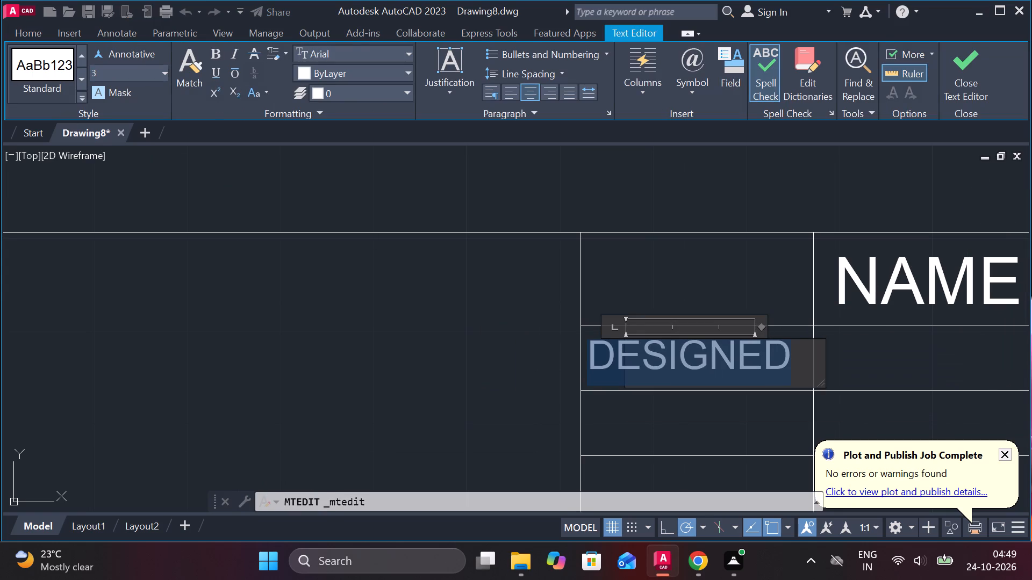
left_click(932, 68)
left_click(954, 64)
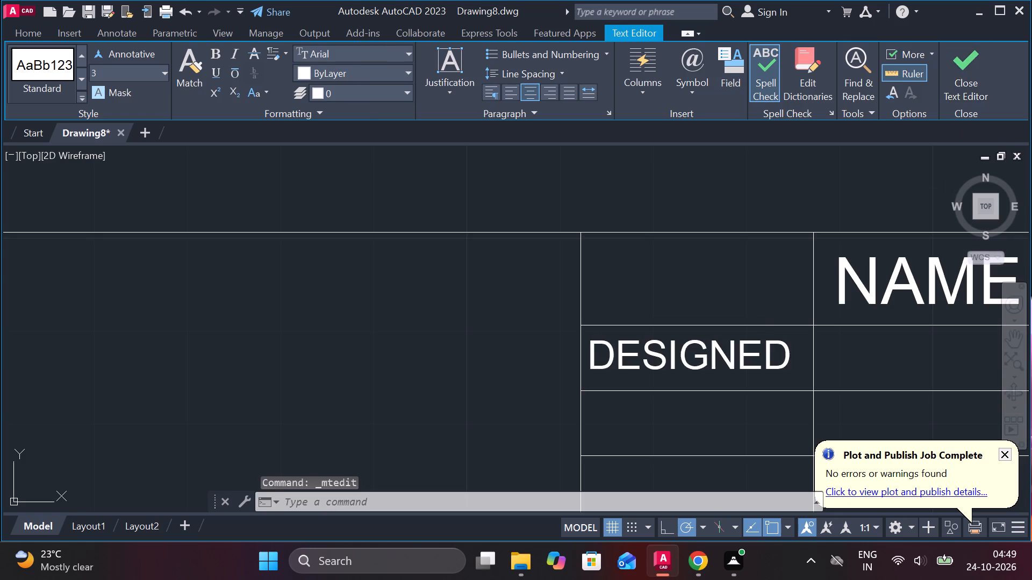
Inspect the title block and its NAME, DATE and DESIGNED labels in relation to the whole assembly sheet.
scroll(927, 201, "down", 2)
scroll(890, 247, "down", 4)
middle_click_drag(914, 272, 634, 280)
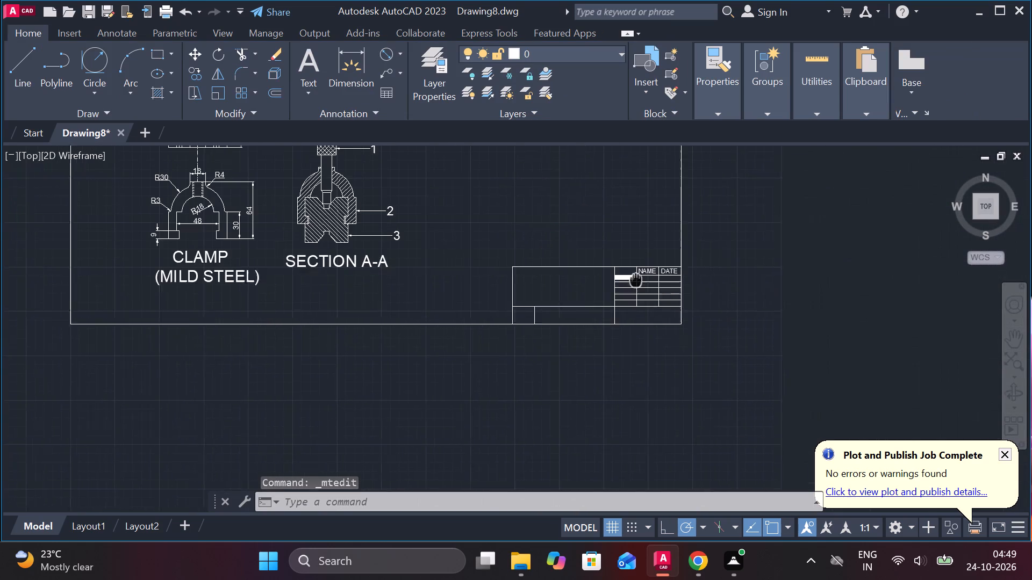
scroll(478, 293, "up", 1)
middle_click_drag(478, 293, 599, 346)
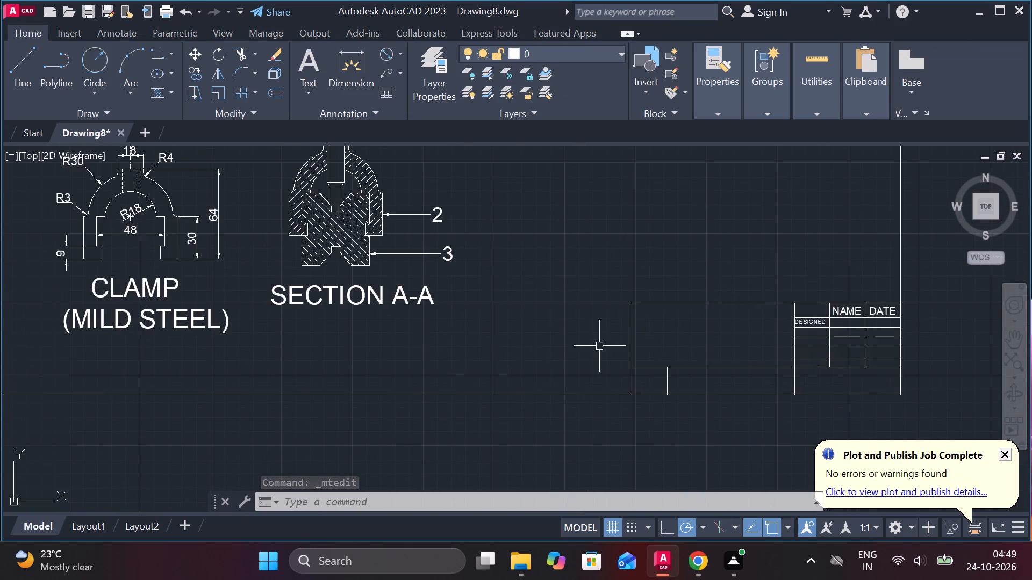
scroll(559, 310, "down", 1)
scroll(608, 313, "up", 1)
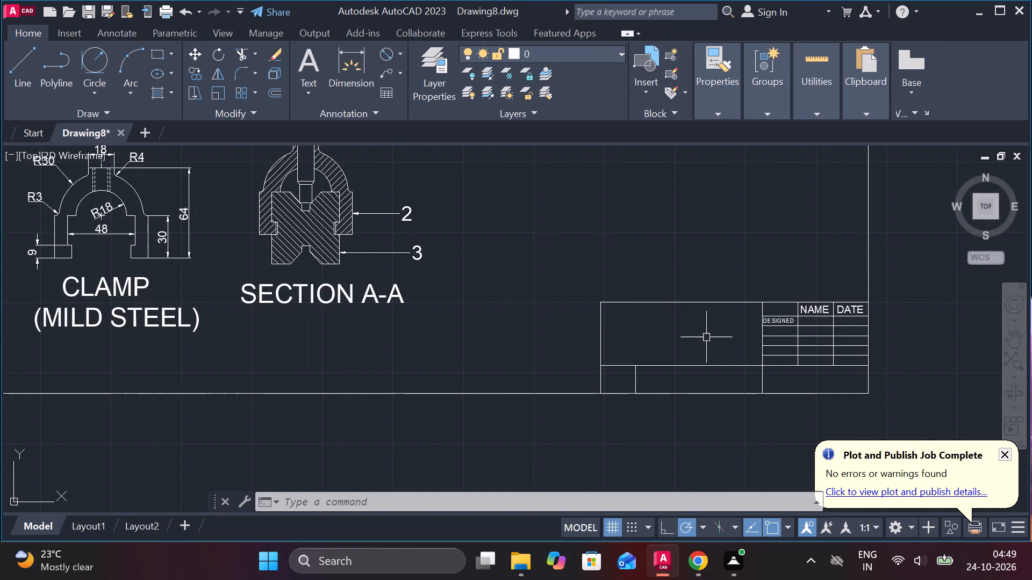
scroll(661, 330, "down", 2)
scroll(703, 339, "up", 3)
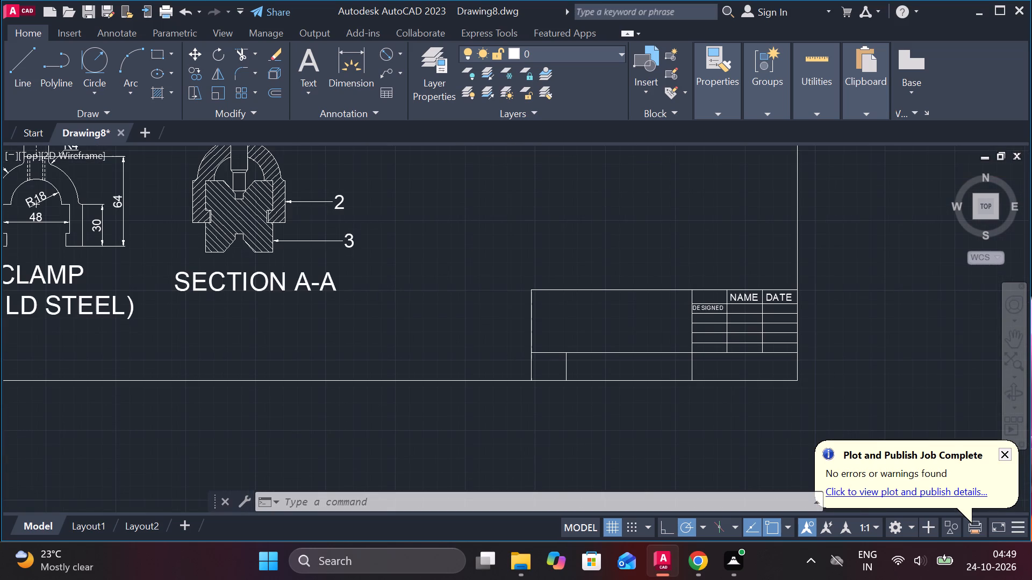
scroll(703, 339, "up", 1)
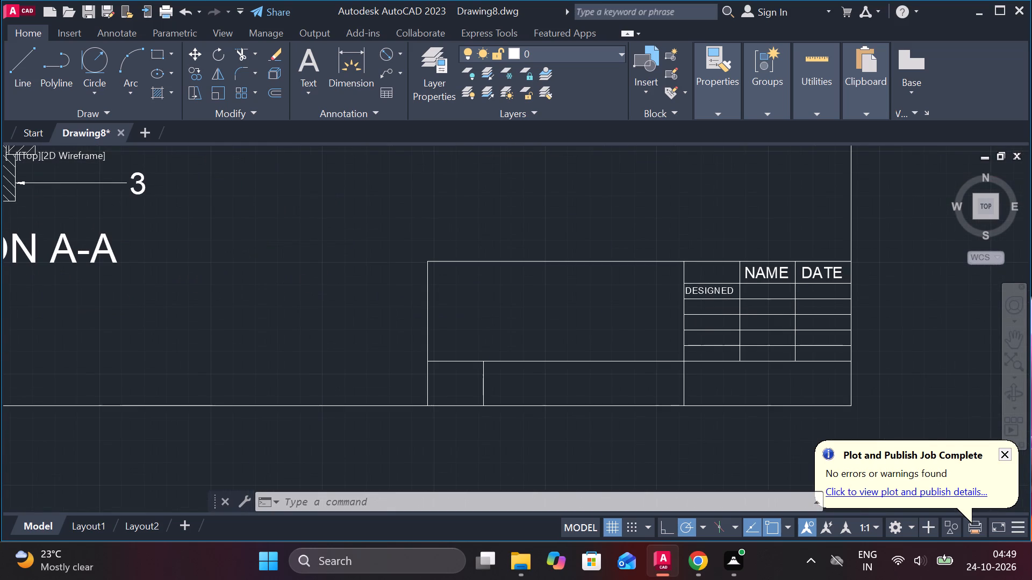
scroll(677, 285, "down", 2)
scroll(527, 303, "down", 2)
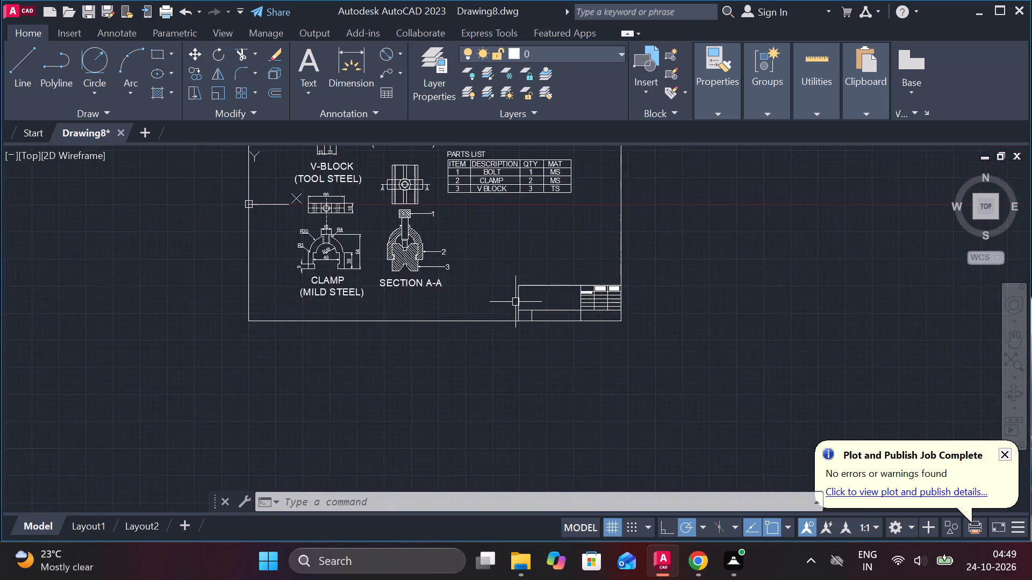
scroll(515, 302, "down", 1)
middle_click_drag(416, 320, 466, 417)
scroll(442, 359, "up", 1)
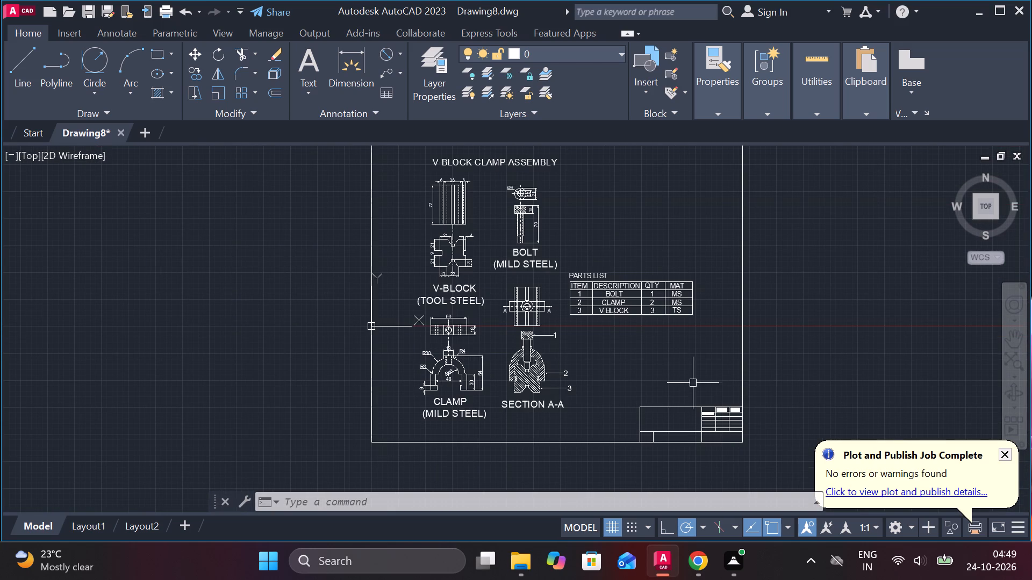
scroll(740, 425, "up", 2)
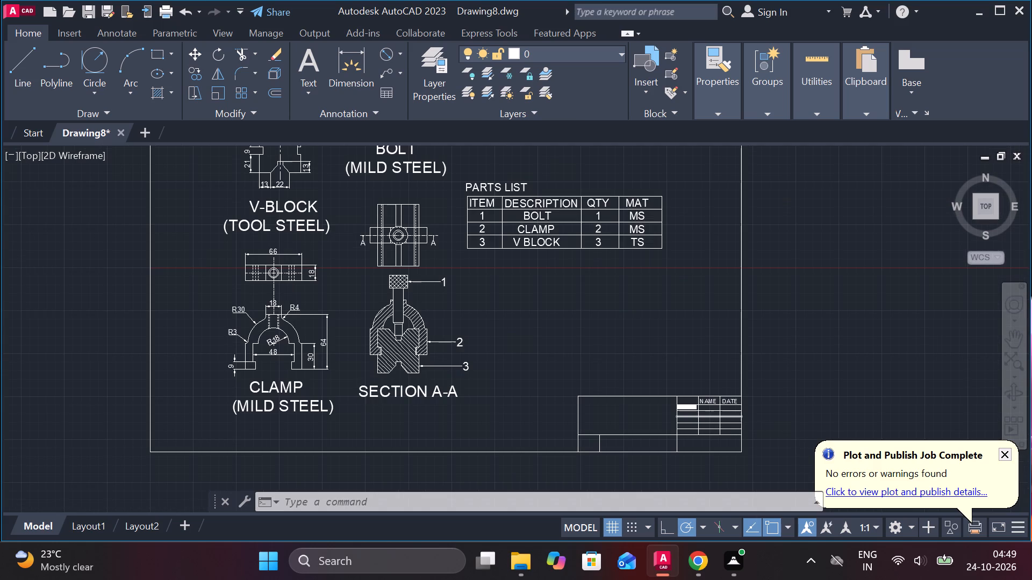
middle_click_drag(723, 416, 658, 348)
scroll(605, 343, "up", 2)
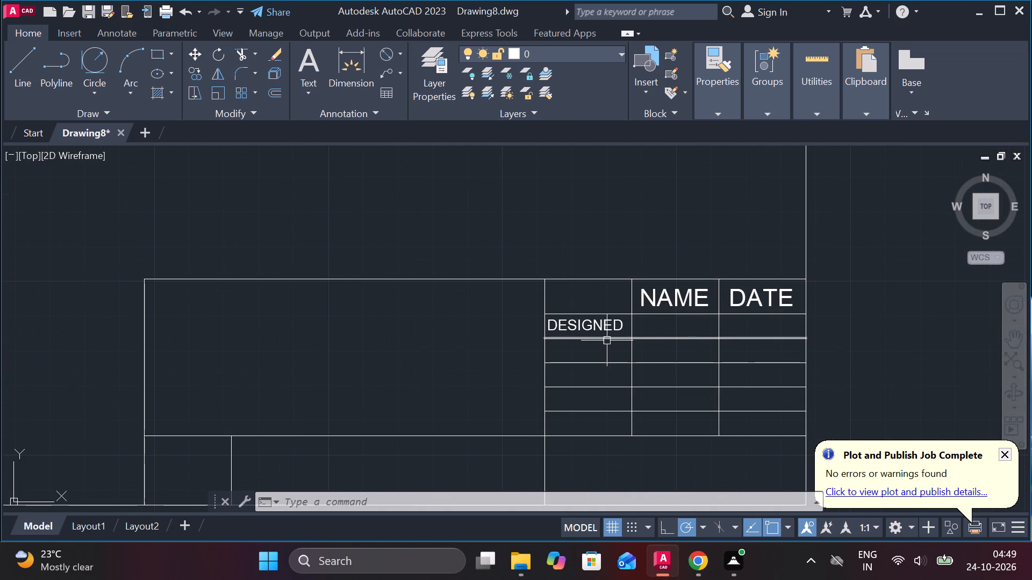
Erase the whole title block inside the sheet border, including its grid lines and the NAME, DATE and DESIGNED texts.
scroll(609, 317, "down", 2)
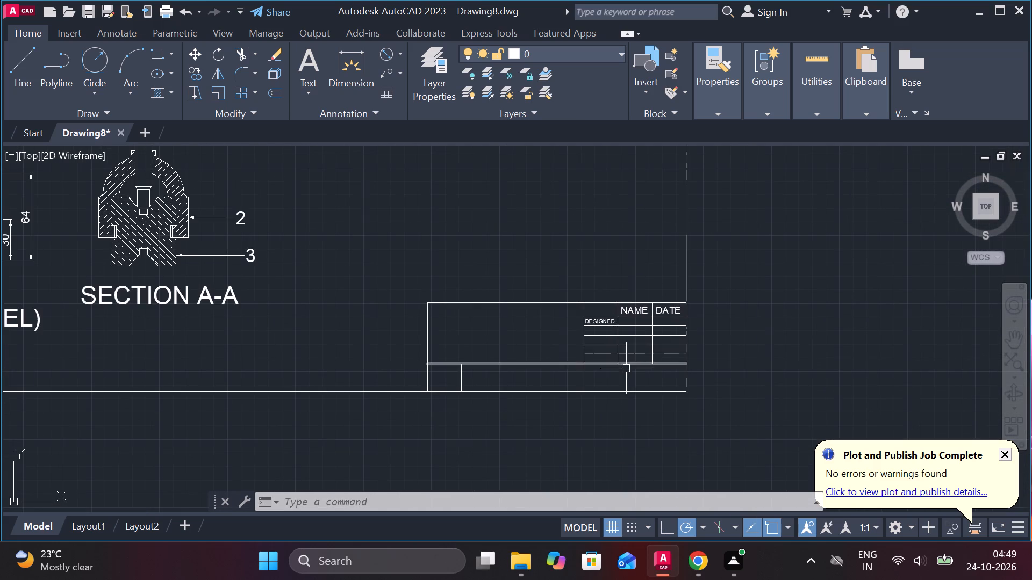
left_click_drag(628, 372, 621, 372)
left_click(450, 264)
type("E")
key("space")
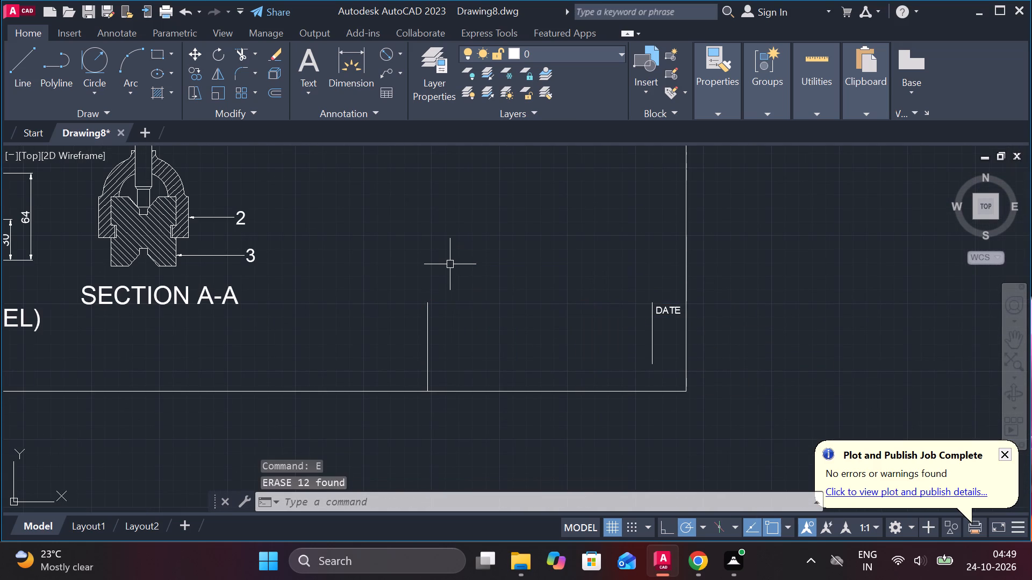
left_click(657, 310)
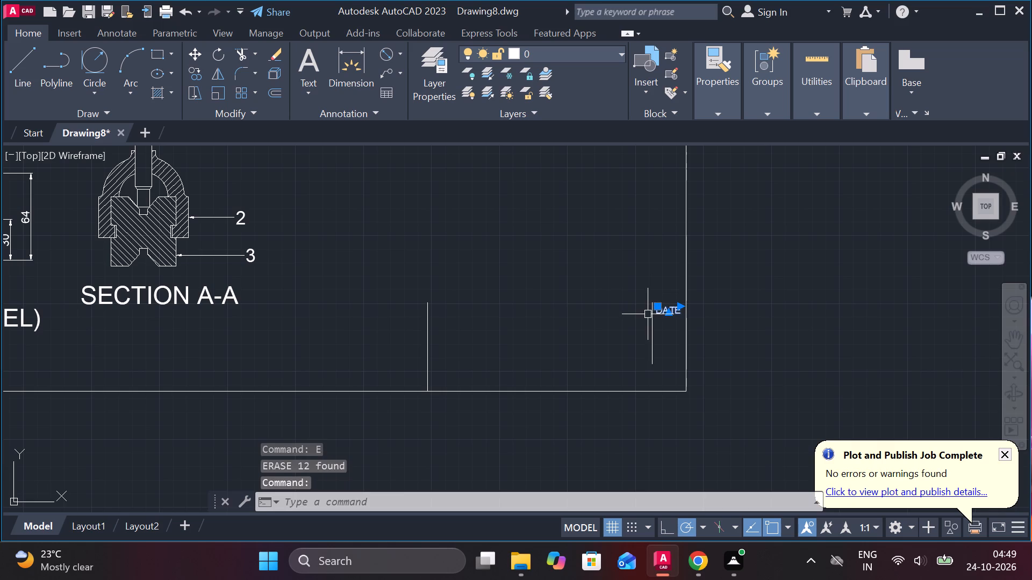
left_click(649, 321)
left_click(424, 320)
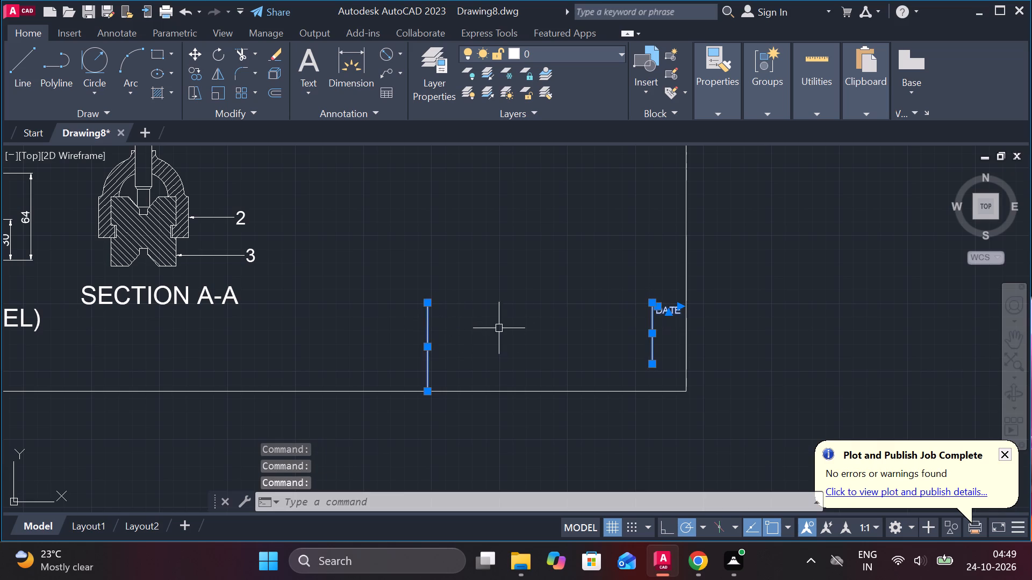
key("e")
key("space")
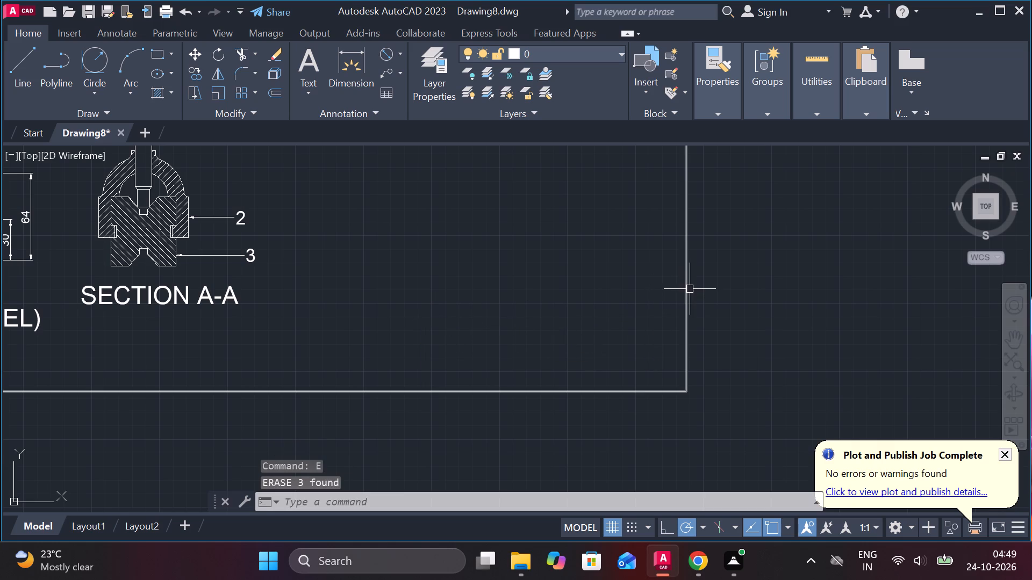
key("Escape")
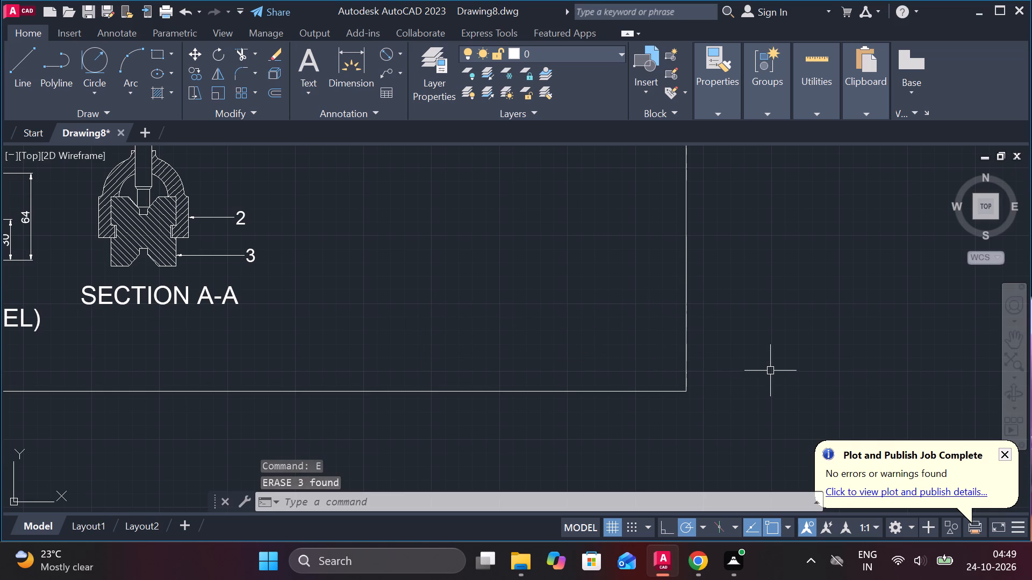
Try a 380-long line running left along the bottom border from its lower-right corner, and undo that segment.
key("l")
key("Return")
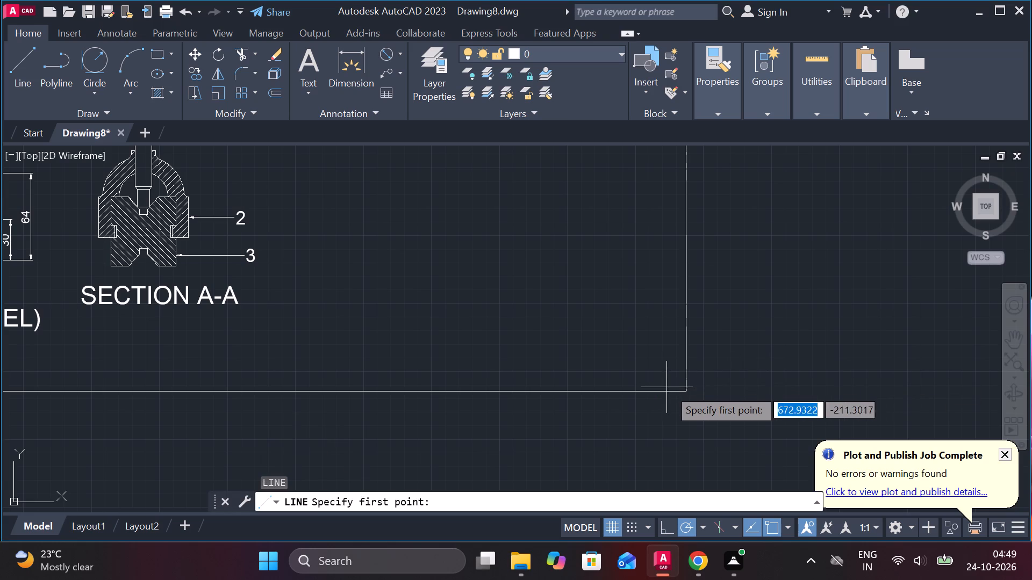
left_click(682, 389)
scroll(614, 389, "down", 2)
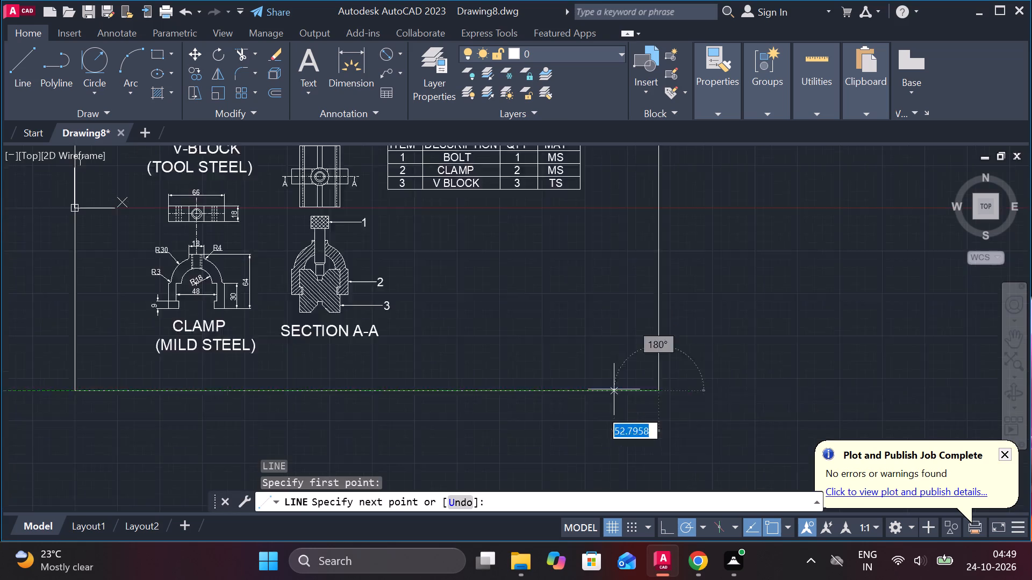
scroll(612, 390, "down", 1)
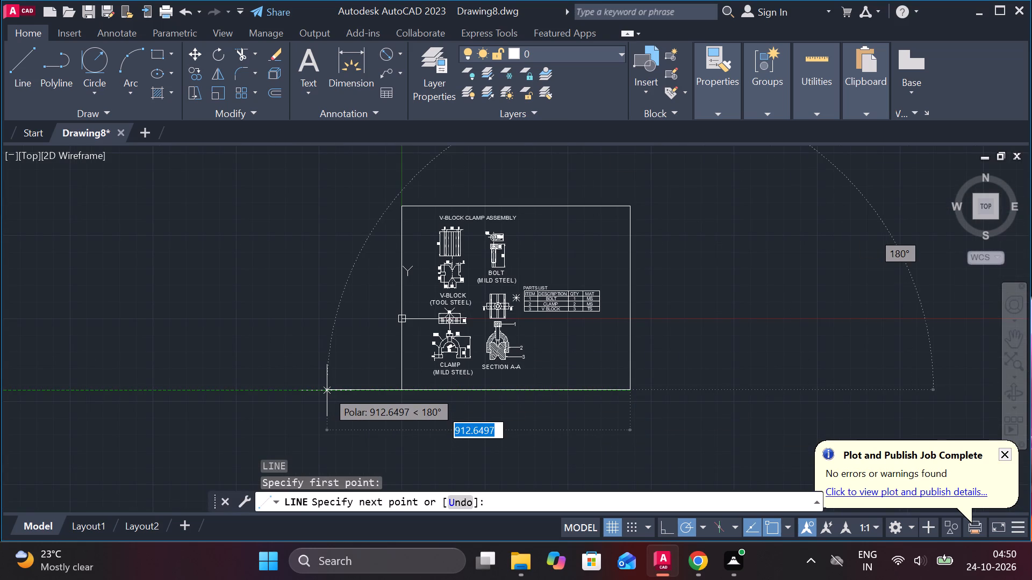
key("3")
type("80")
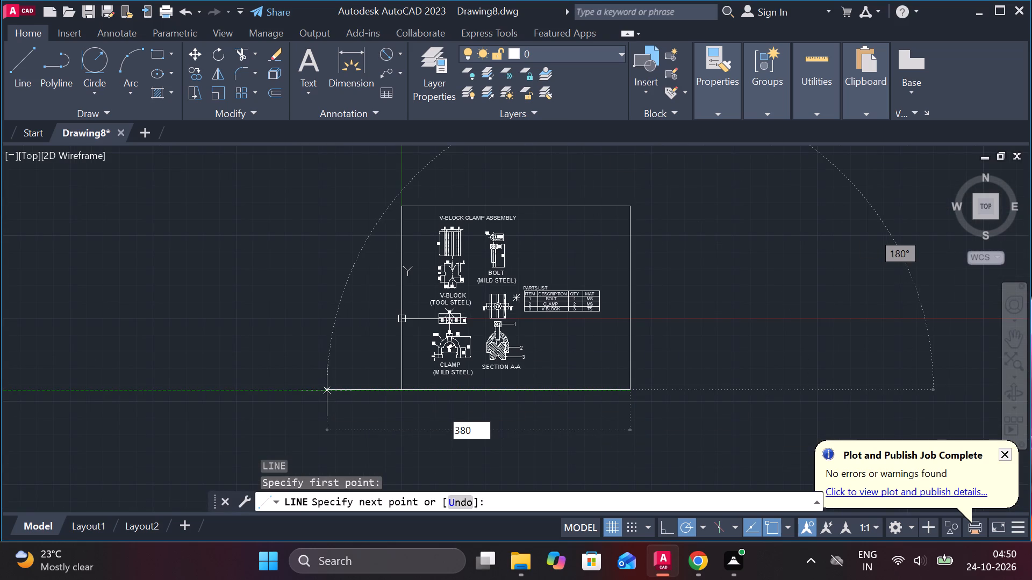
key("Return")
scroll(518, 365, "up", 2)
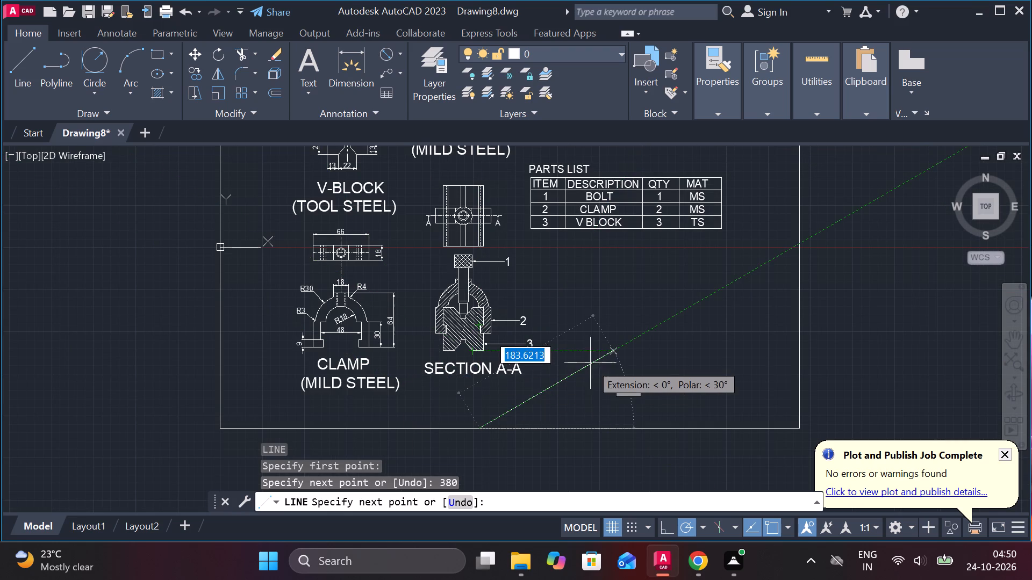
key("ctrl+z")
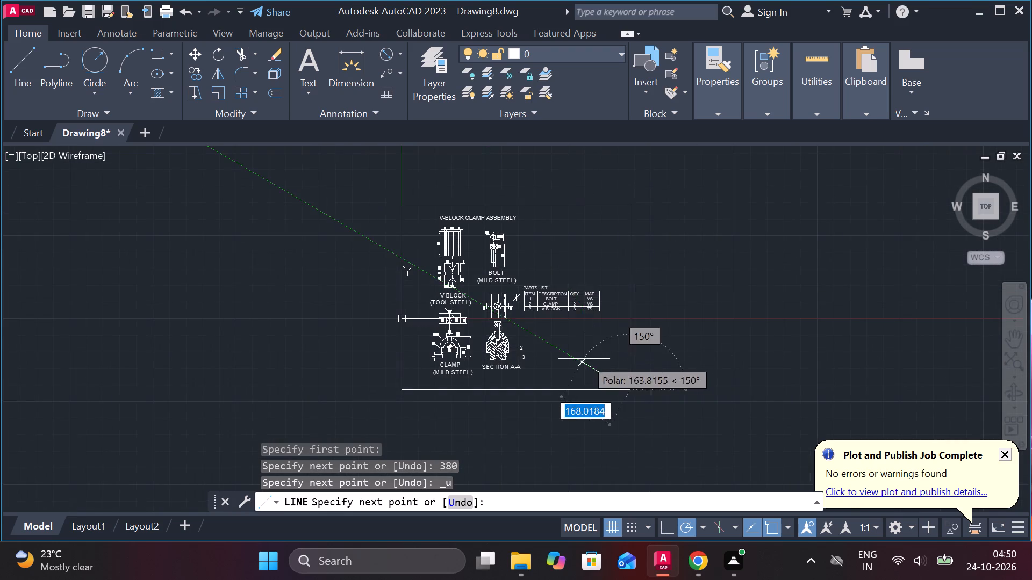
Draw a 200-long line to the left along the bottom border from the sheet's lower-right corner.
scroll(584, 359, "up", 3)
scroll(614, 376, "down", 3)
scroll(586, 408, "up", 3)
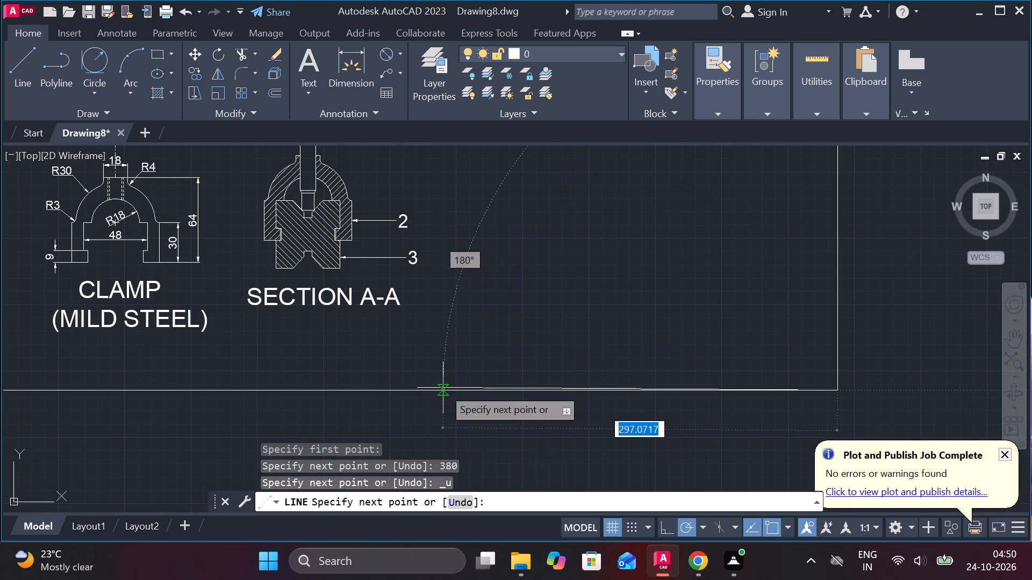
scroll(443, 388, "down", 3)
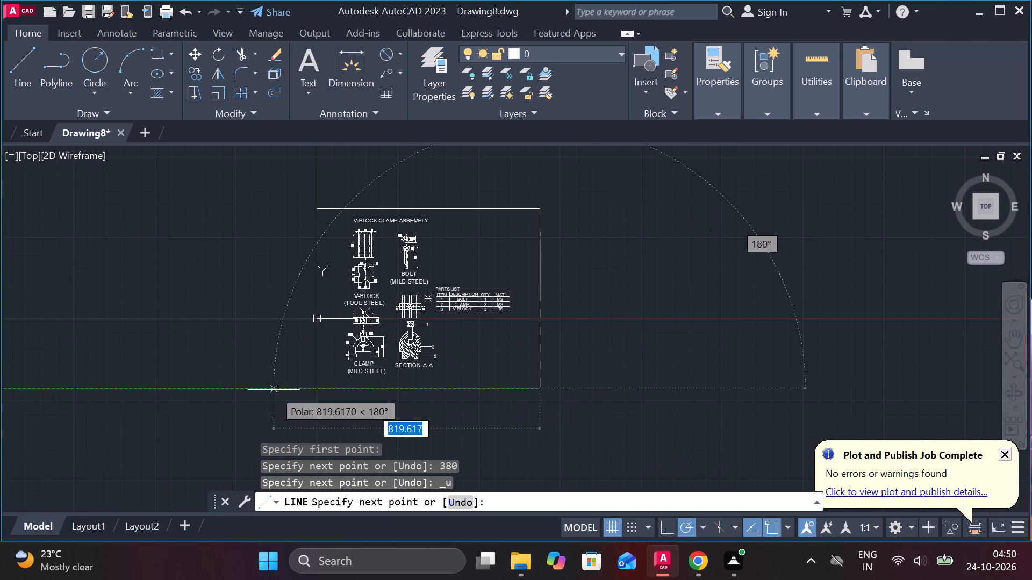
key("2")
type("00")
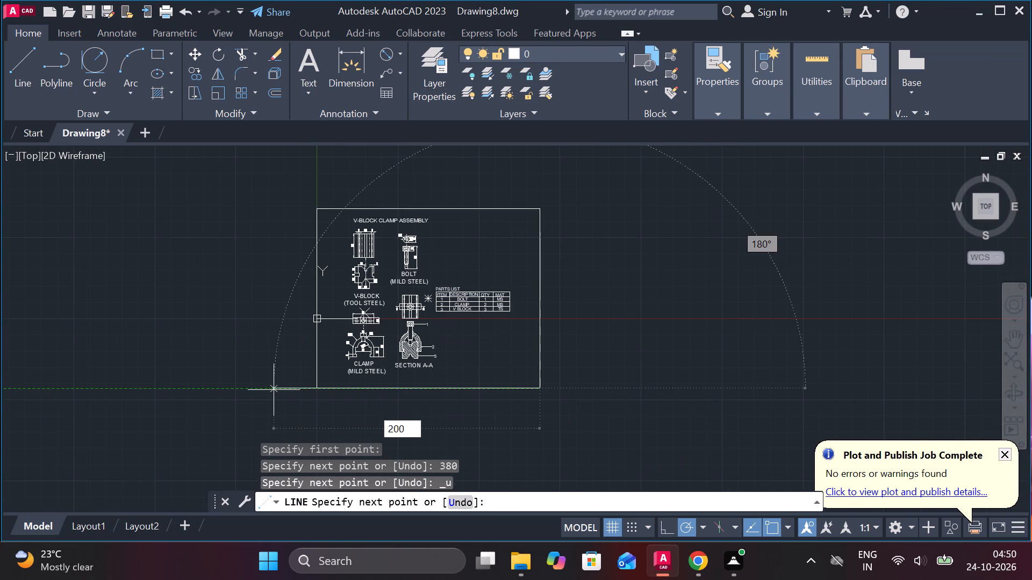
key("Return")
scroll(421, 390, "up", 2)
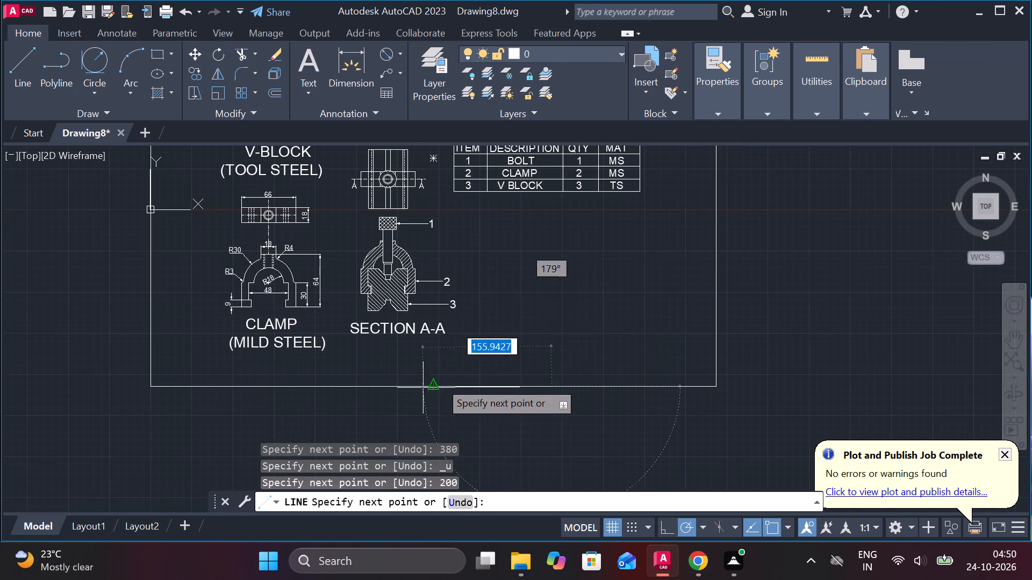
scroll(524, 304, "up", 3)
scroll(570, 325, "down", 2)
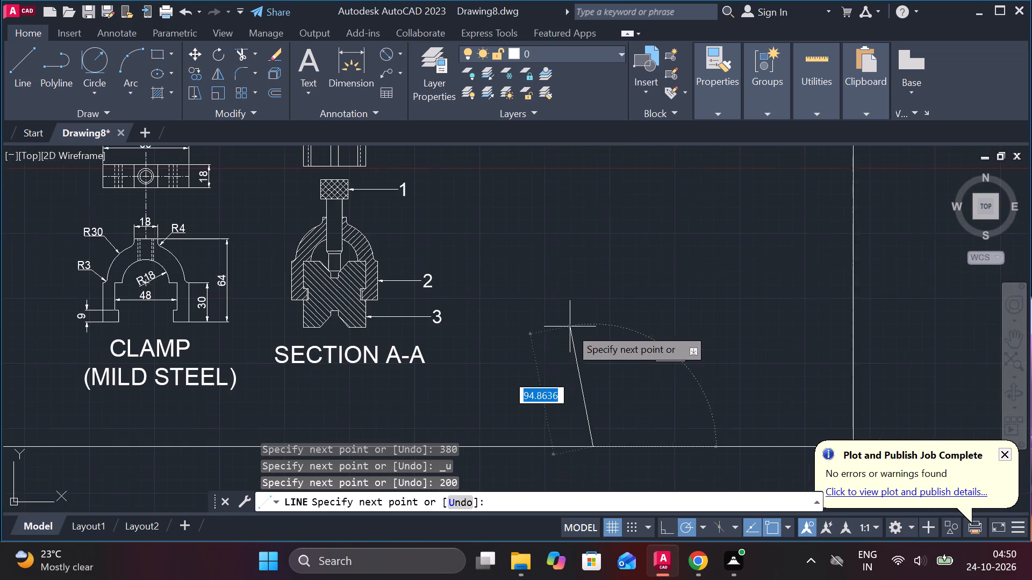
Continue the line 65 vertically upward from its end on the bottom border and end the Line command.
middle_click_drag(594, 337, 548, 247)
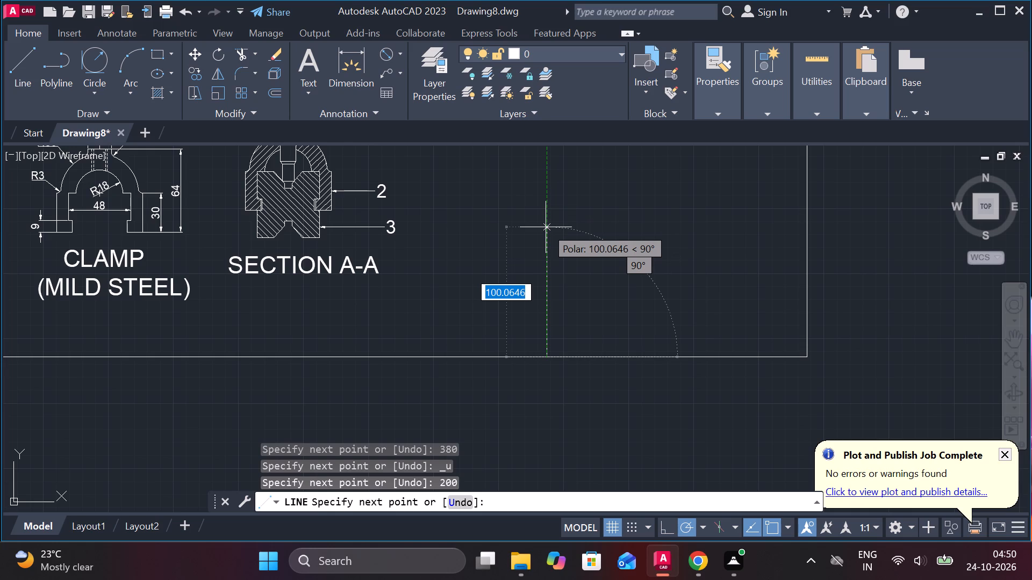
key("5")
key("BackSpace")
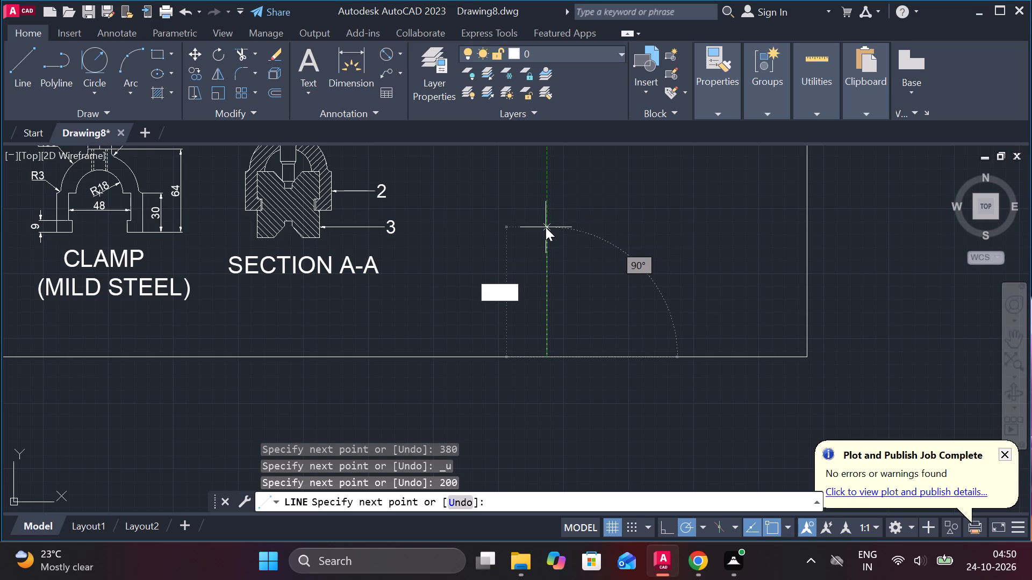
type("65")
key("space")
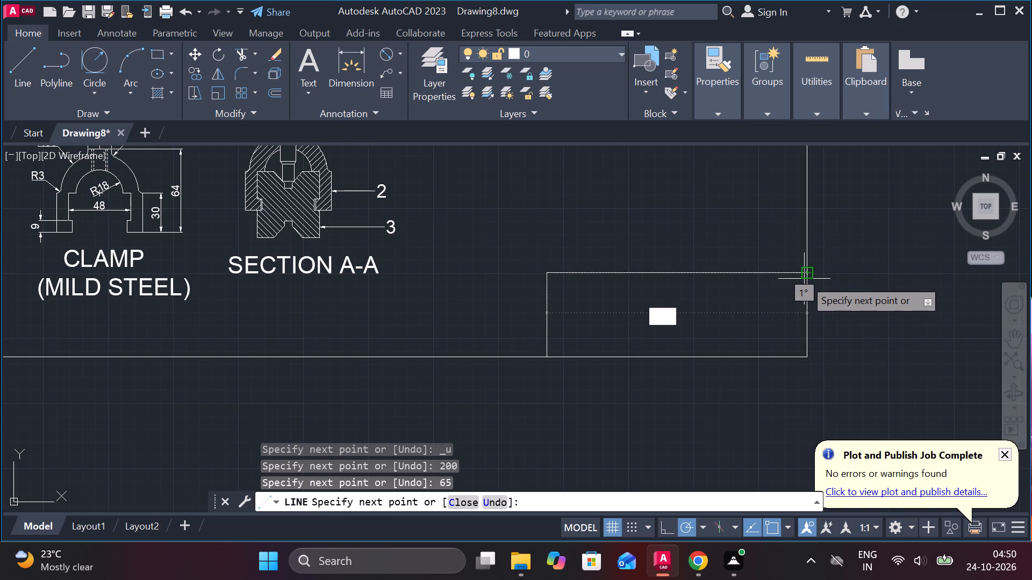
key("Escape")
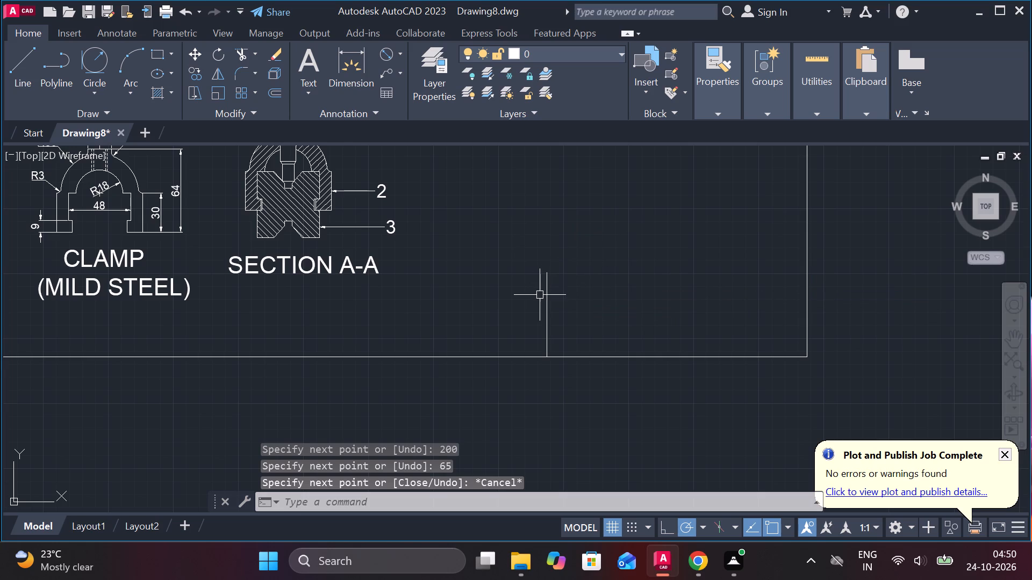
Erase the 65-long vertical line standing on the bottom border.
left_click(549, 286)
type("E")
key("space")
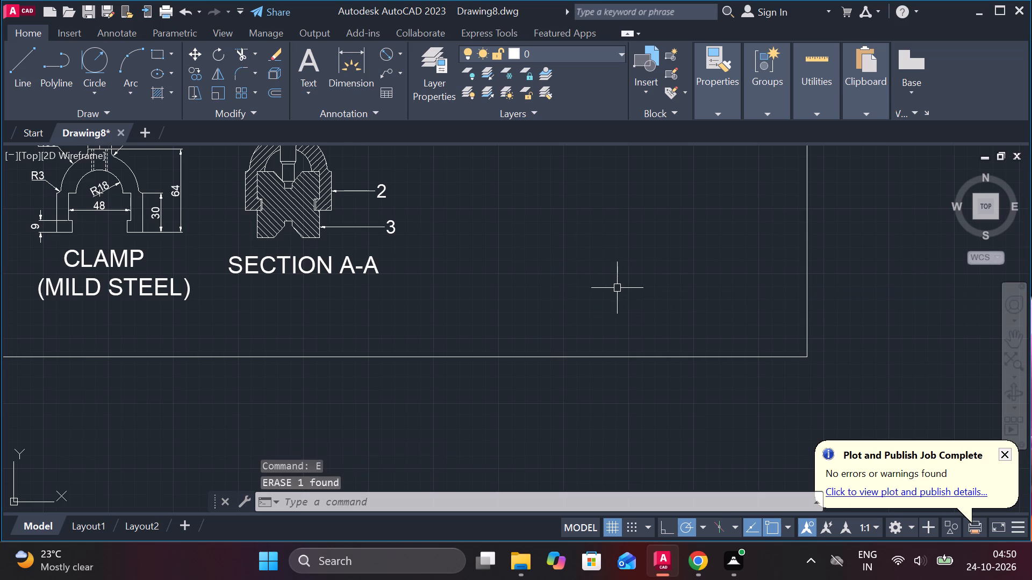
Draw a 190-long horizontal line to the right in the empty area beside the sheet's right border.
scroll(617, 288, "down", 3)
middle_click_drag(711, 315, 553, 365)
scroll(536, 337, "up", 1)
middle_click(536, 337)
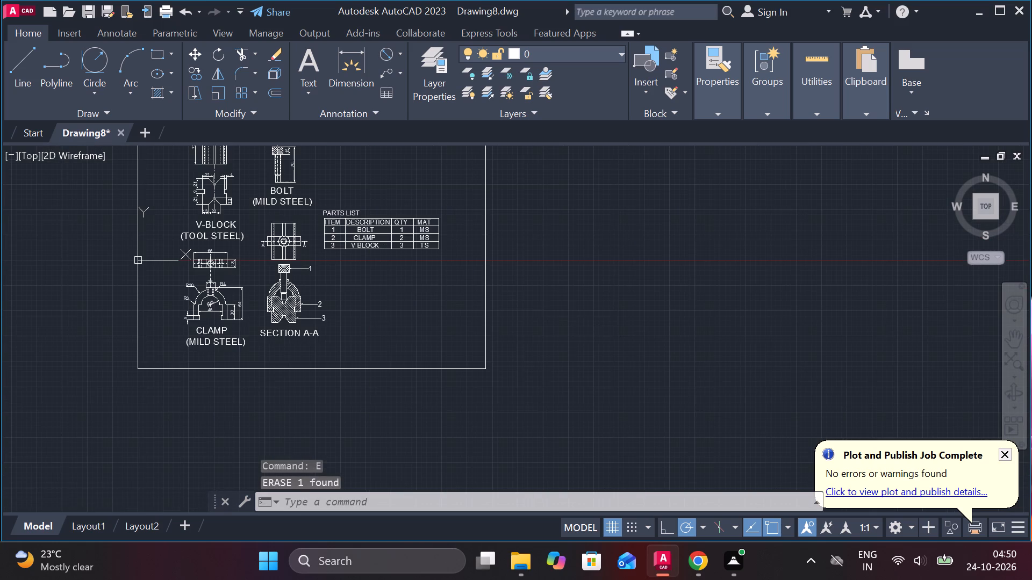
key("l")
key("Return")
left_click(592, 298)
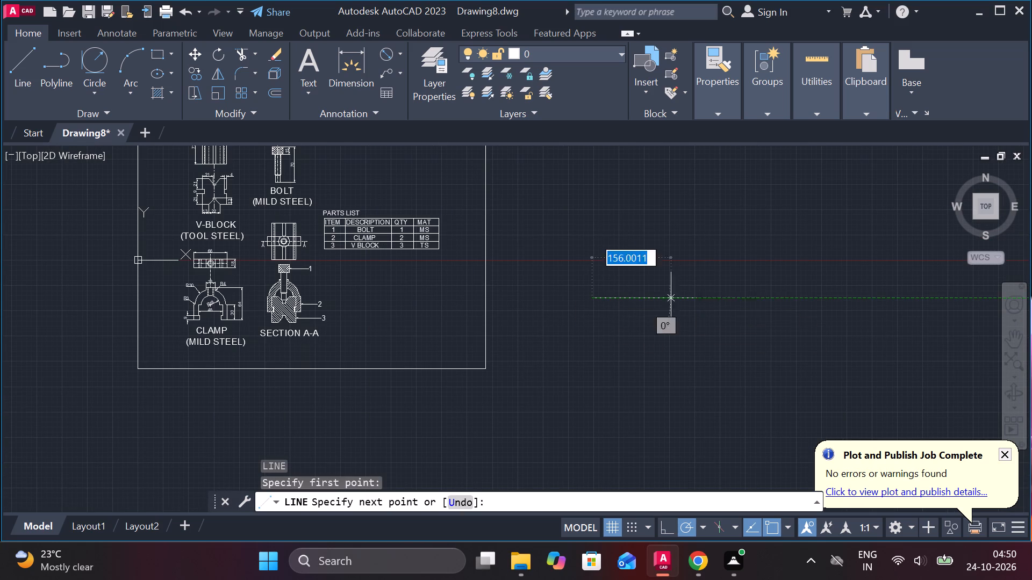
type("190")
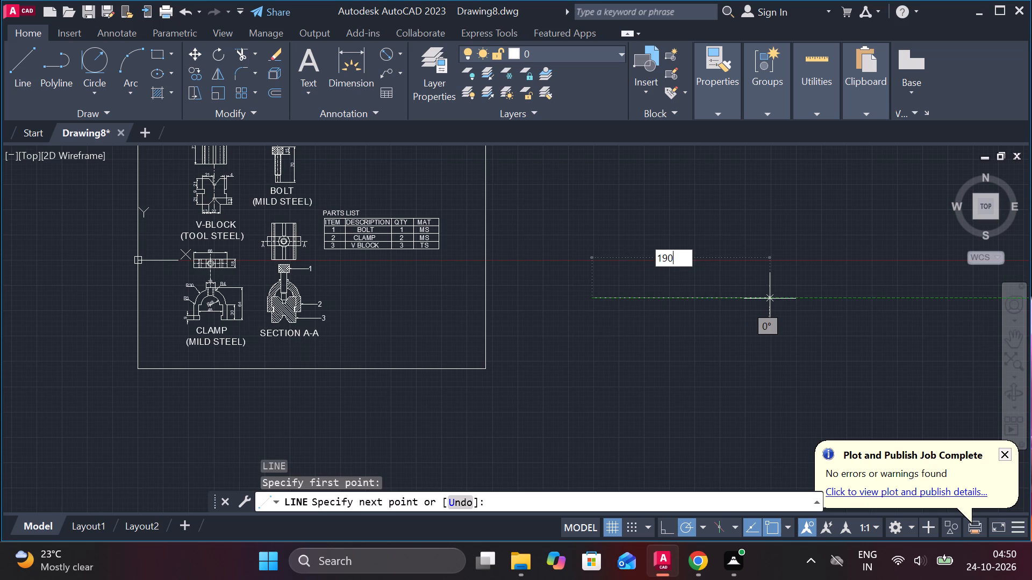
key("Return")
Continue the line 65 up and 190 back left, close it at the starting point, and end the Line command.
scroll(686, 230, "up", 3)
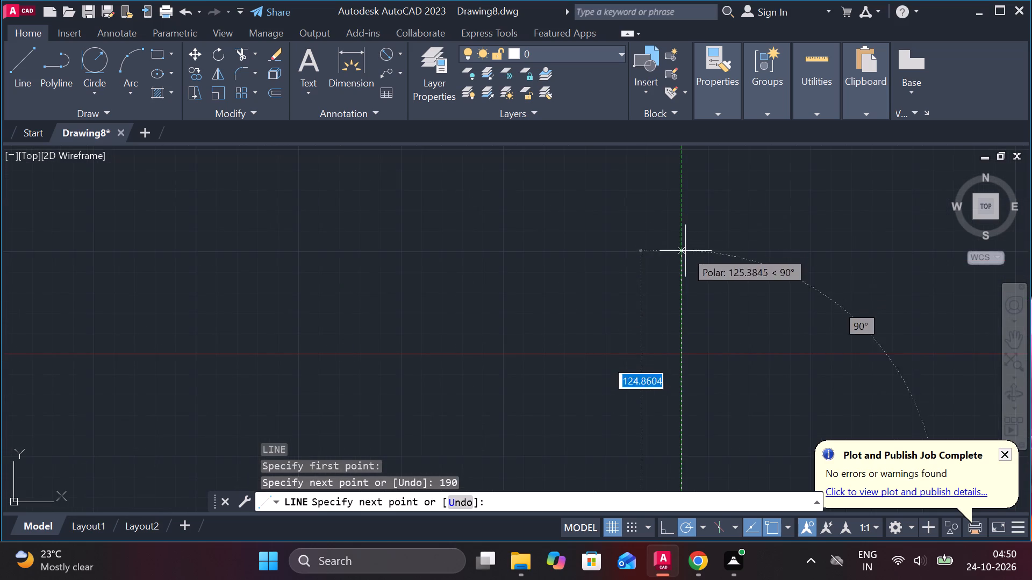
scroll(684, 299, "down", 2)
middle_click_drag(684, 307, 709, 254)
scroll(704, 255, "up", 1)
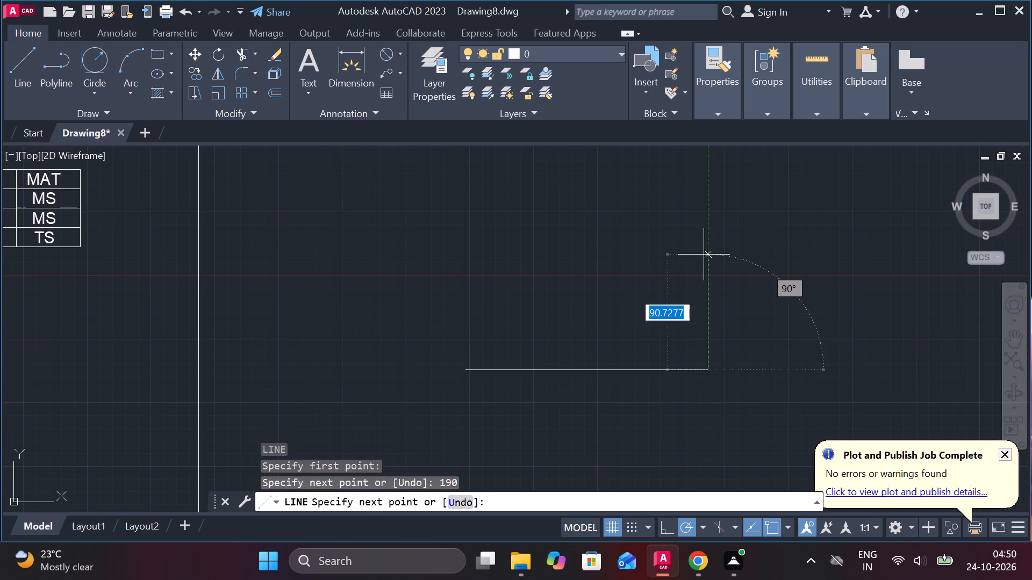
type("65")
key("Return")
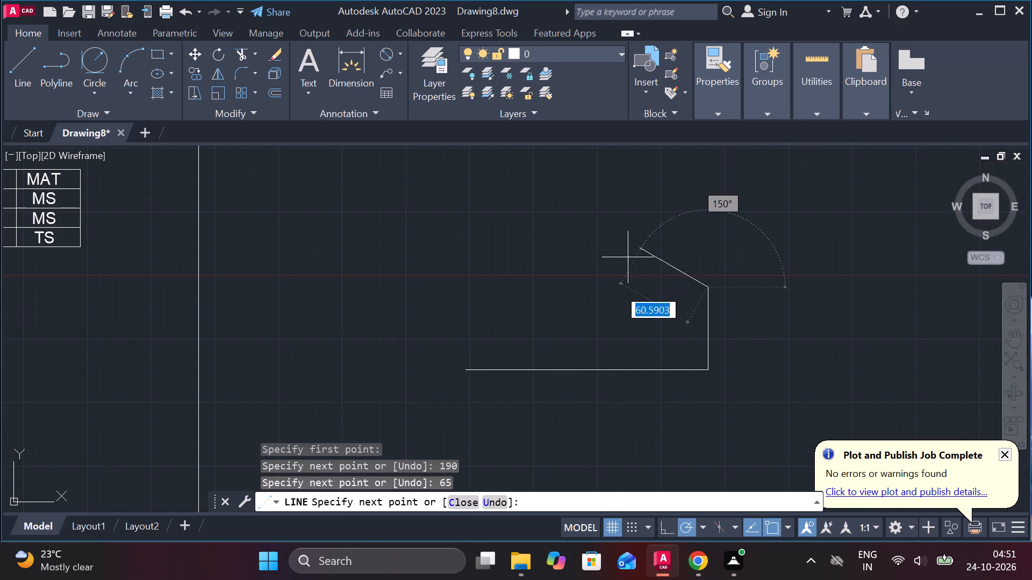
type("190")
key("Return")
left_click(469, 368)
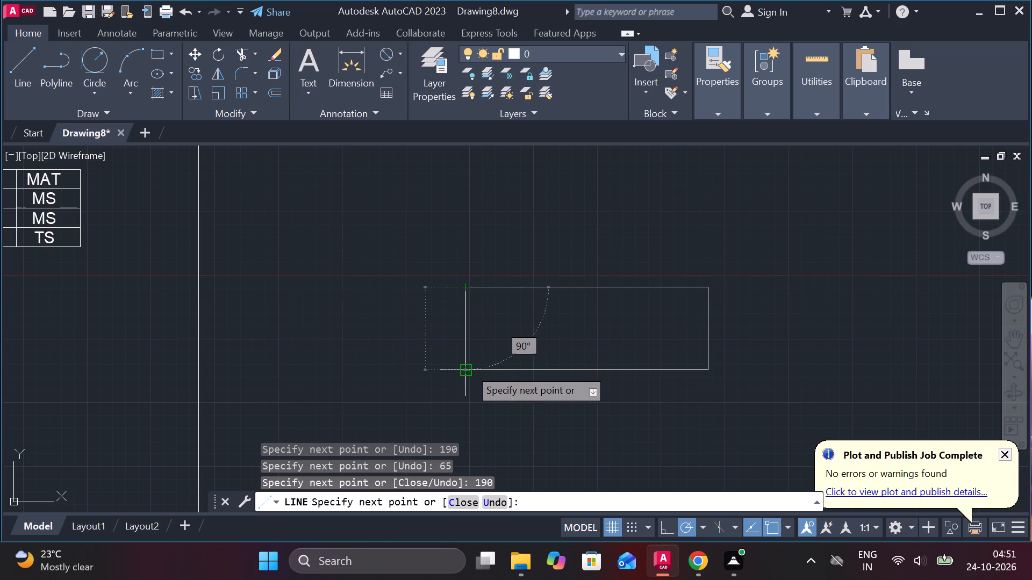
key("Escape")
Offset the title block rectangle's right edge inward three times in succession, 25 apart.
scroll(675, 332, "up", 1)
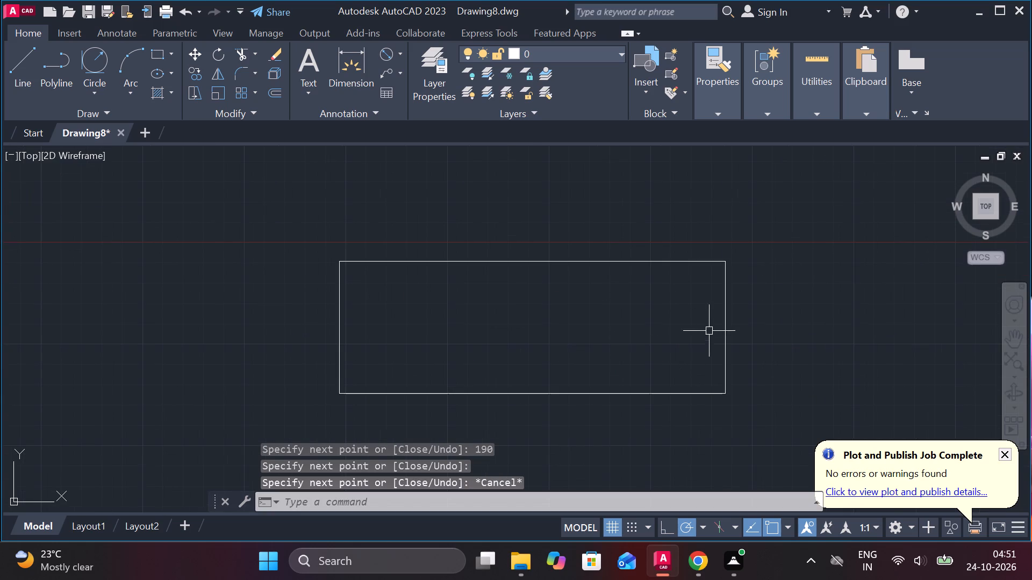
left_click(722, 316)
key("o")
key("Return")
key("Return")
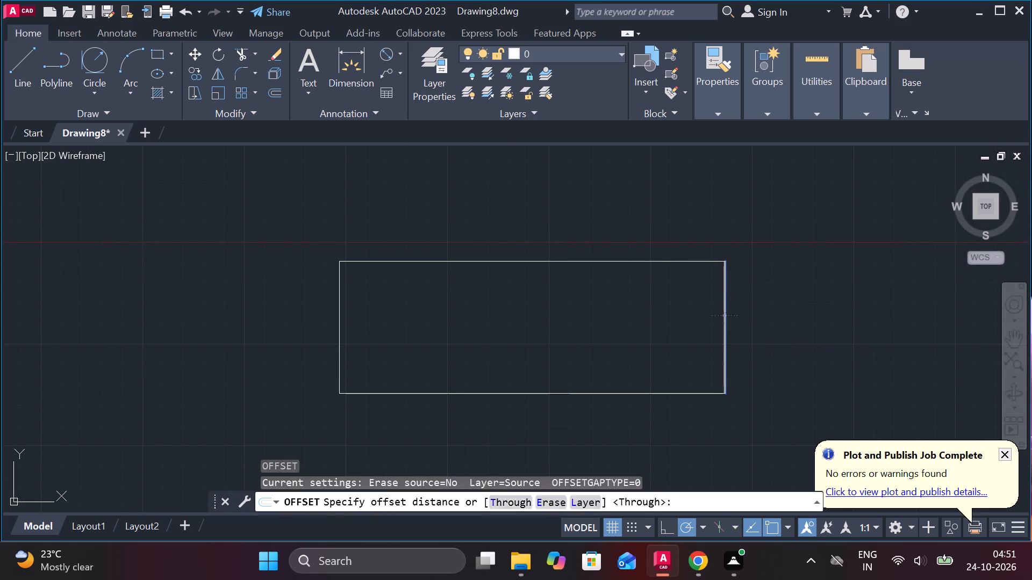
type("25")
key("space")
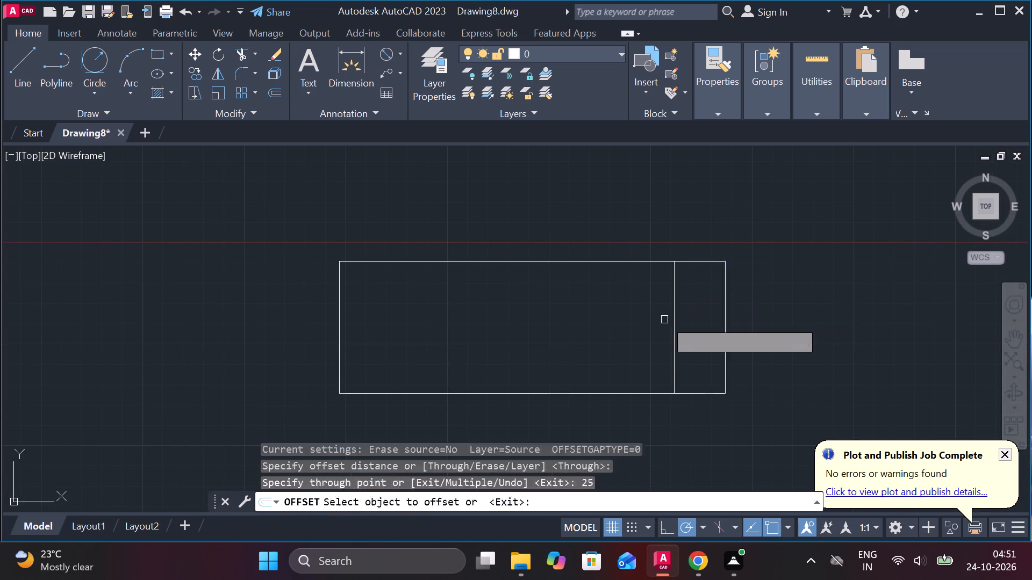
left_click(674, 303)
type("25")
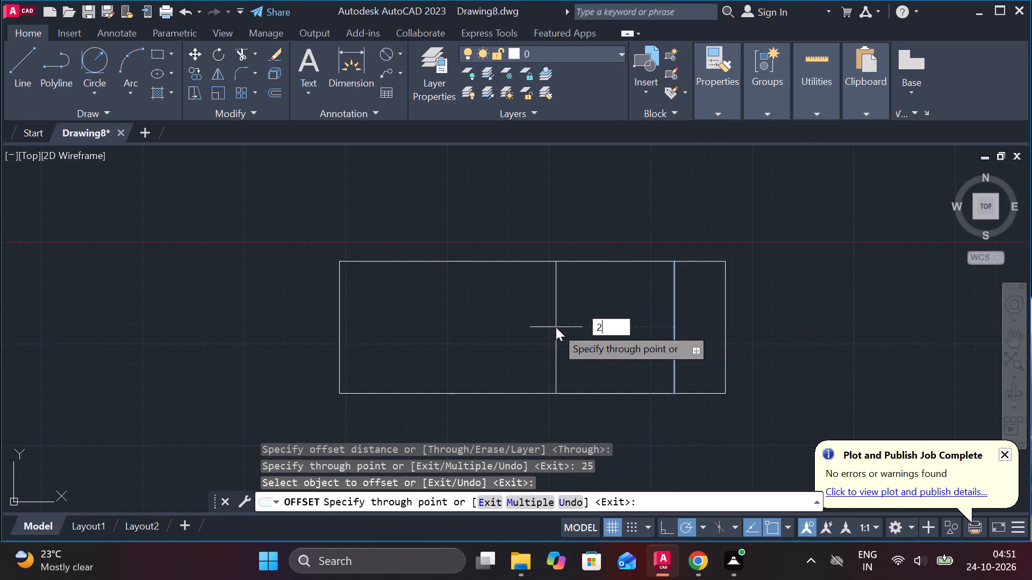
key("space")
left_click(621, 295)
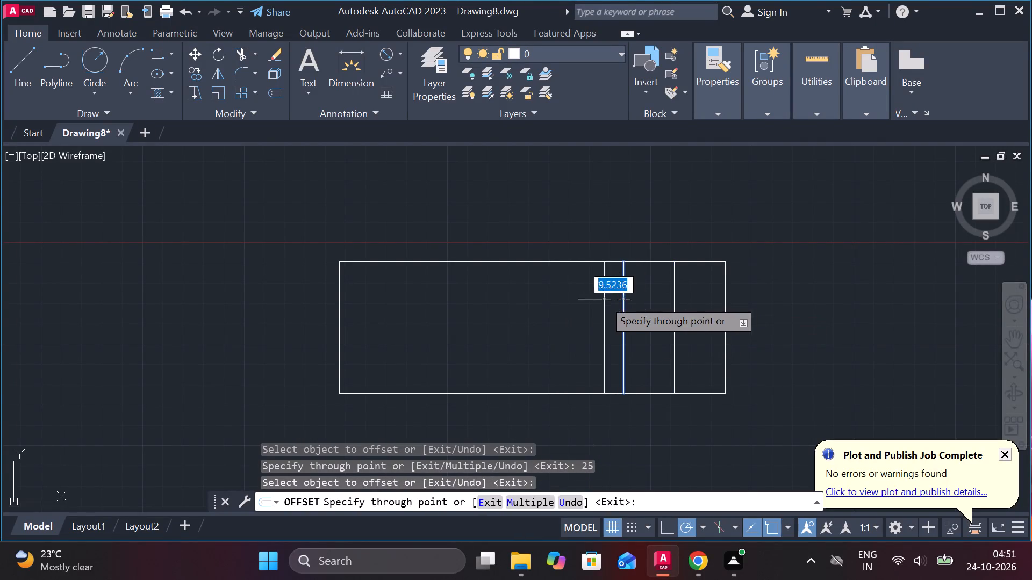
type("25")
key("space")
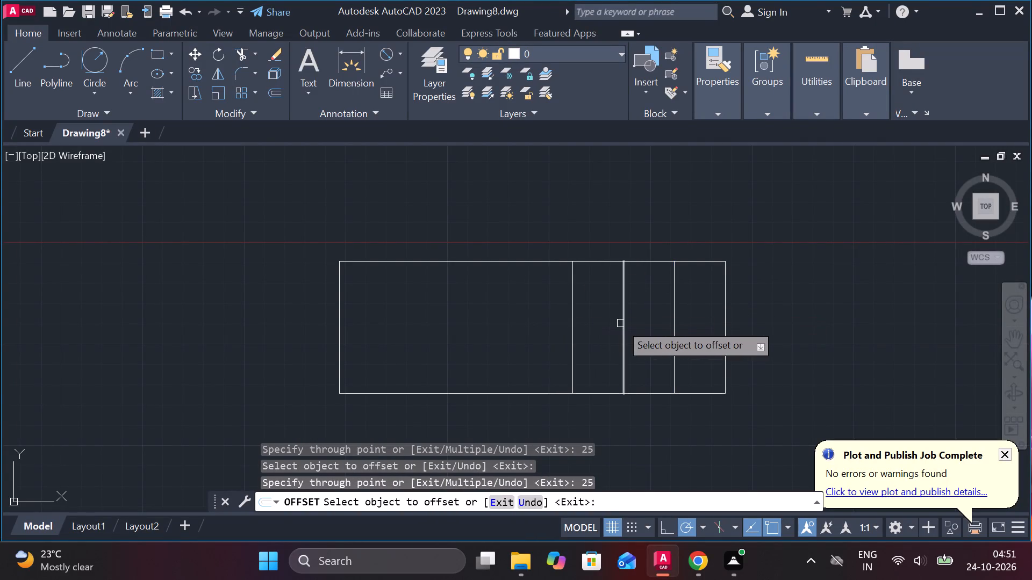
Offset the title block rectangle's bottom edge 20 upward.
left_click(507, 396)
type("20")
key("Return")
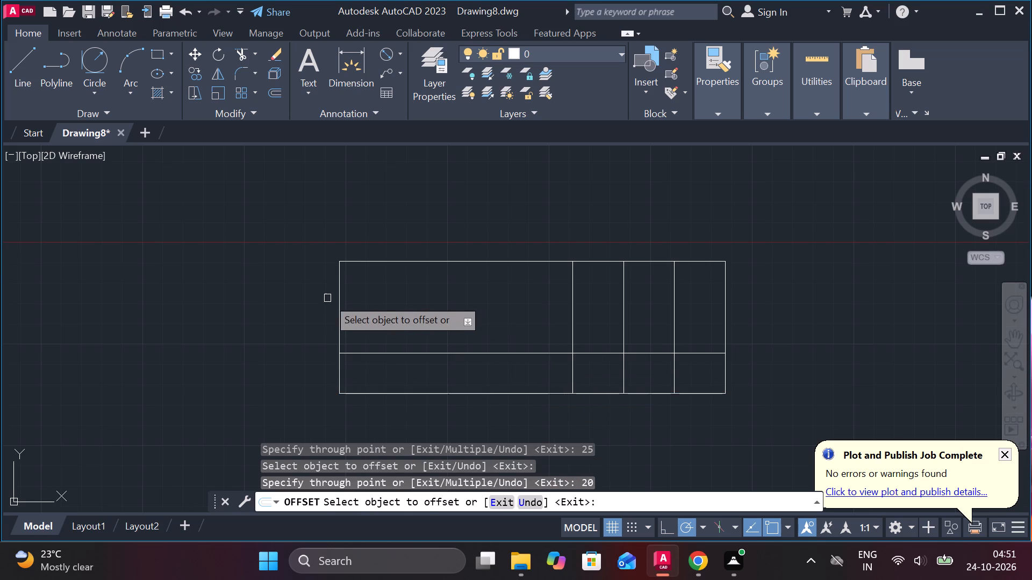
Offset the title block rectangle's left edge 25 inward and end the Offset command.
left_click(336, 295)
key("2")
key("5")
key("Return")
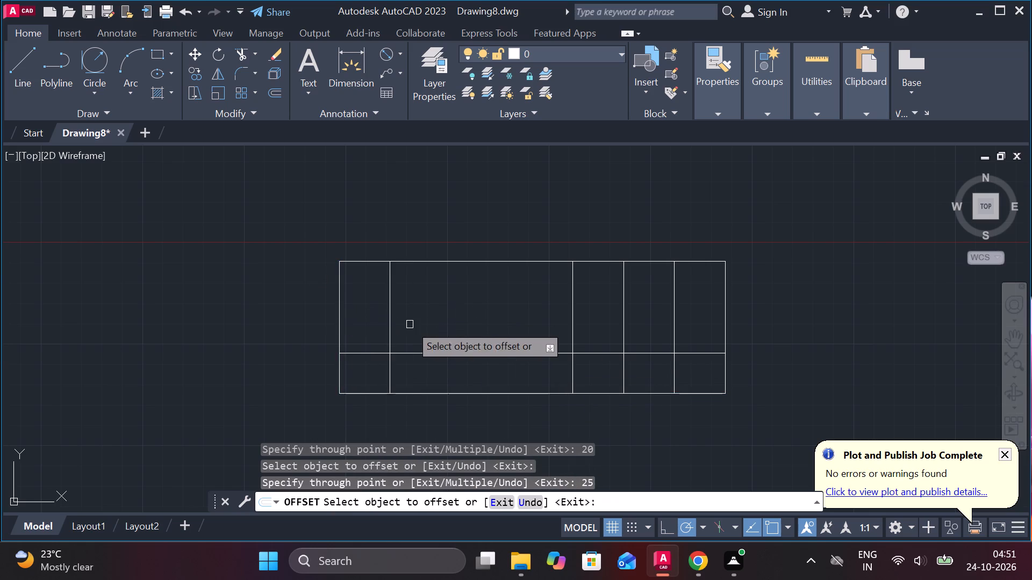
scroll(519, 317, "up", 1)
key("Escape")
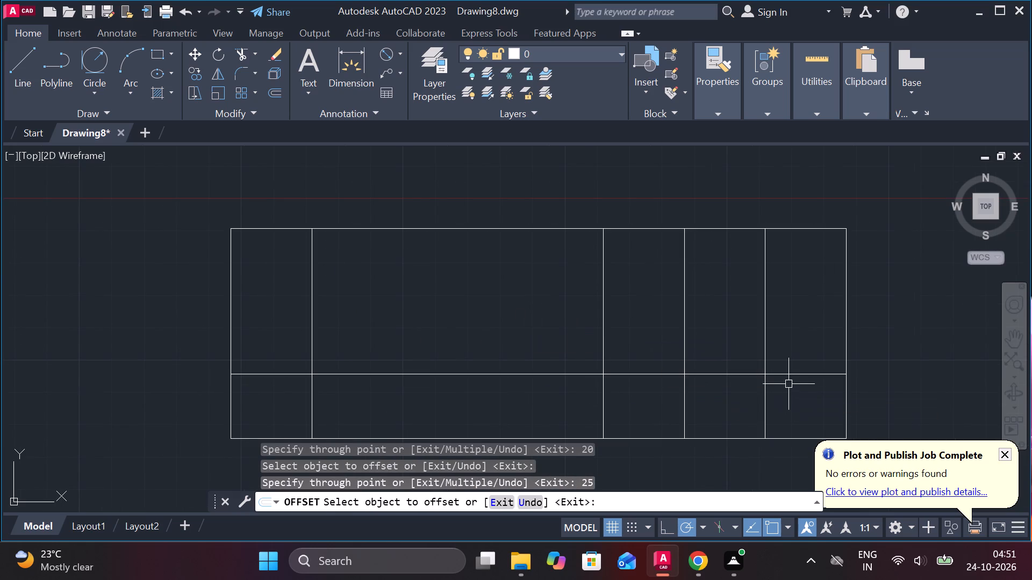
Add left-aligned multiline text NAME at height 6 near the top of the title block's second column from the right.
middle_click_drag(784, 372, 694, 434)
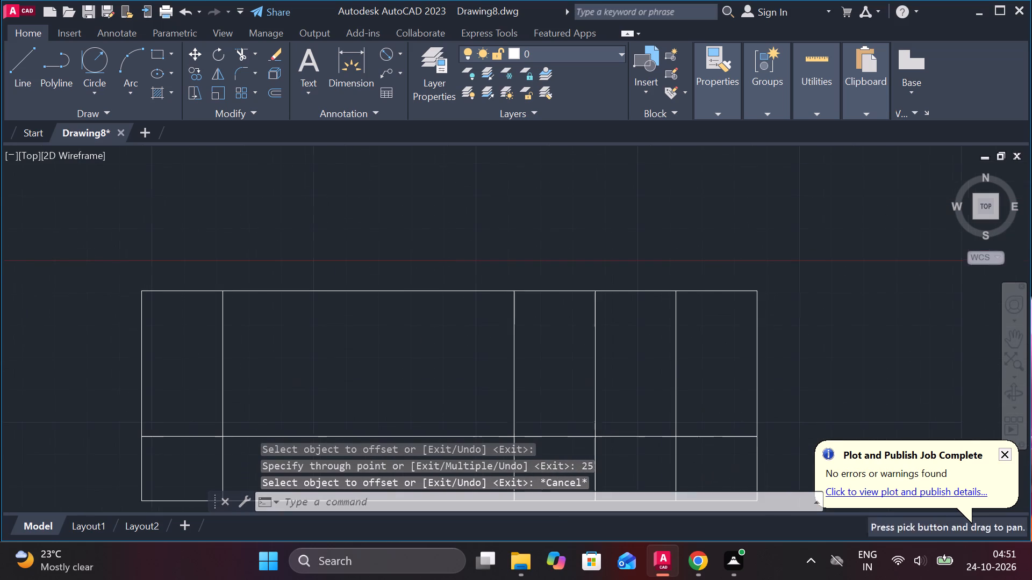
type("MT")
key("Return")
scroll(644, 327, "up", 2)
left_click_drag(547, 258, 565, 266)
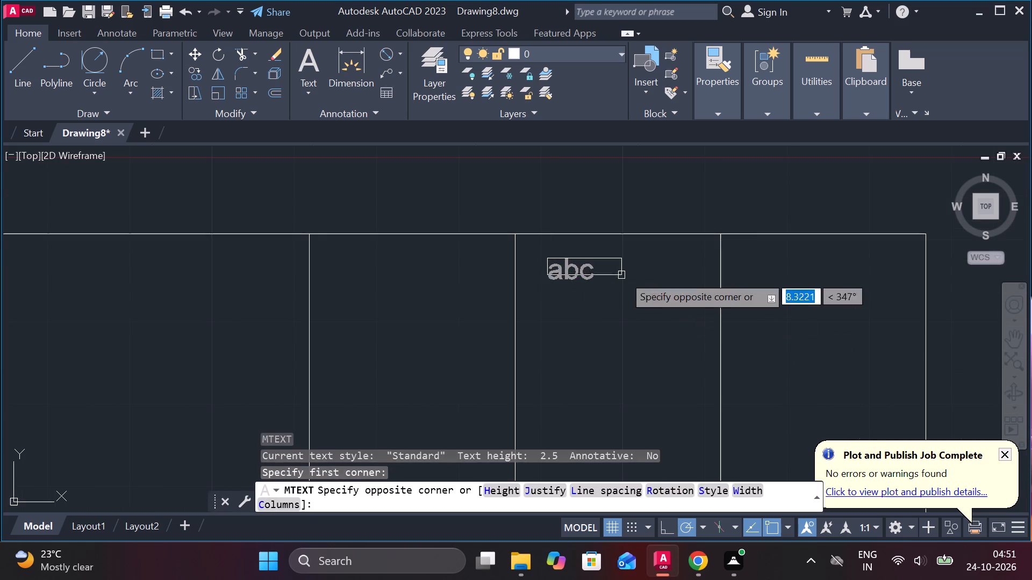
left_click(684, 296)
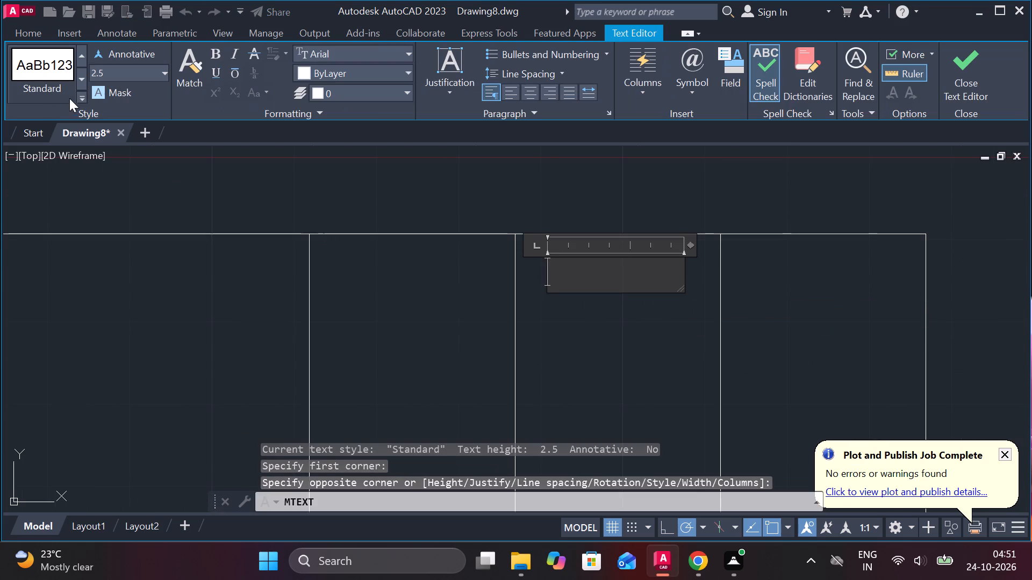
left_click(105, 78)
key("6")
key("Return")
key("n")
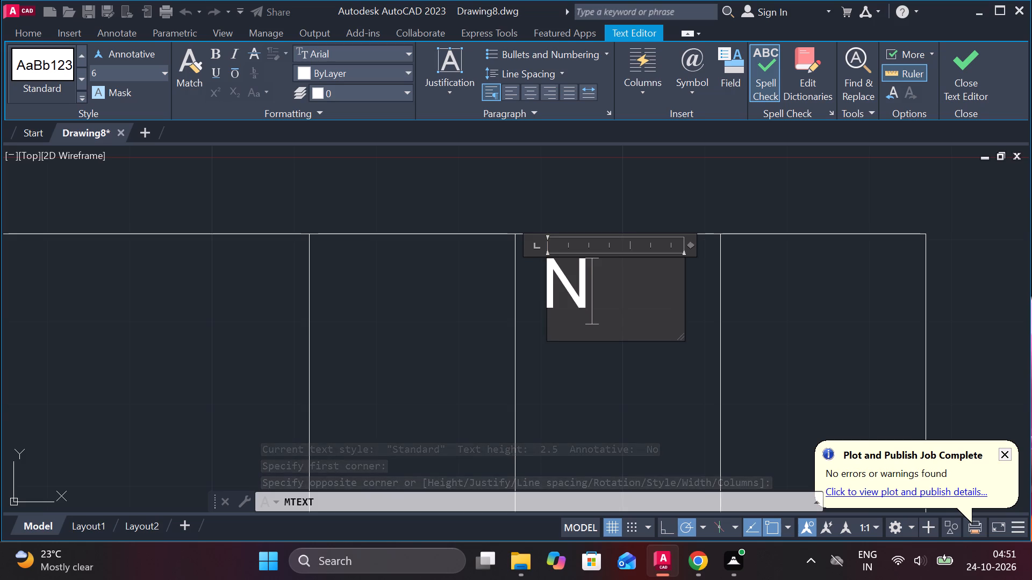
type("AME")
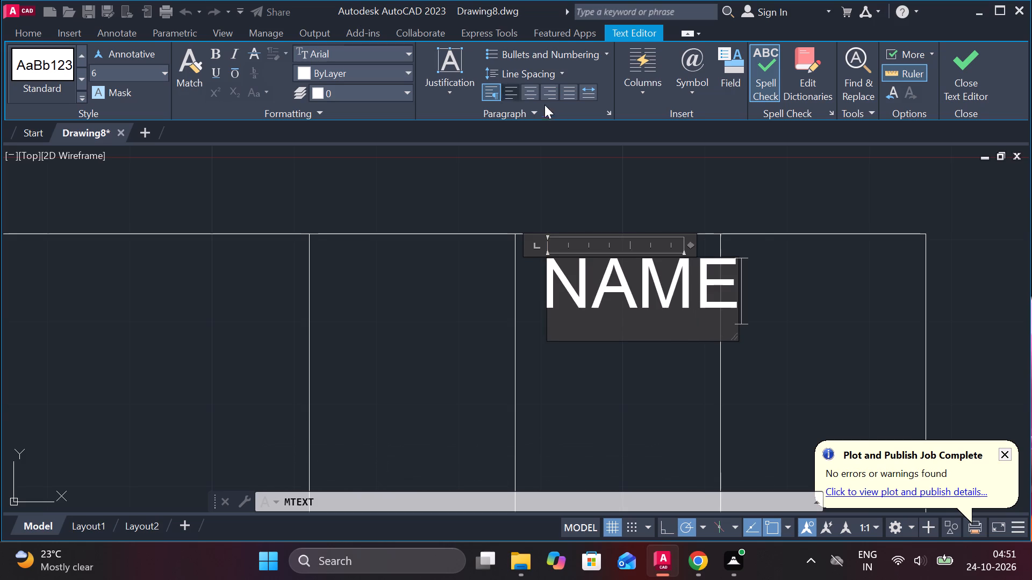
left_click(518, 91)
left_click(970, 79)
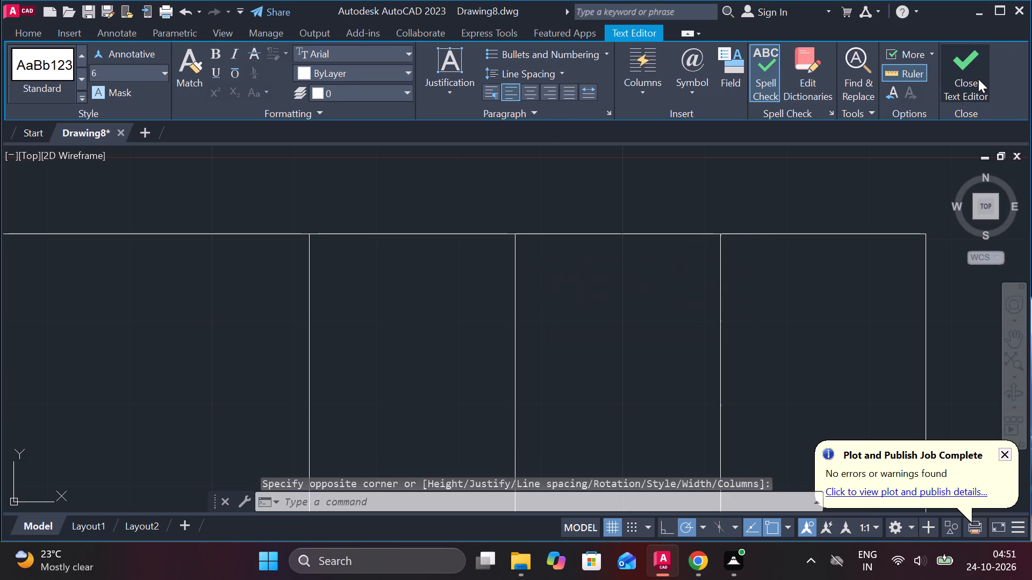
Move the NAME text slightly left so it sits between its column's vertical lines, and deselect it.
left_click(666, 306)
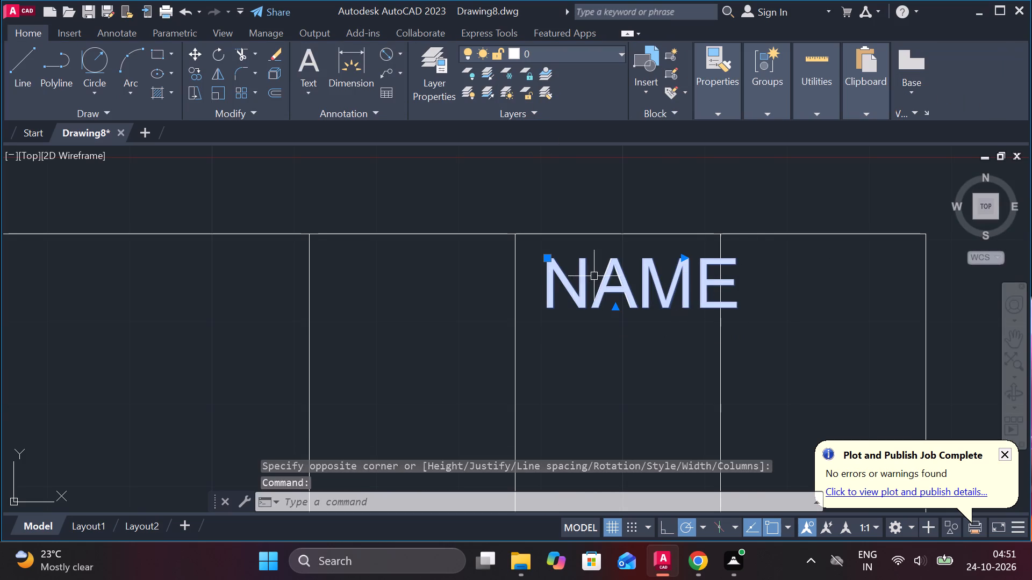
left_click(546, 262)
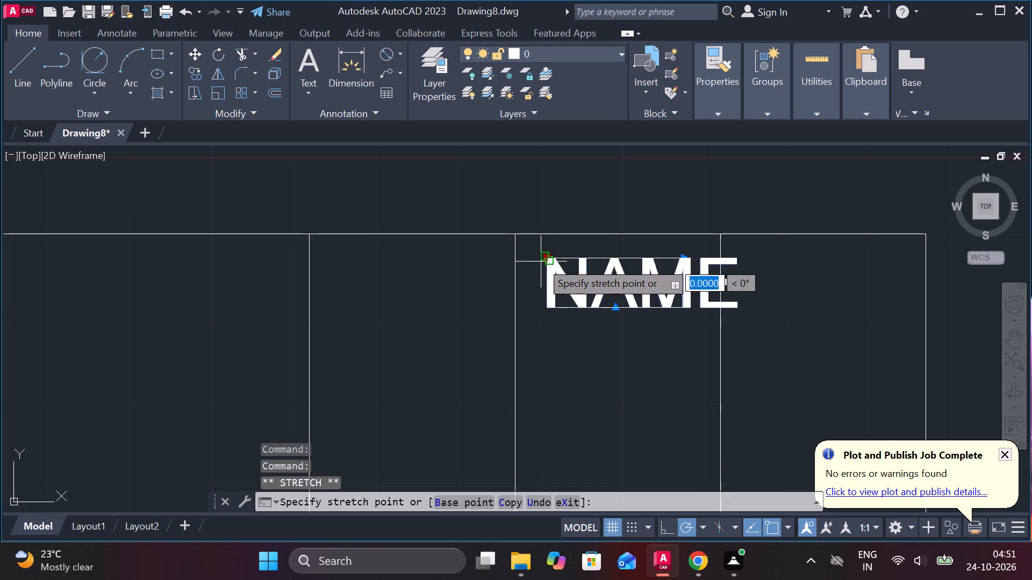
left_click(531, 259)
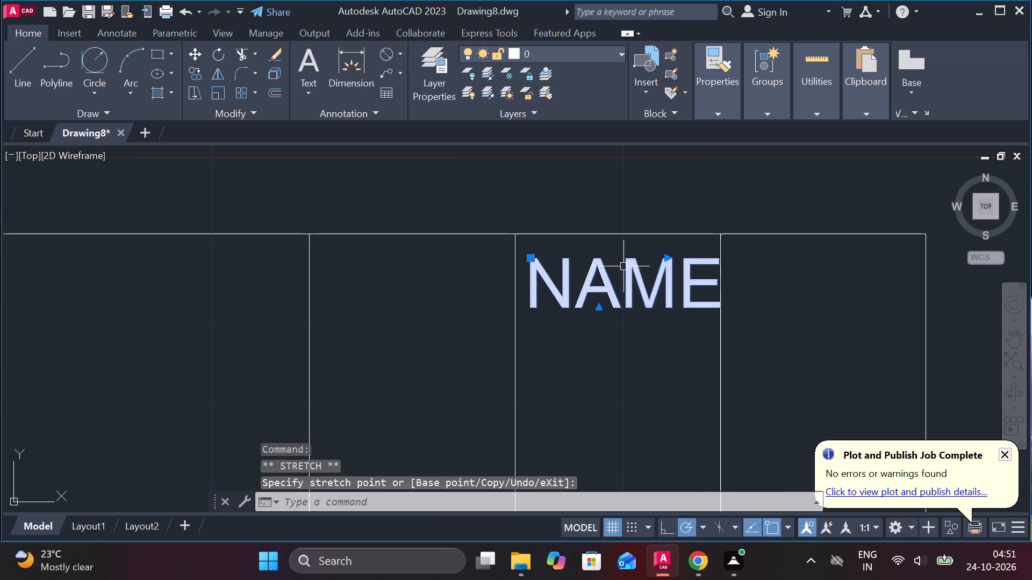
scroll(624, 266, "up", 3)
scroll(640, 280, "down", 8)
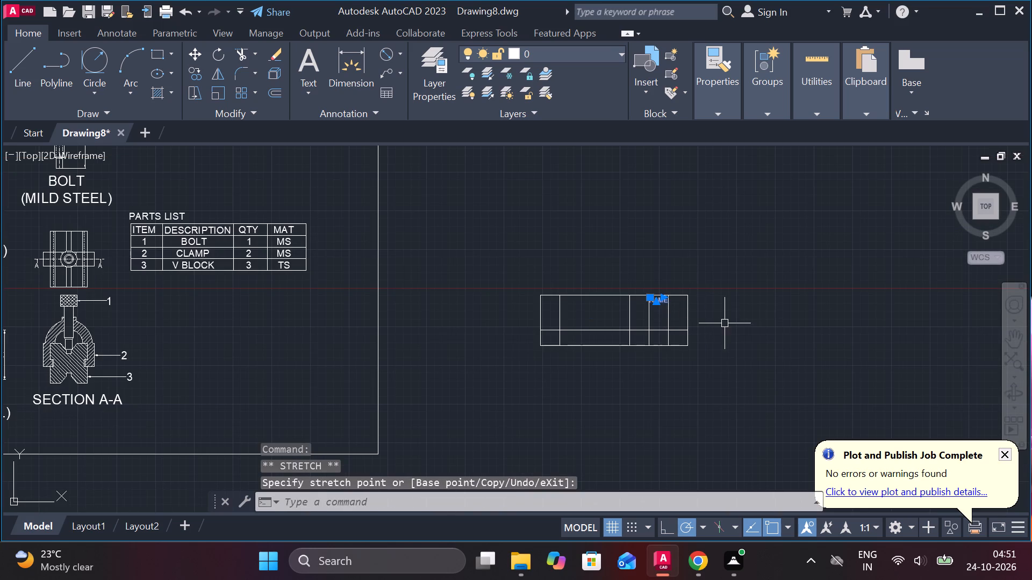
scroll(639, 320, "up", 5)
middle_click_drag(584, 420, 520, 494)
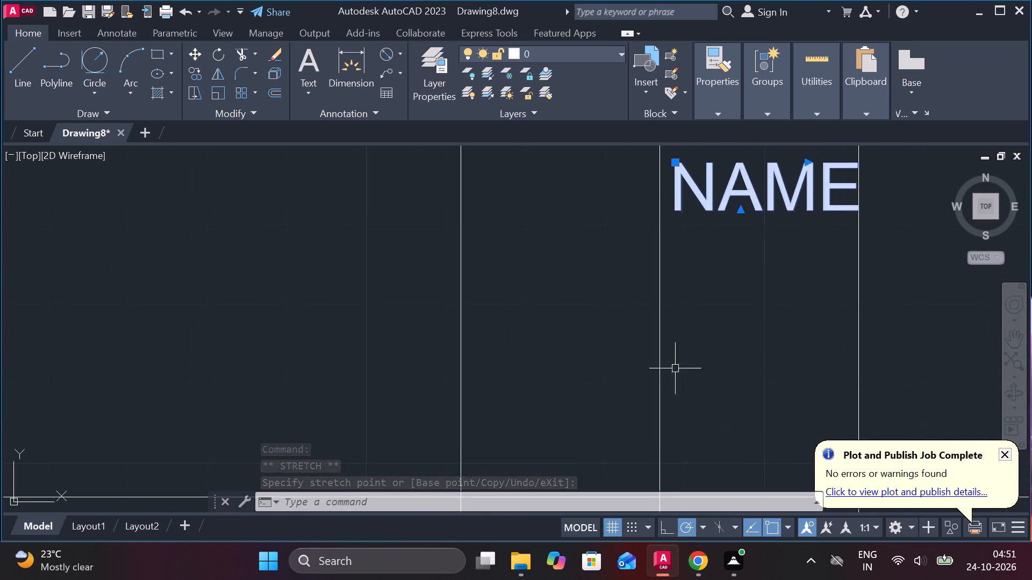
middle_click_drag(629, 424, 585, 490)
left_click(738, 246)
key("Escape")
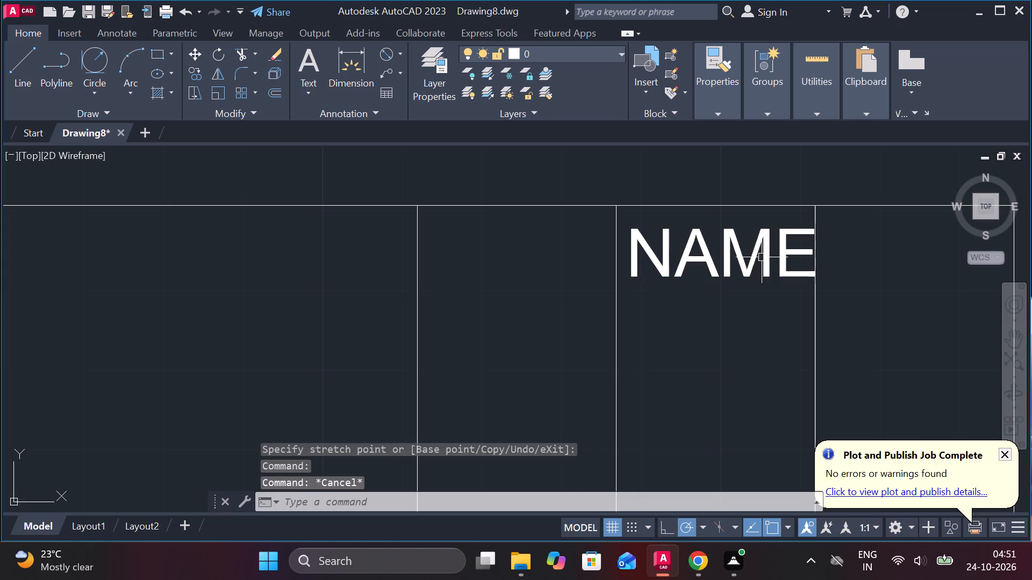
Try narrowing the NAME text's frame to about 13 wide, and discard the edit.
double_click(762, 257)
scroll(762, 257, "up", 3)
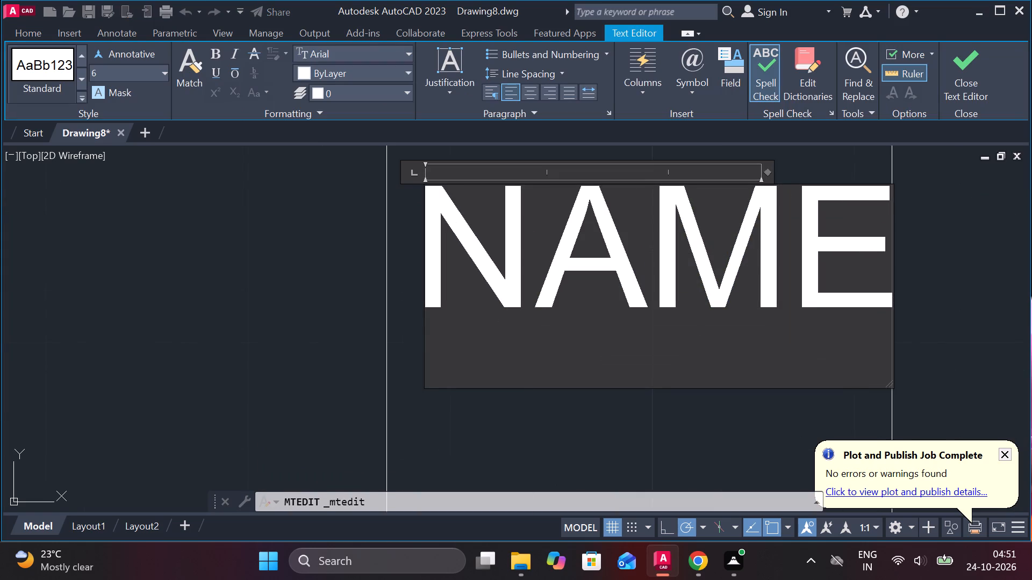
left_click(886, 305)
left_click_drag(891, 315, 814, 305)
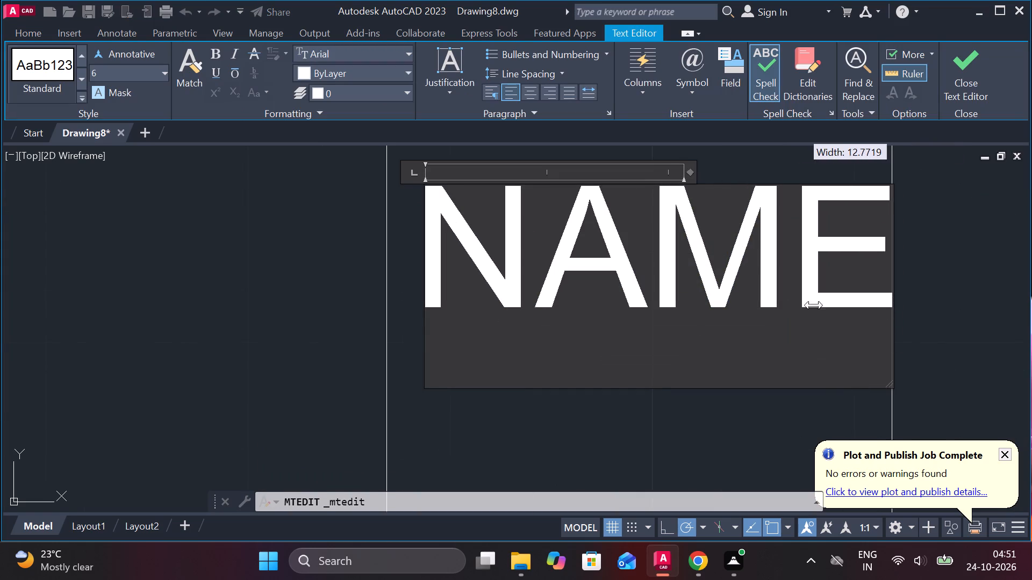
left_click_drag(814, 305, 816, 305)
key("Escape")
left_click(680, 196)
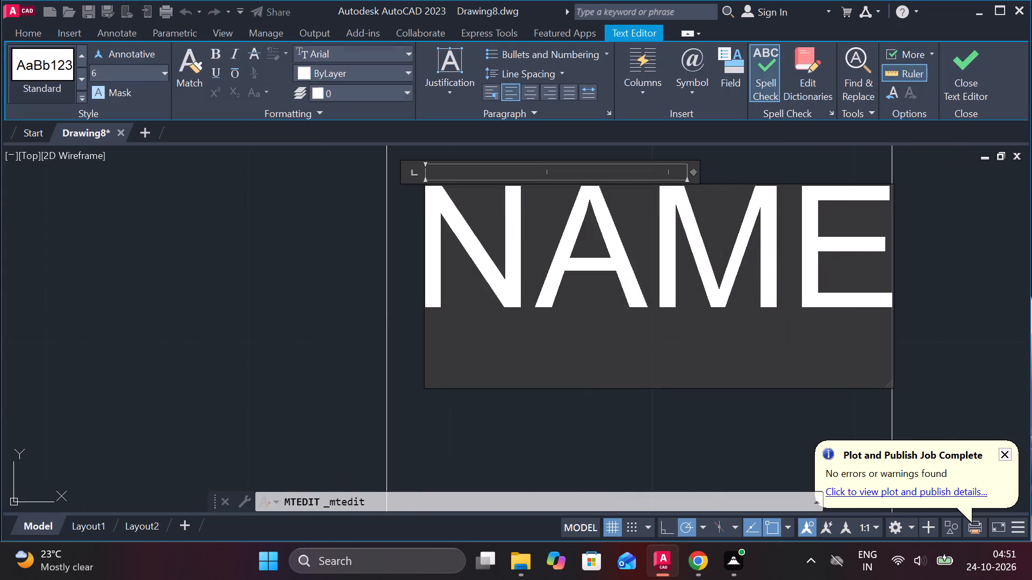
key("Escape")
Reopen the NAME text for editing and set the height of the whole word to 4.
left_click(623, 275)
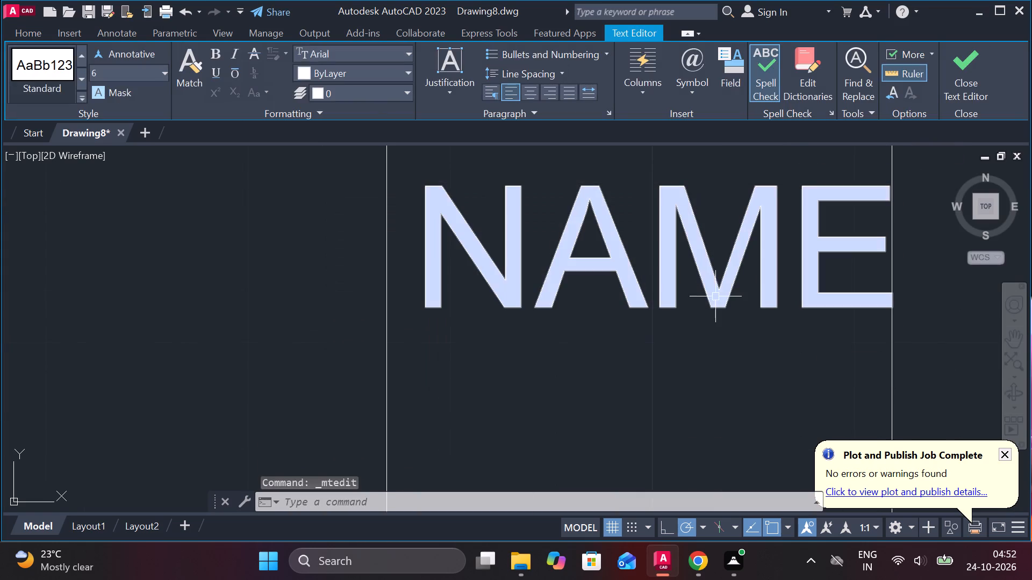
double_click(763, 280)
left_click_drag(869, 317, 420, 241)
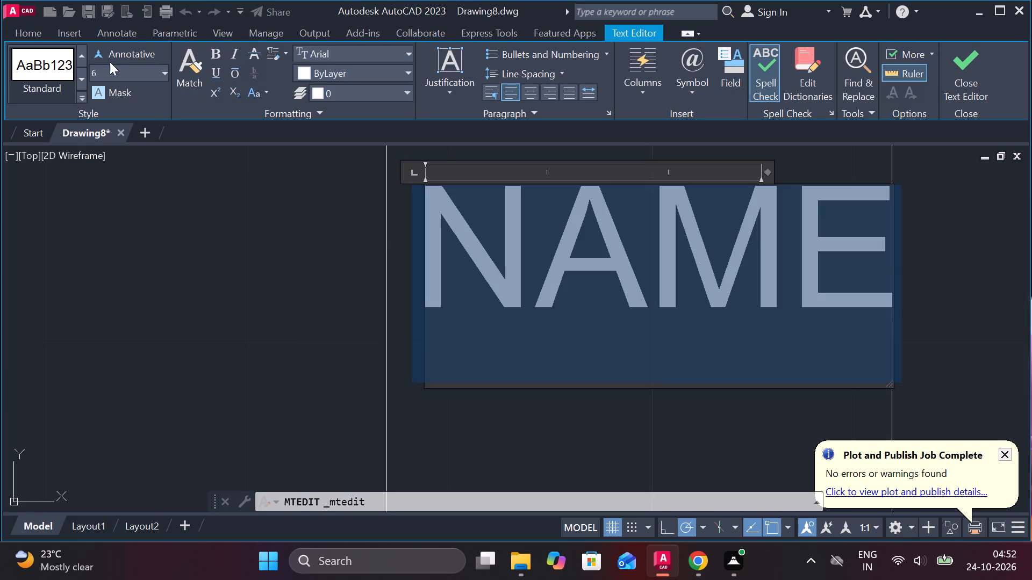
left_click(120, 67)
key("4")
key("Return")
Centre-align the NAME text and finish editing it.
left_click(524, 89)
left_click(954, 74)
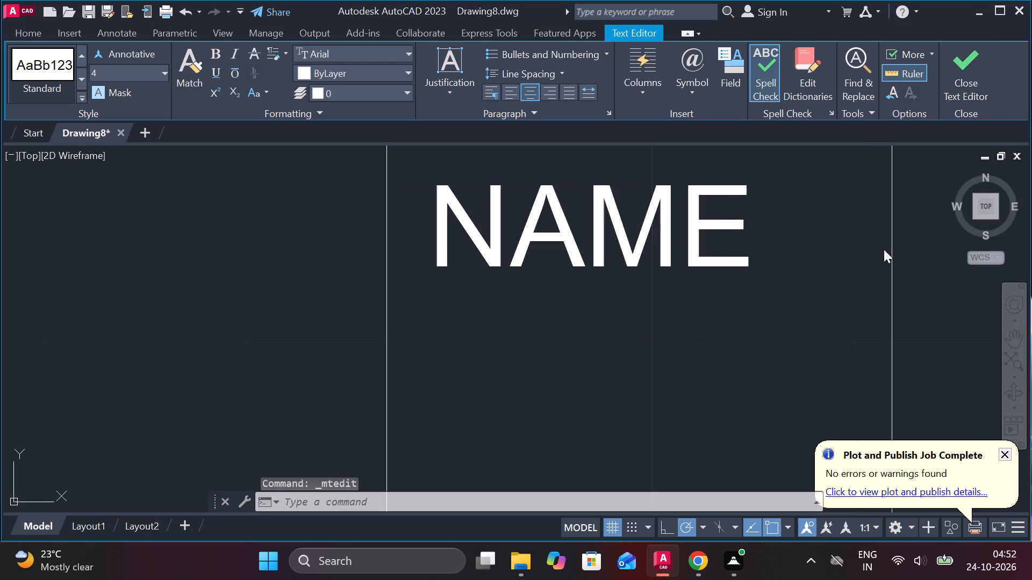
Move the NAME text about 2.4 horizontally to the right so it sits centrally in its column, and deselect it.
scroll(856, 252, "down", 1)
left_click(649, 243)
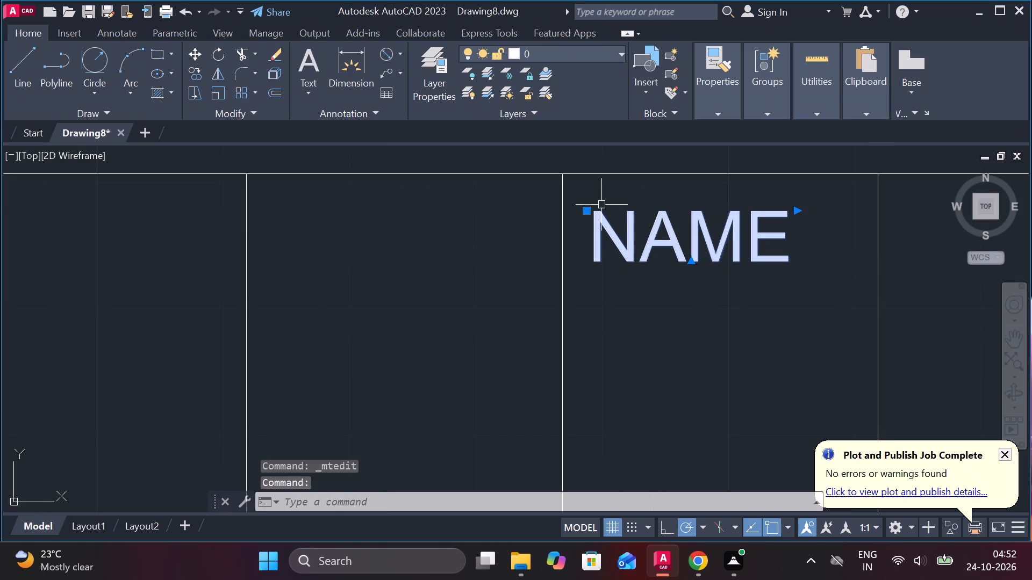
left_click(584, 209)
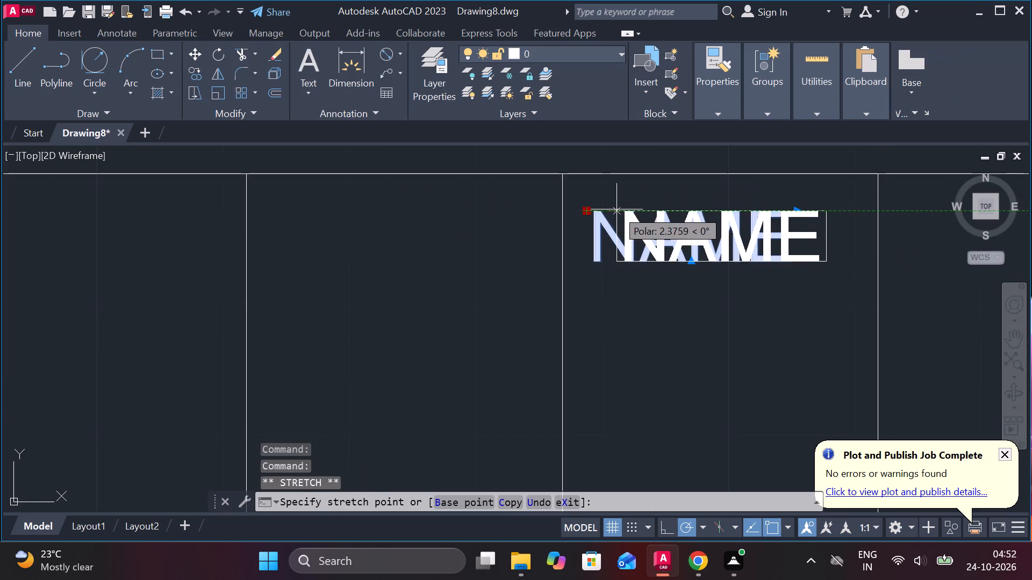
double_click(617, 209)
scroll(714, 253, "down", 2)
middle_click_drag(716, 282, 623, 315)
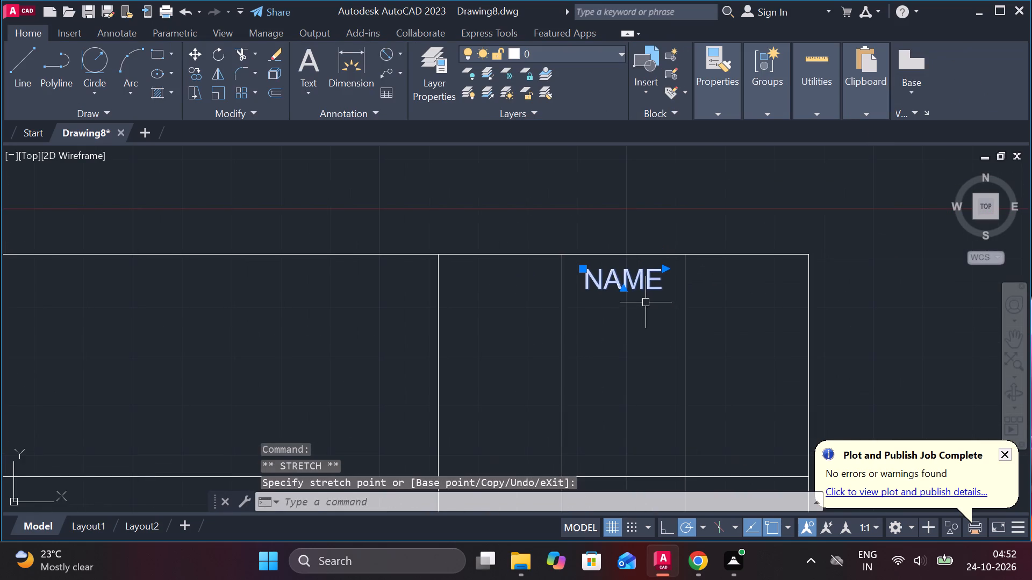
scroll(647, 302, "down", 1)
scroll(661, 299, "up", 2)
key("Escape")
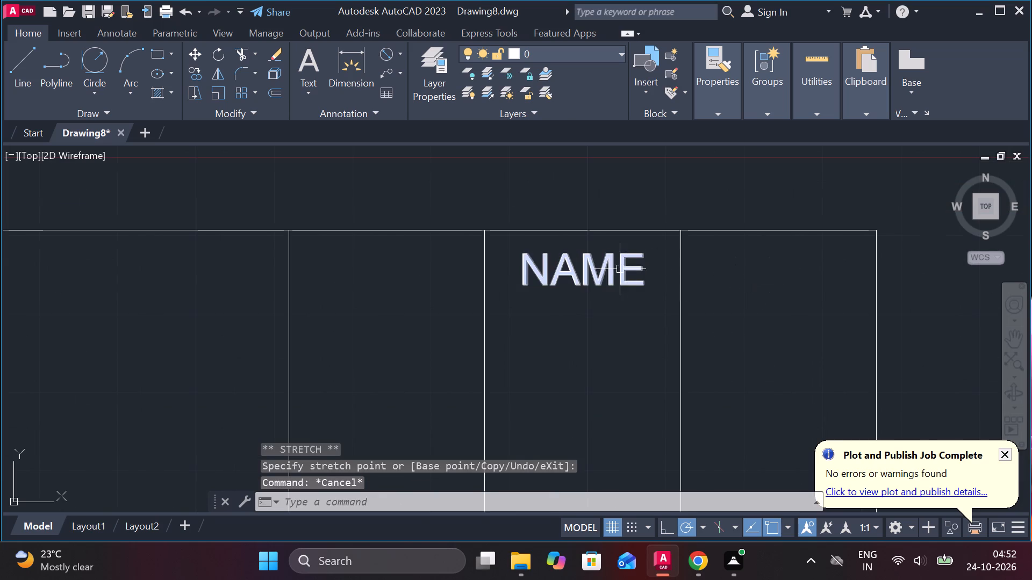
Copy the NAME text about 24 horizontally into the title block's last column.
left_click(618, 269)
type("CO")
key("Return")
left_click(596, 321)
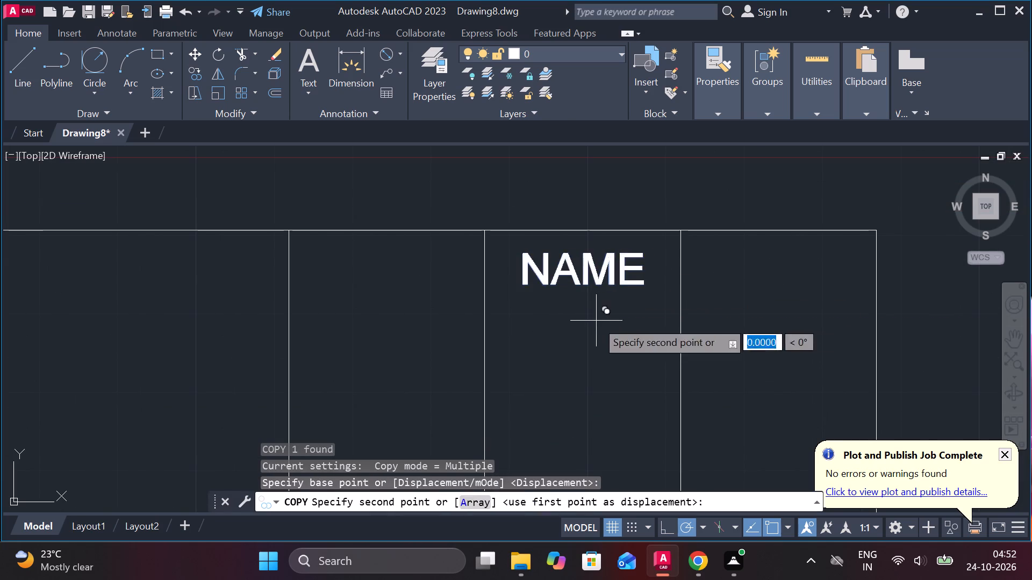
left_click(781, 311)
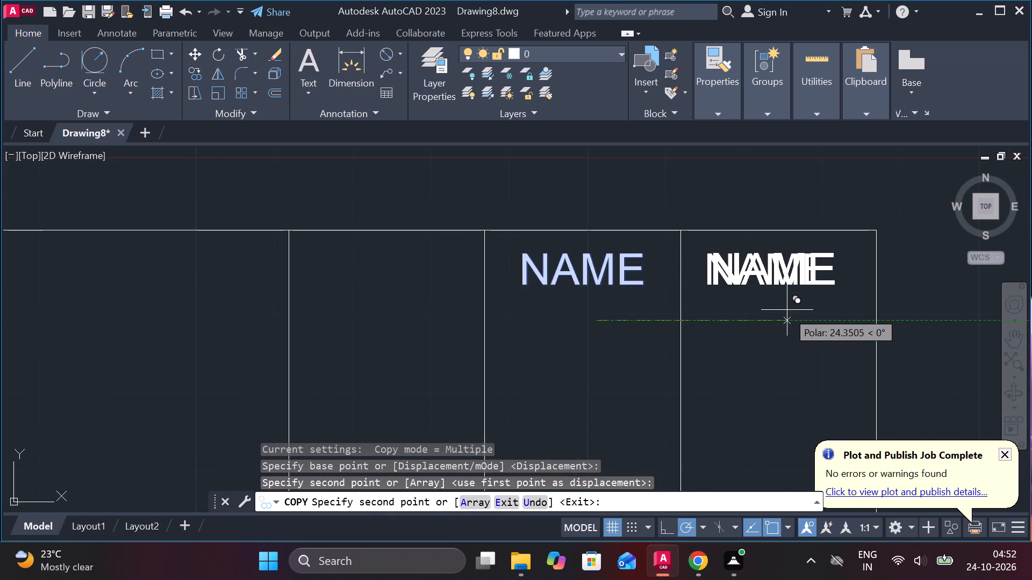
key("Escape")
Replace the copied text in the last column with DATE.
double_click(776, 270)
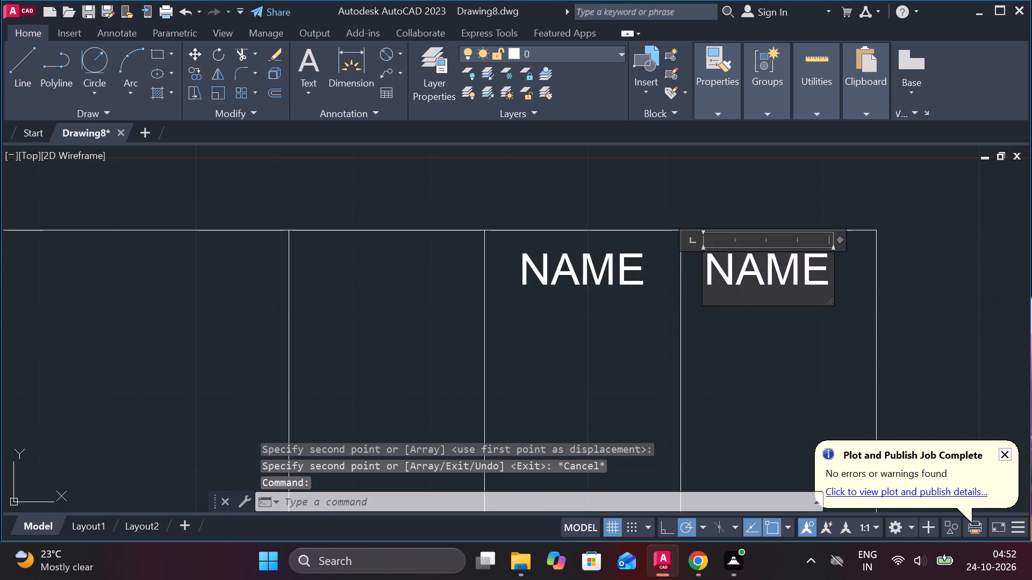
key("Right")
key("Right")
key("BackSpace")
key("BackSpace")
key("BackSpace")
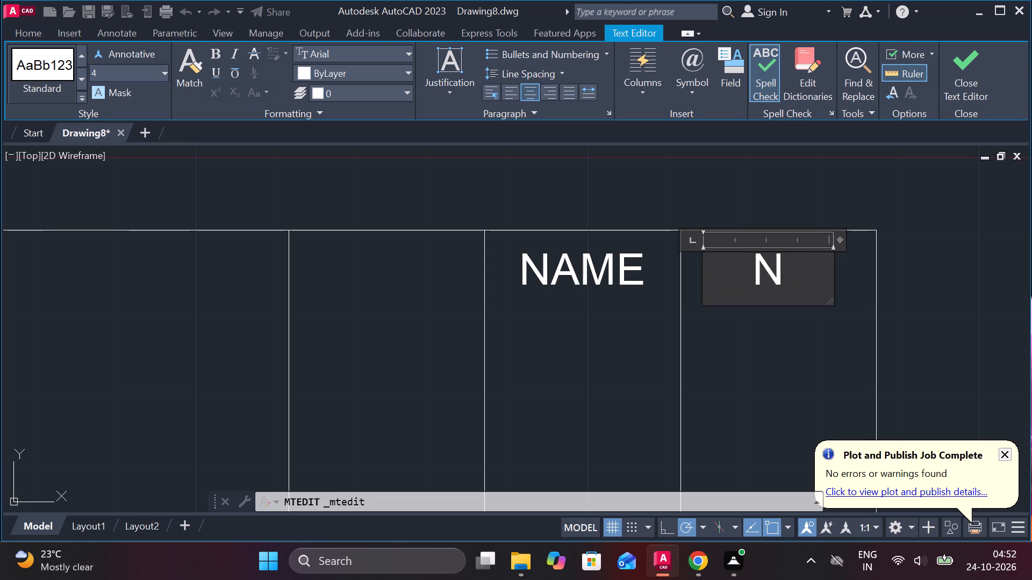
key("BackSpace")
type("DATE")
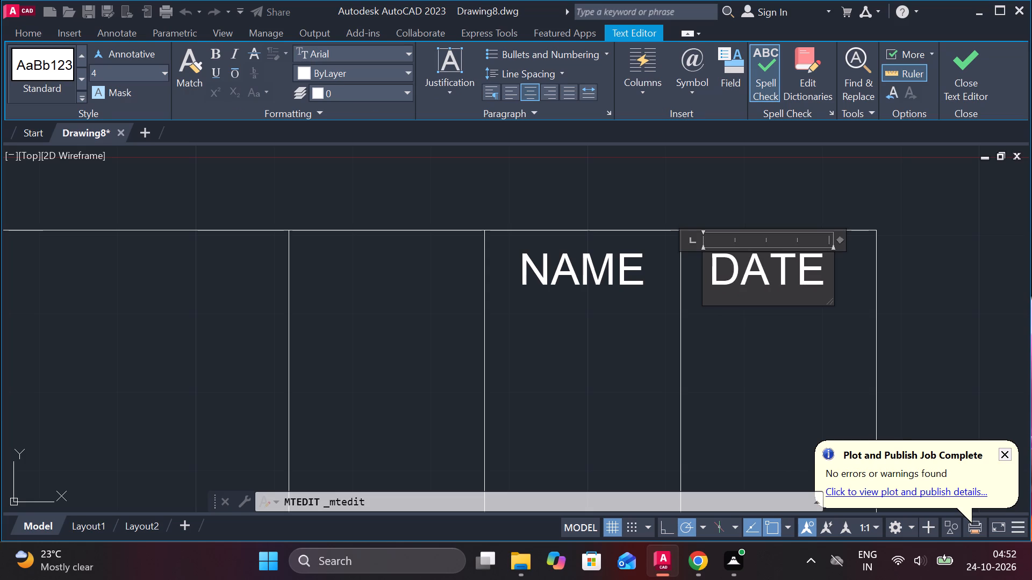
left_click(961, 79)
scroll(818, 284, "down", 1)
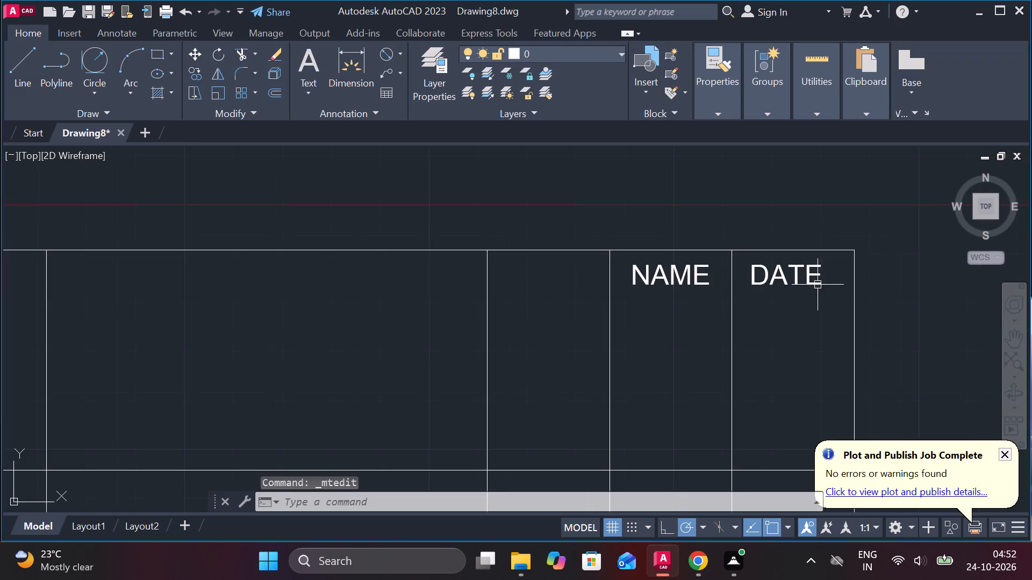
Draw a line along the long horizontal divider, from the title block's right edge across the last three columns.
middle_click_drag(689, 362, 605, 248)
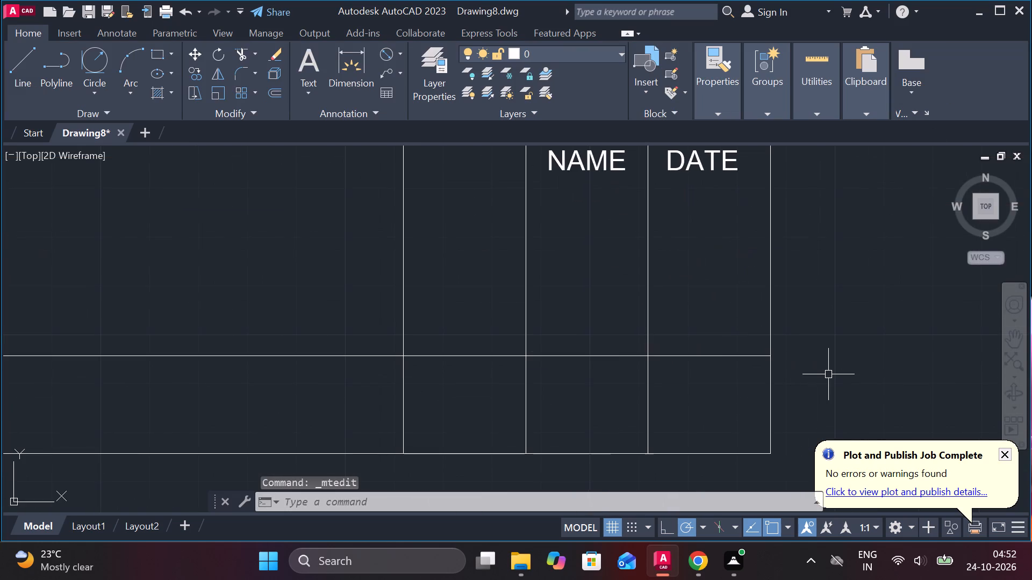
key("l")
key("Return")
left_click(780, 357)
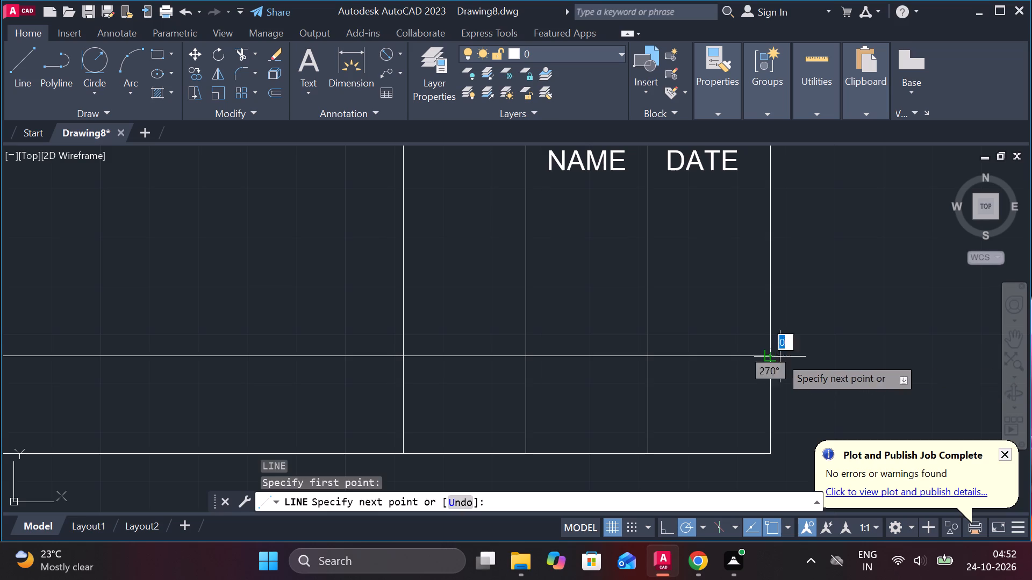
left_click(398, 358)
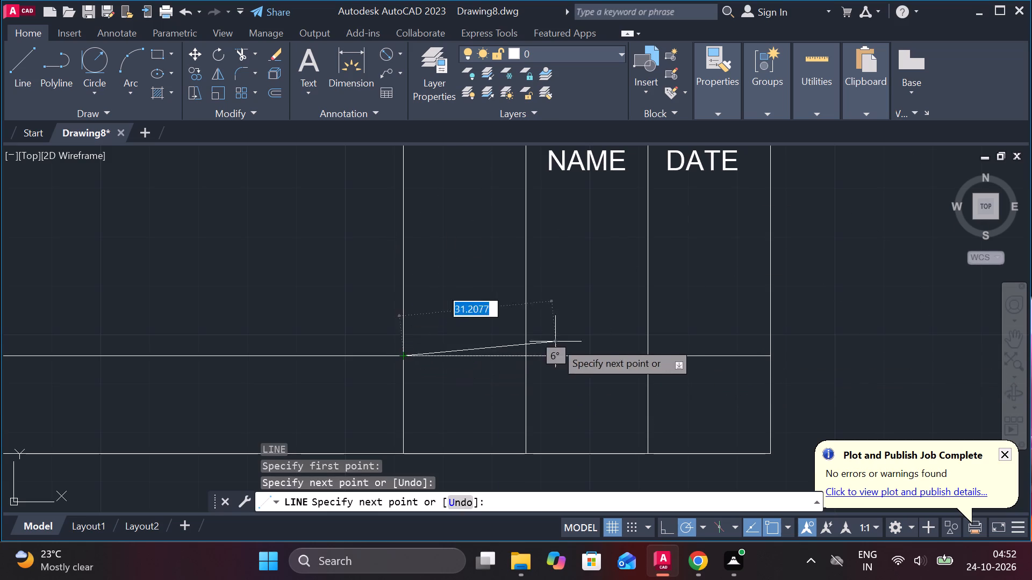
key("Escape")
Offset the new three-column line 7 upward to form a row above the horizontal divider.
left_click(581, 352)
left_click(581, 356)
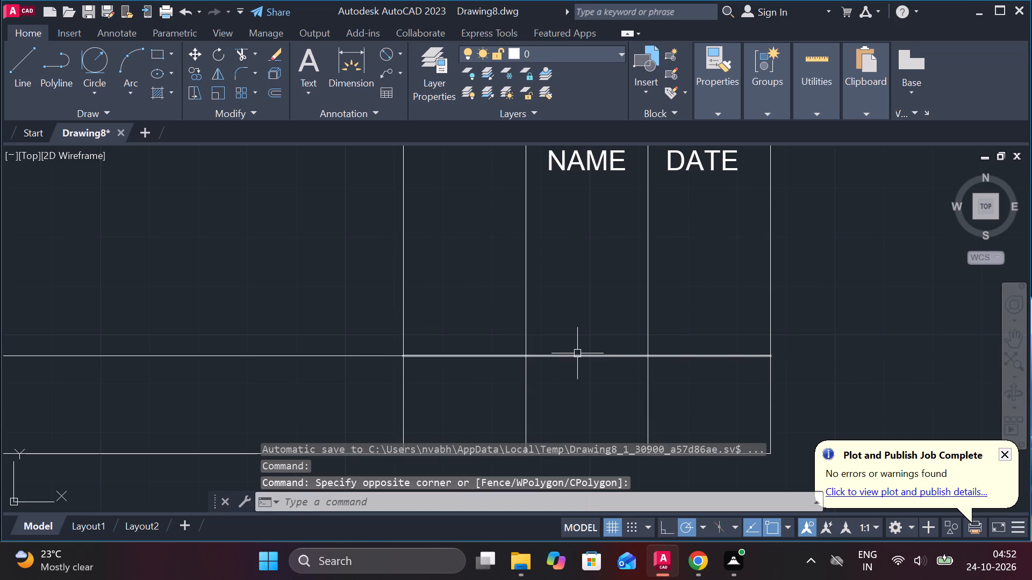
left_click(576, 357)
key("o")
key("Return")
key("Return")
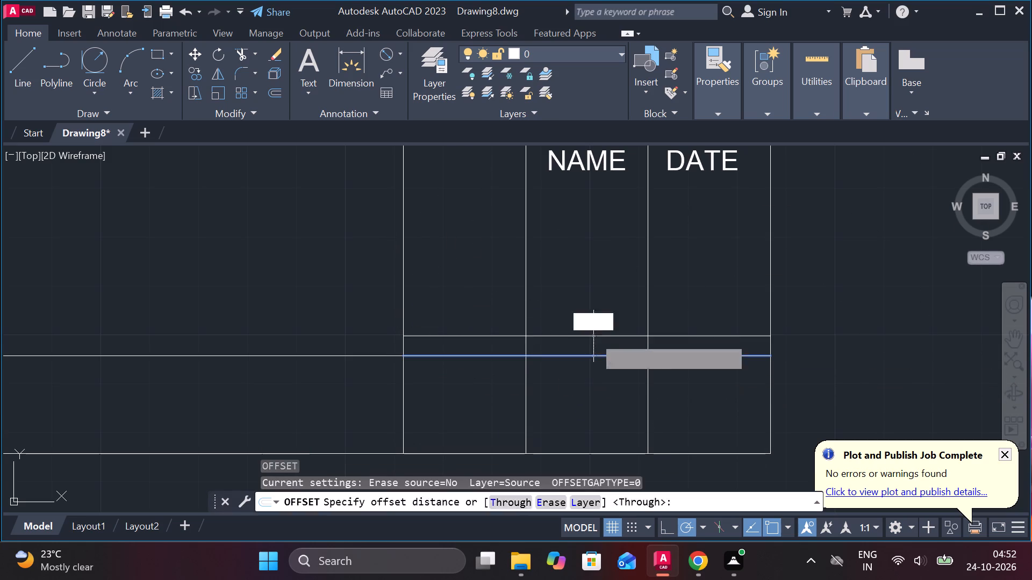
key("7")
key("Return")
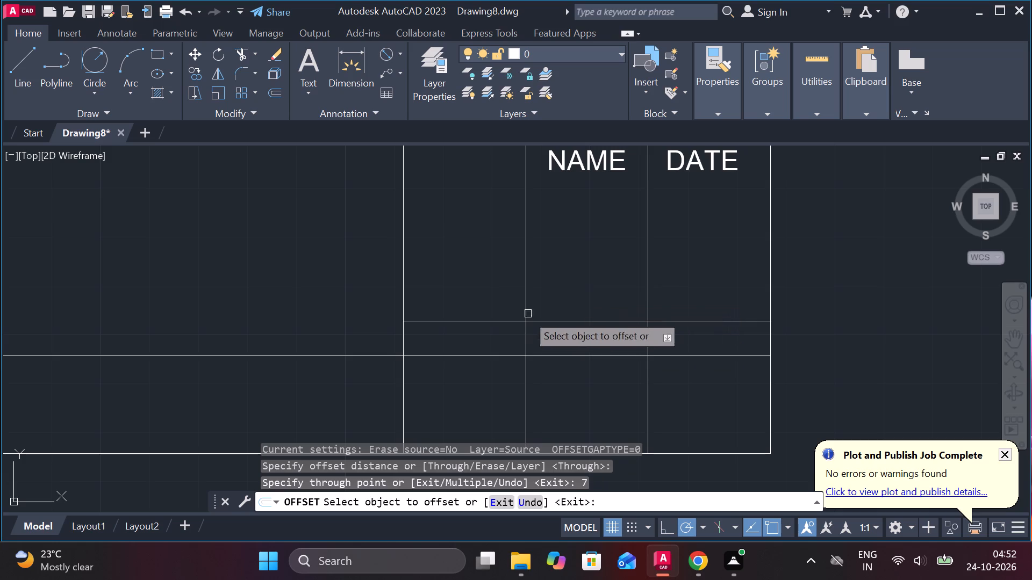
scroll(497, 328, "up", 1)
middle_click_drag(510, 354, 556, 349)
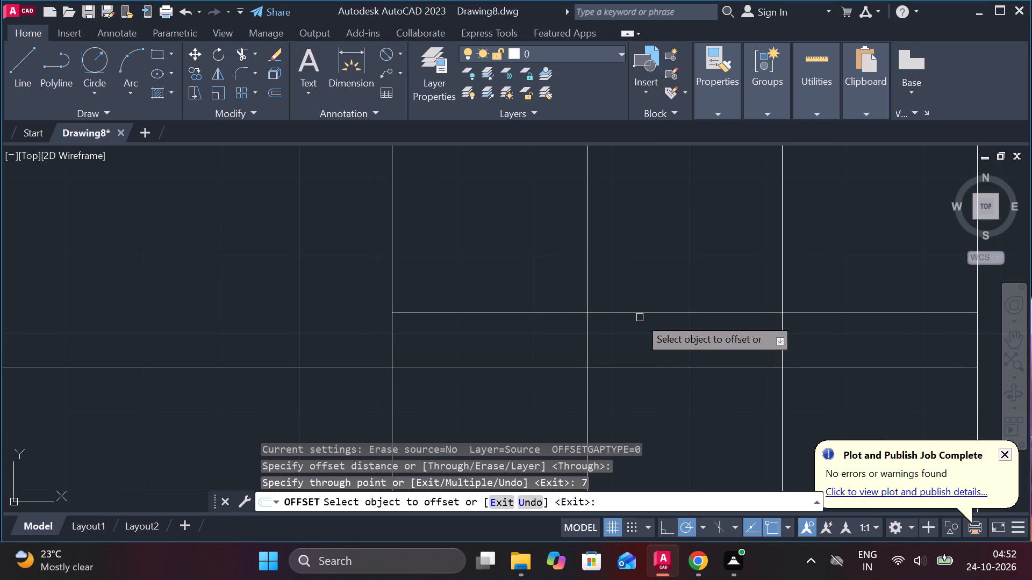
scroll(637, 315, "down", 1)
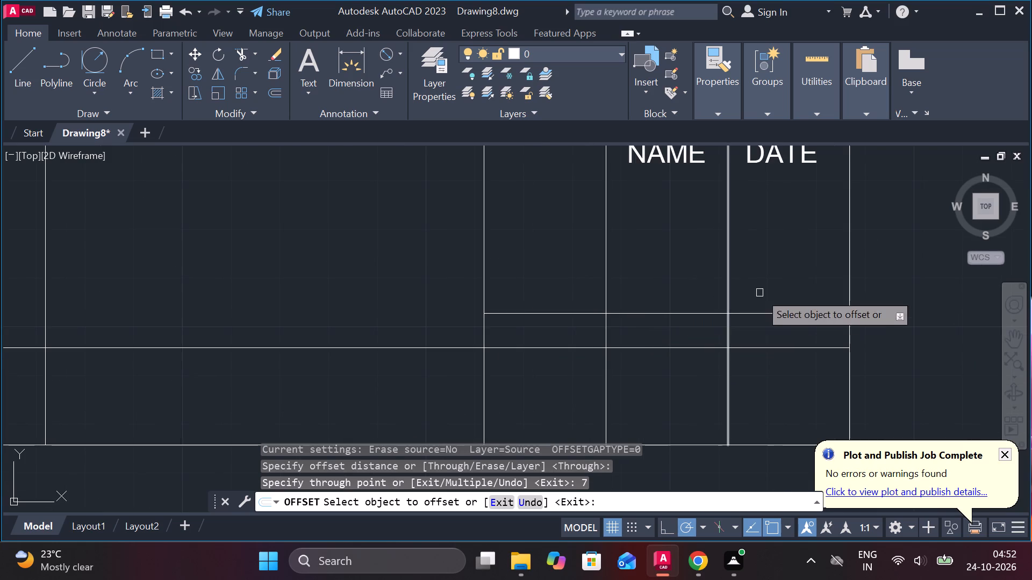
key("Escape")
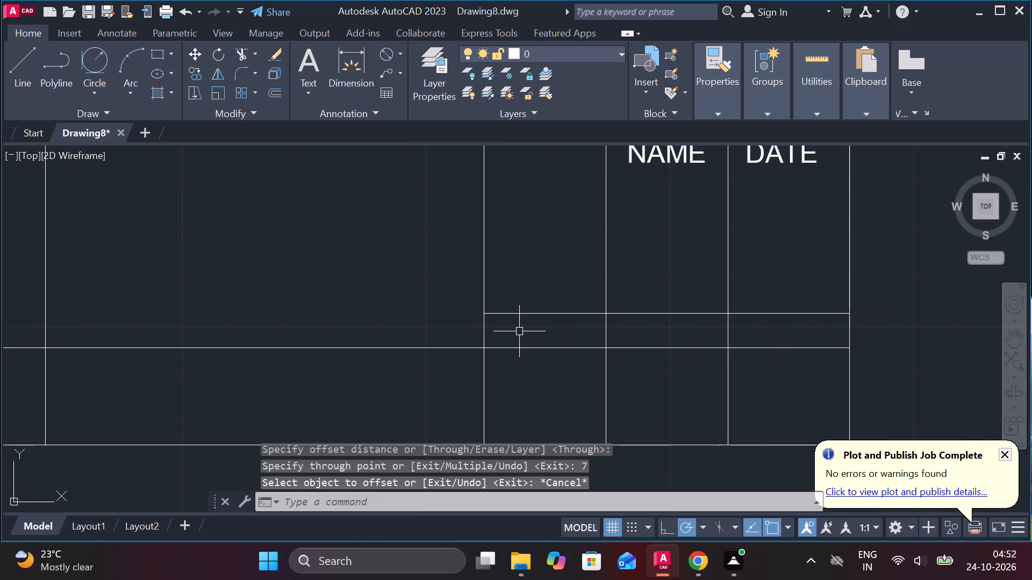
Add centre-aligned multiline text APPROVED at height 4 in the new row, in the third column from the right.
type("MT")
key("Return")
scroll(519, 331, "up", 3)
left_click(417, 291)
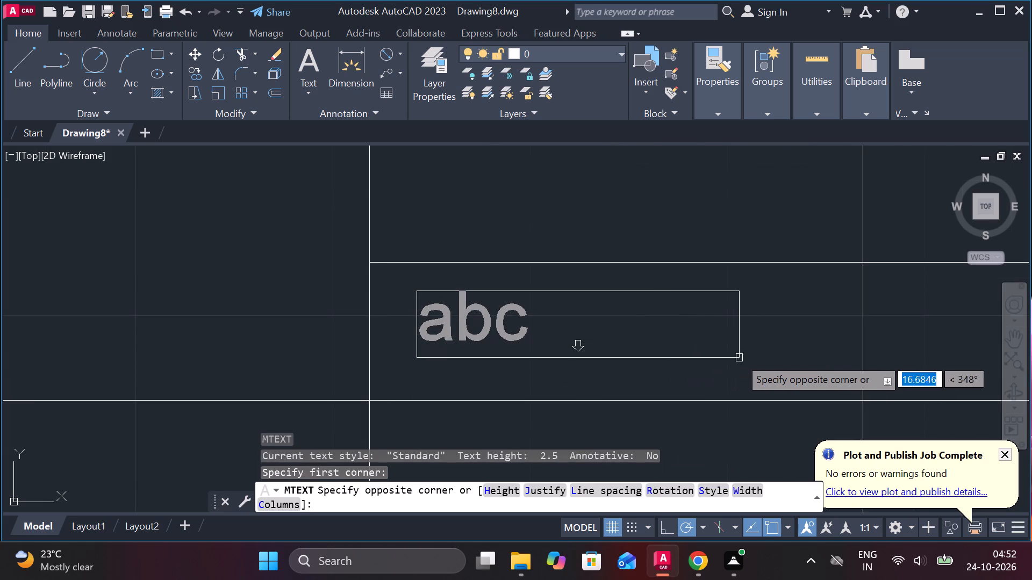
left_click(791, 359)
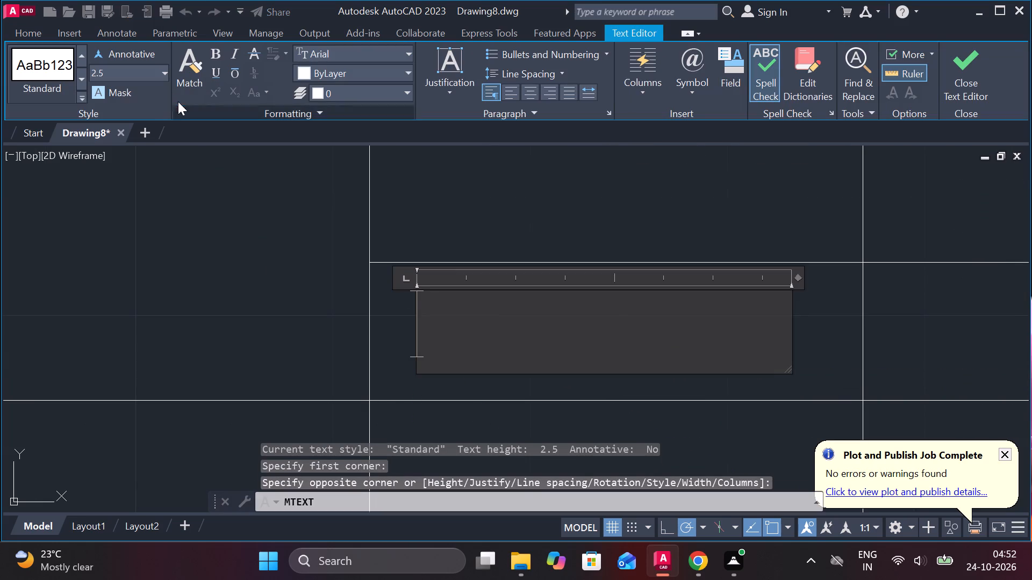
left_click(145, 73)
key("4")
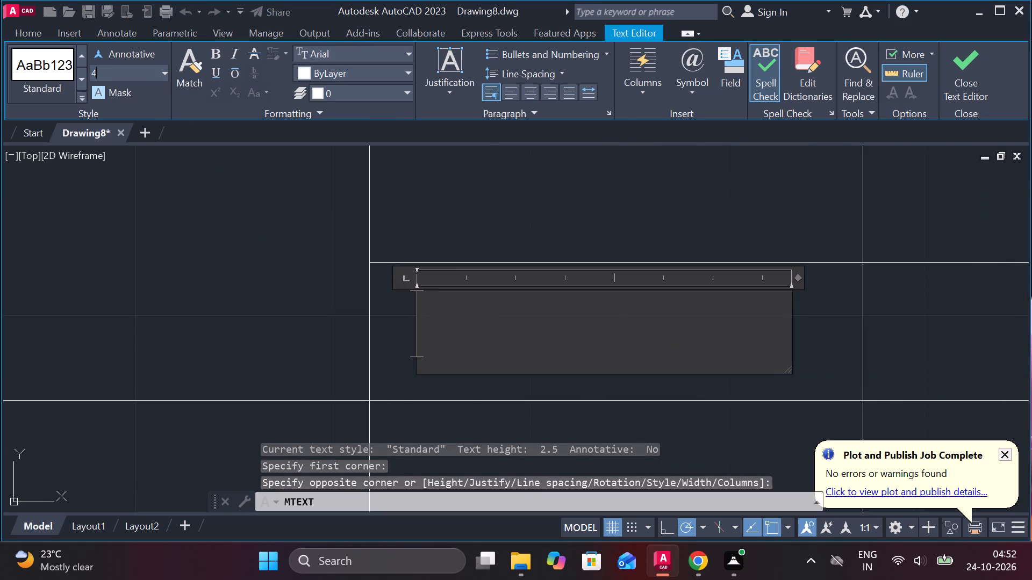
key("Return")
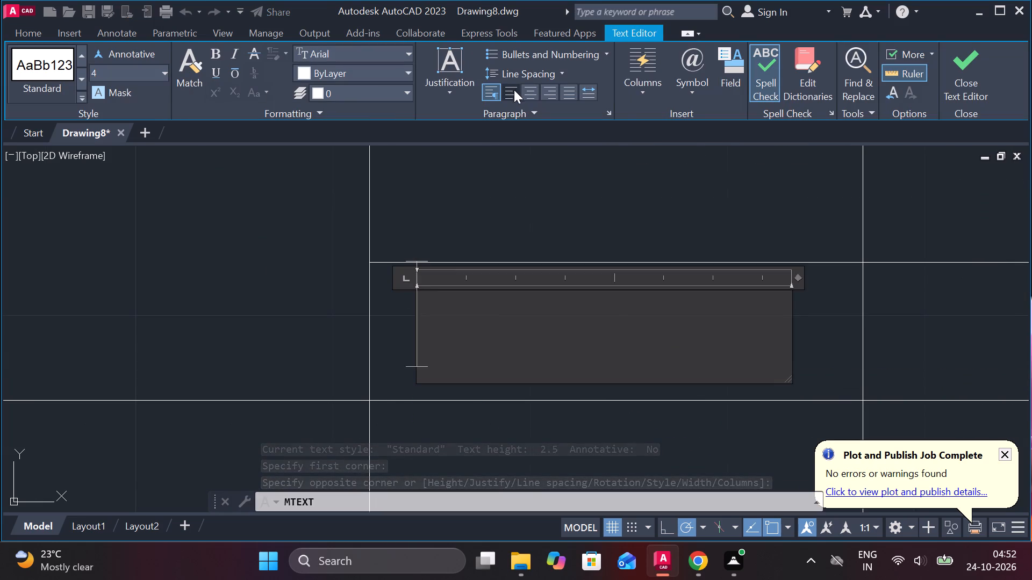
left_click(524, 93)
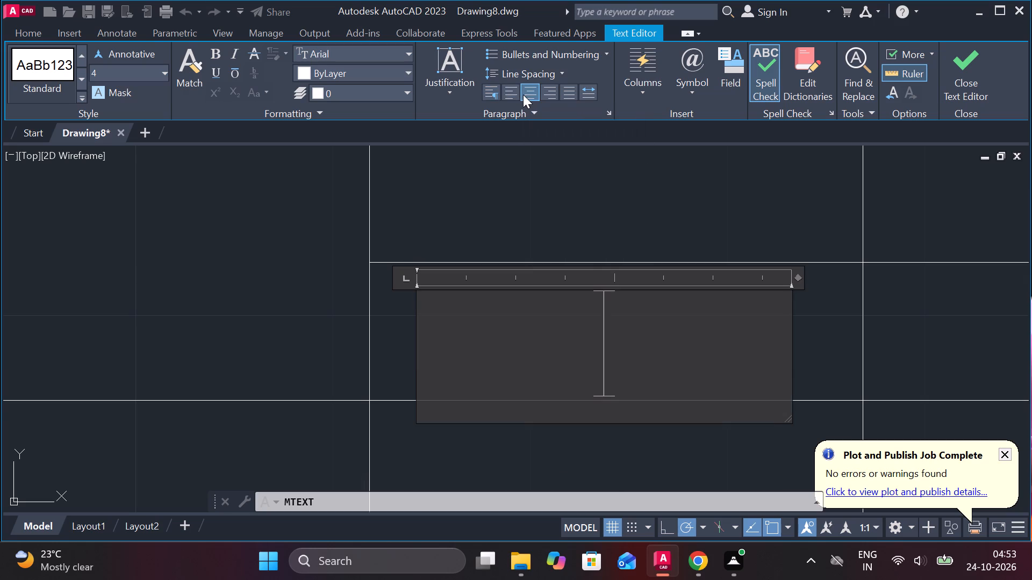
type("APP")
type("APPROVED")
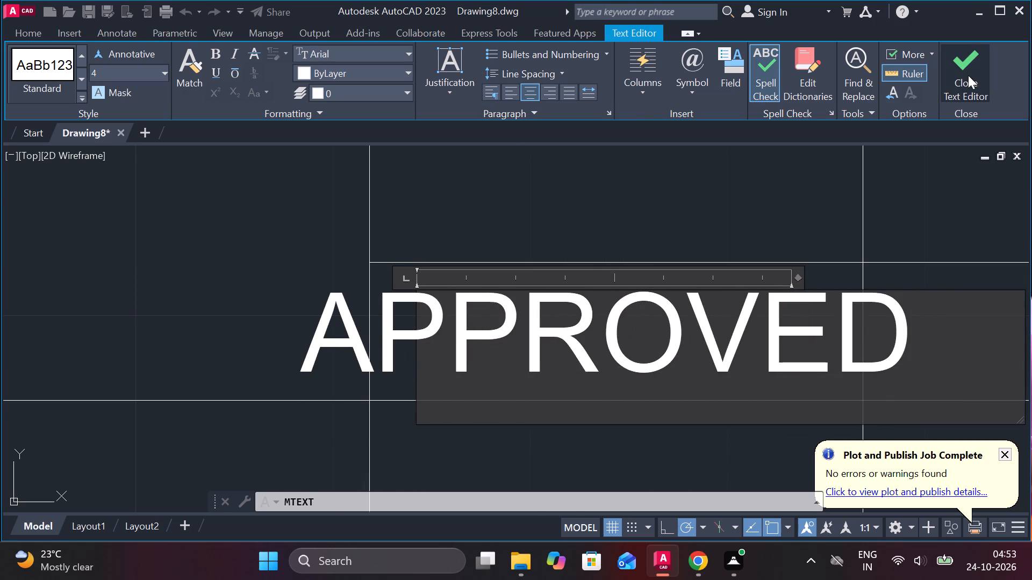
left_click(968, 75)
Examine how the APPROVED text fits its cell and the title block's overall layout.
scroll(800, 315, "down", 1)
scroll(802, 432, "down", 2)
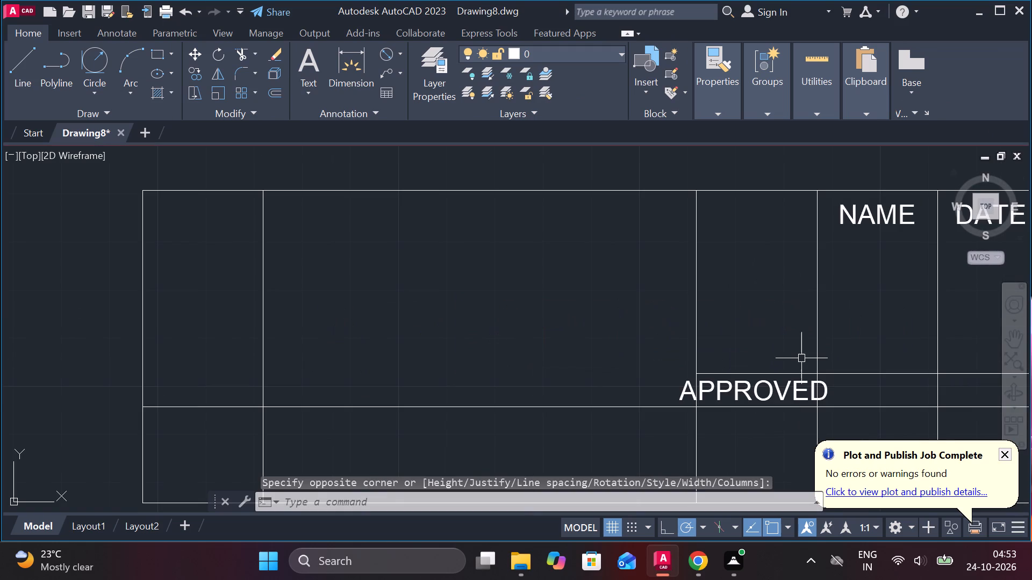
scroll(794, 394, "down", 1)
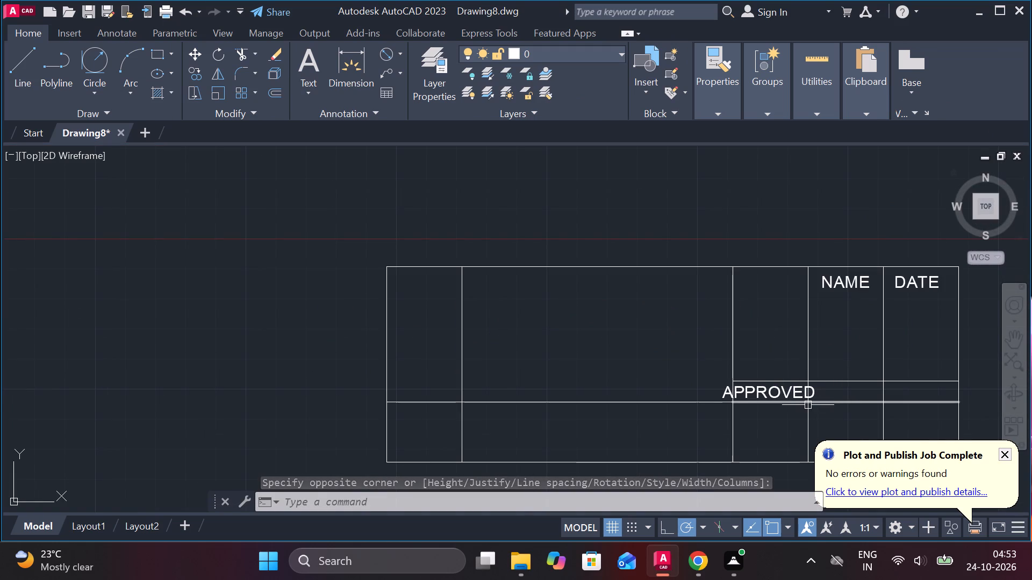
middle_click_drag(807, 368, 689, 335)
scroll(671, 373, "up", 1)
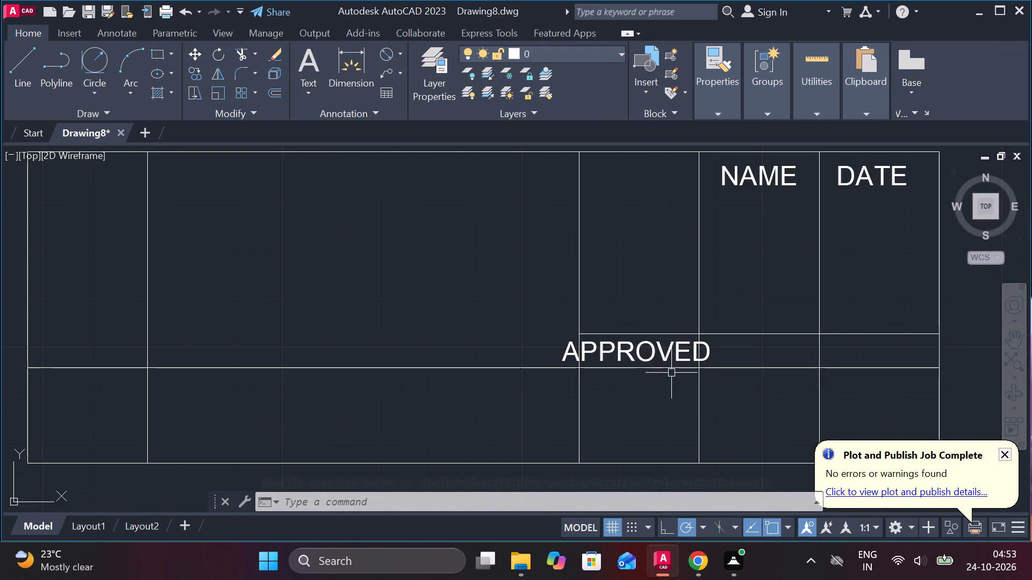
scroll(668, 386, "up", 1)
left_click(629, 323)
scroll(629, 323, "down", 2)
scroll(526, 325, "down", 3)
middle_click_drag(392, 339, 437, 344)
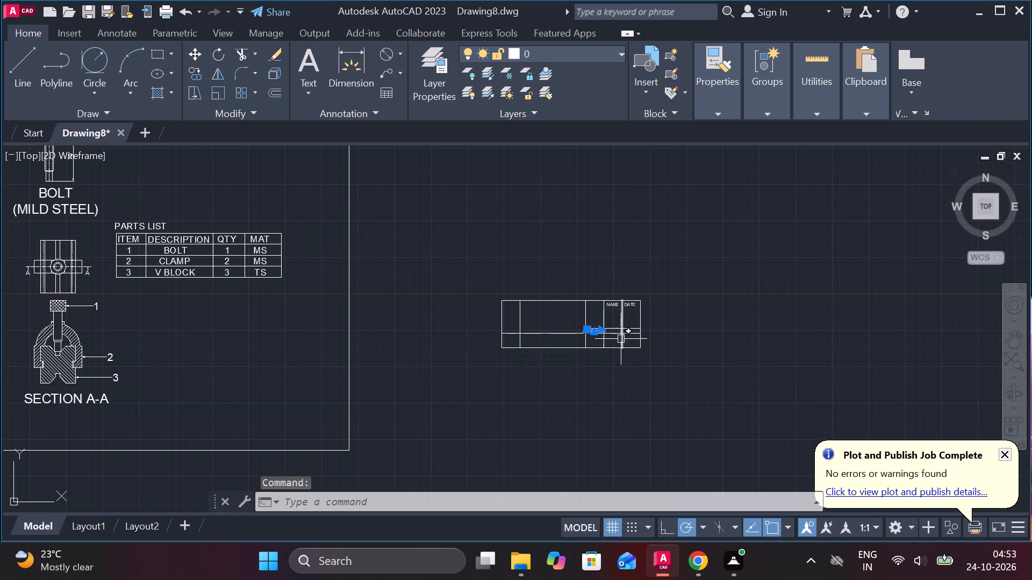
scroll(540, 339, "up", 4)
middle_click_drag(592, 360, 452, 391)
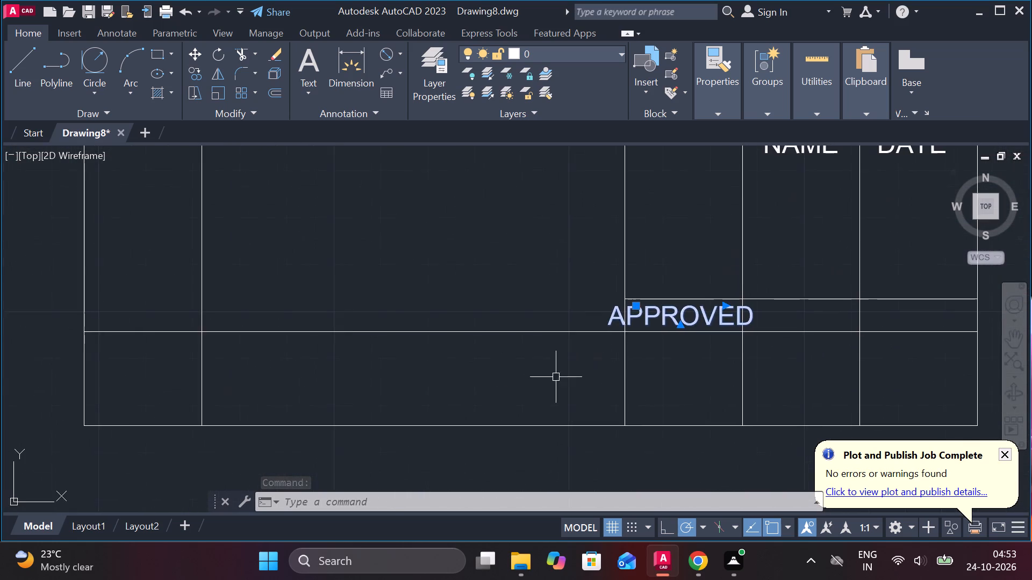
scroll(739, 356, "up", 2)
scroll(726, 354, "down", 2)
key("Escape")
Move the vertical line at the start of the APPROVED column about 4.6 to the left to widen that column.
left_click(615, 227)
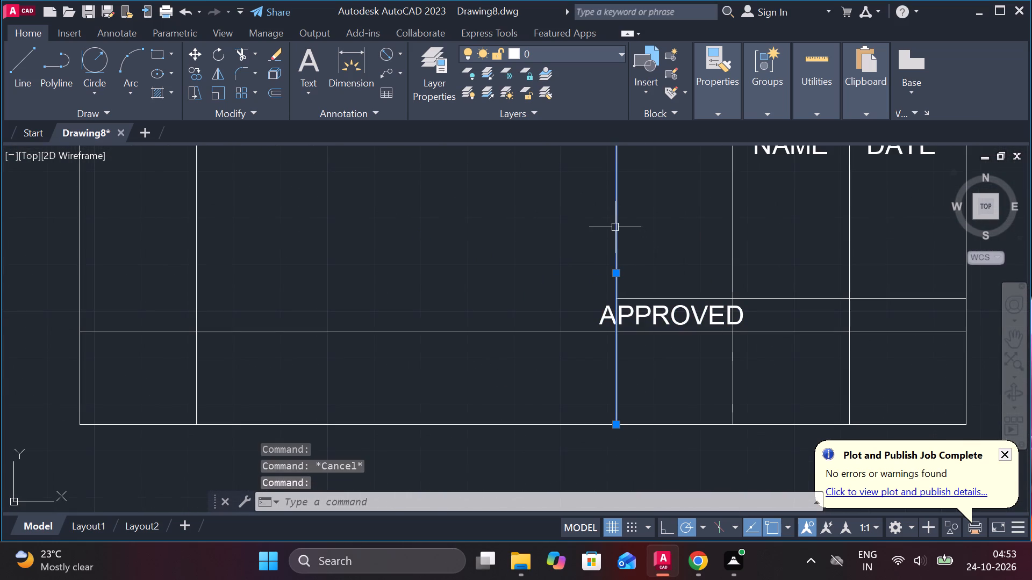
left_click(613, 275)
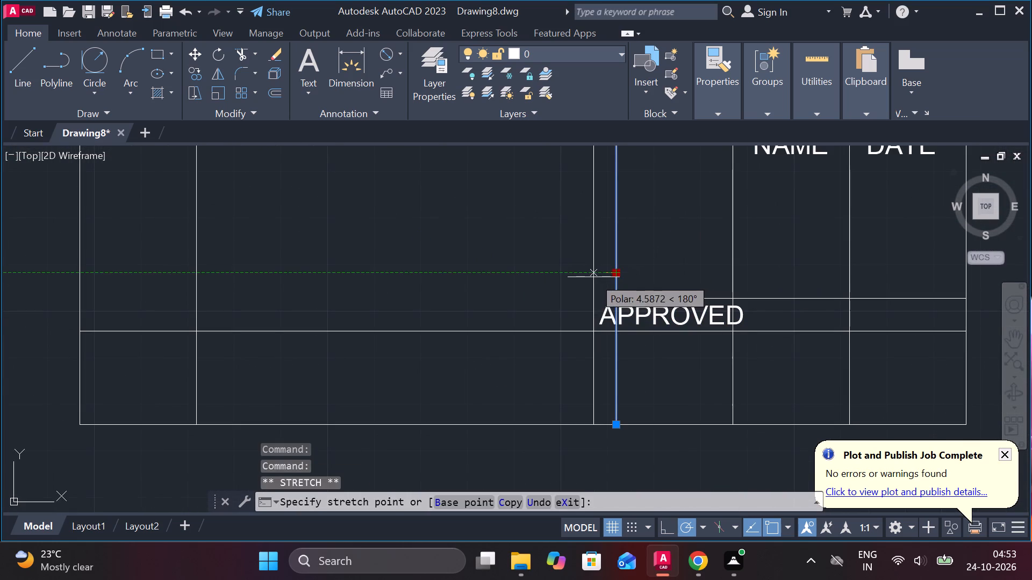
left_click(593, 277)
key("Escape")
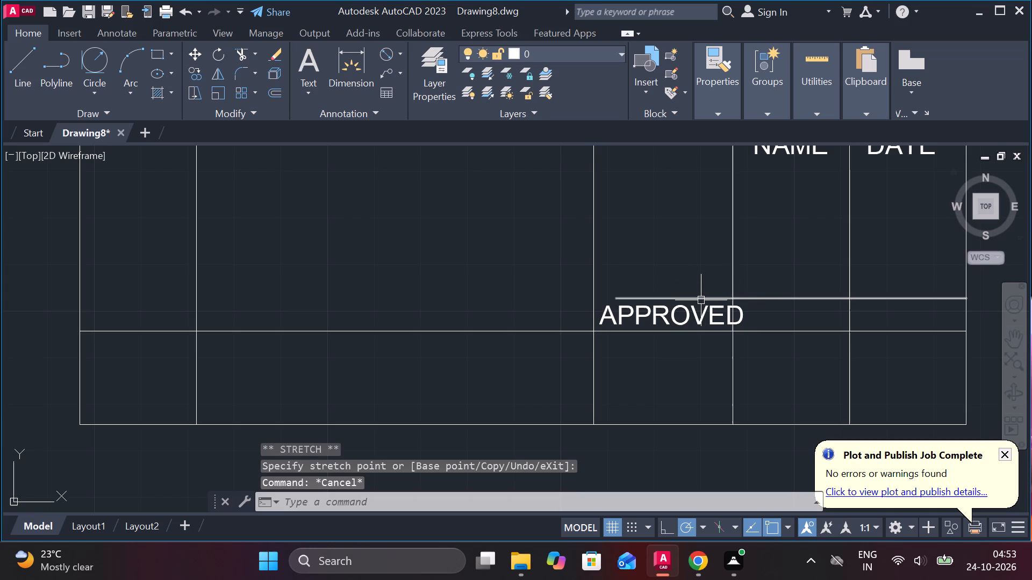
Move the vertical line at the start of the APPROVED column farther left to widen the column again.
left_click(595, 245)
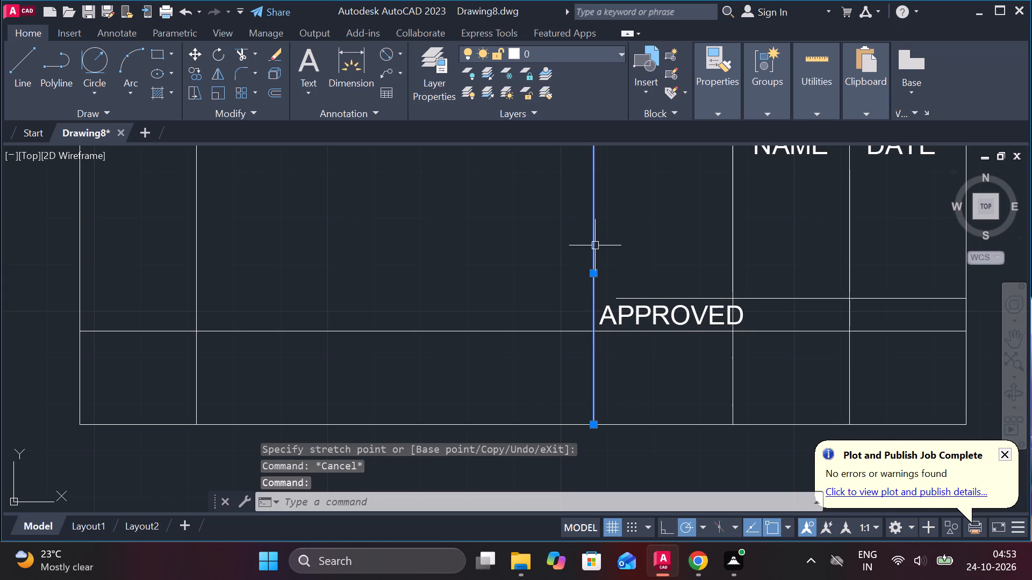
left_click(593, 271)
left_click(578, 271)
key("Escape")
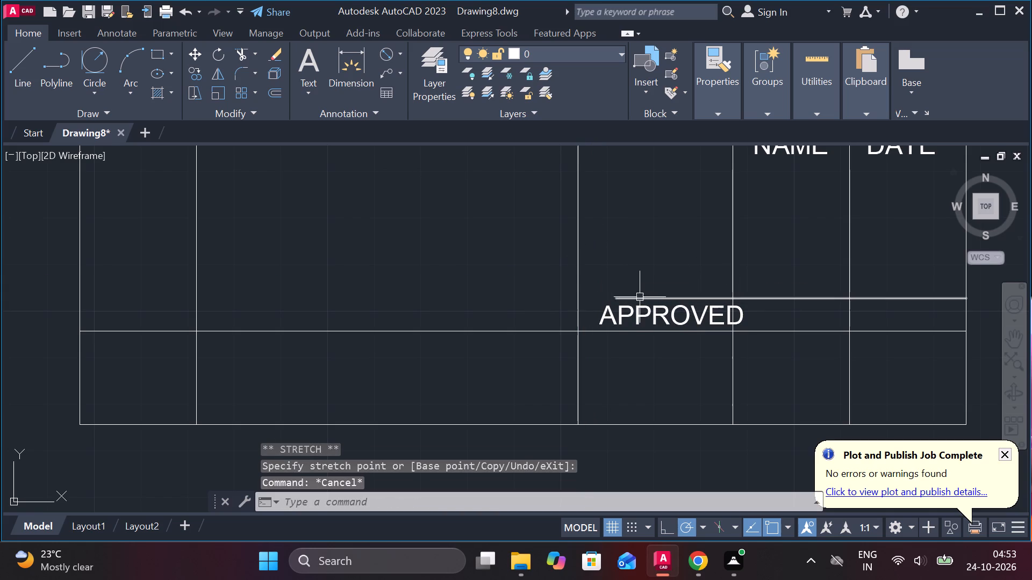
Move the APPROVED text about 2.5 to the left so it sits between its column lines.
left_click(706, 318)
scroll(679, 317, "up", 2)
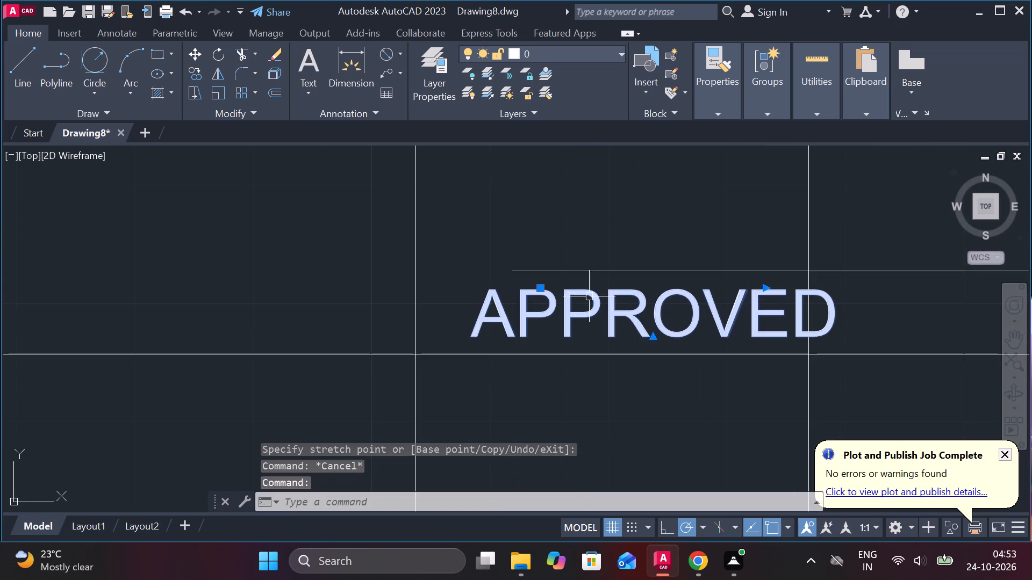
left_click(541, 289)
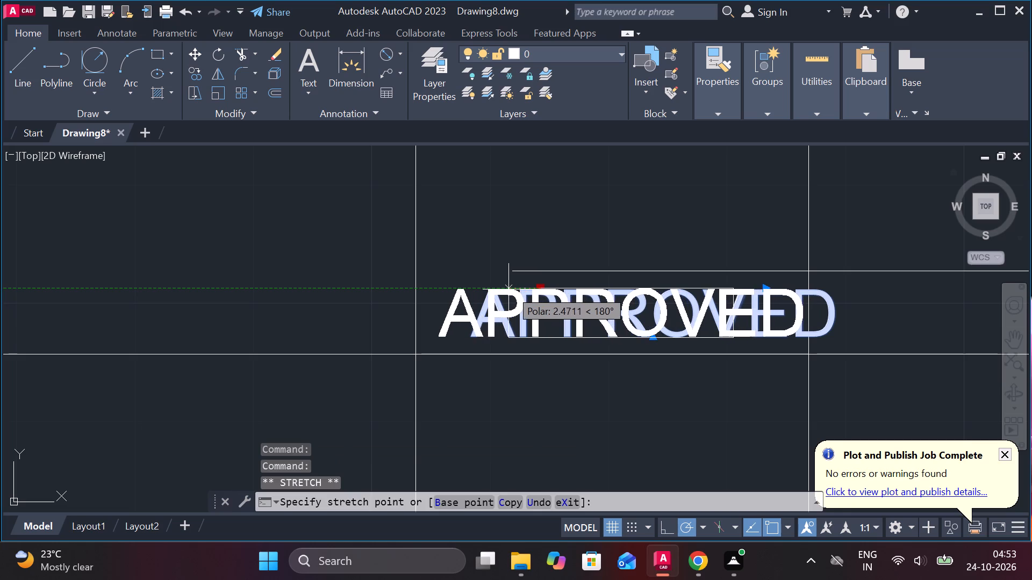
left_click(506, 289)
key("Escape")
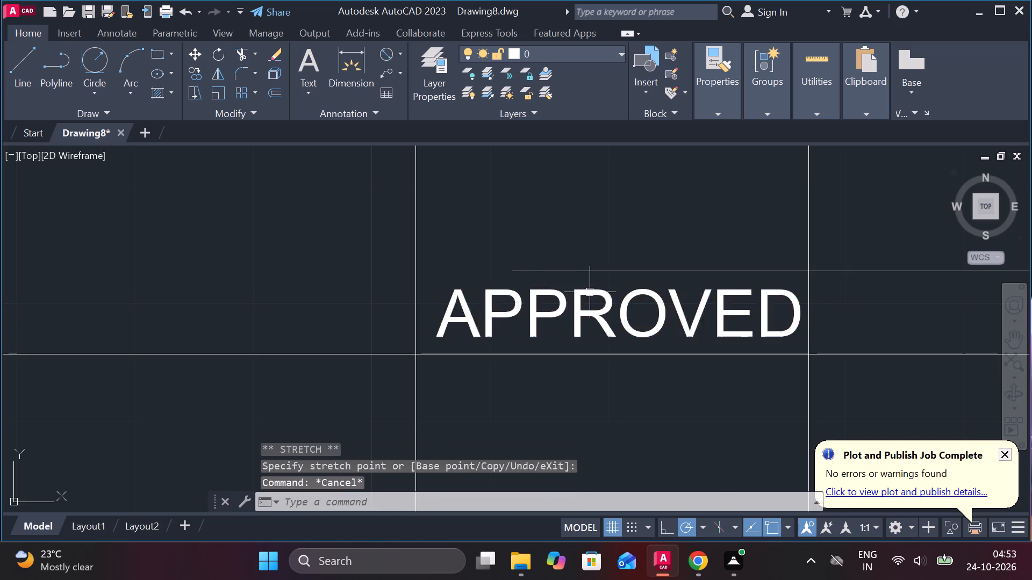
Extend the row line above APPROVED leftward to the relocated vertical line.
type("EX")
key("space")
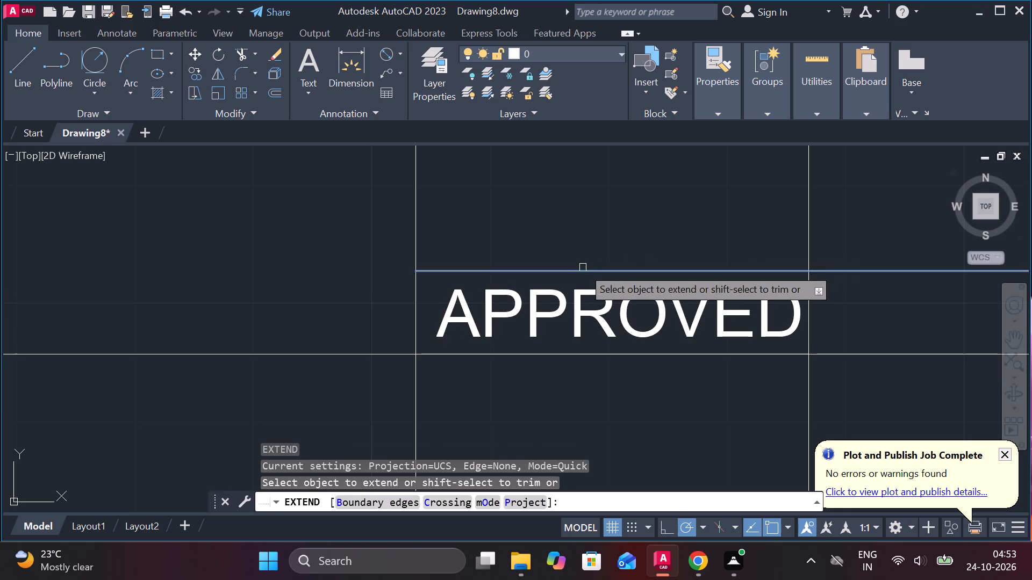
left_click(582, 269)
scroll(614, 260, "down", 2)
key("Escape")
Offset the row line above APPROVED 7 upward, and offset the resulting line another 7 upward.
left_click(774, 265)
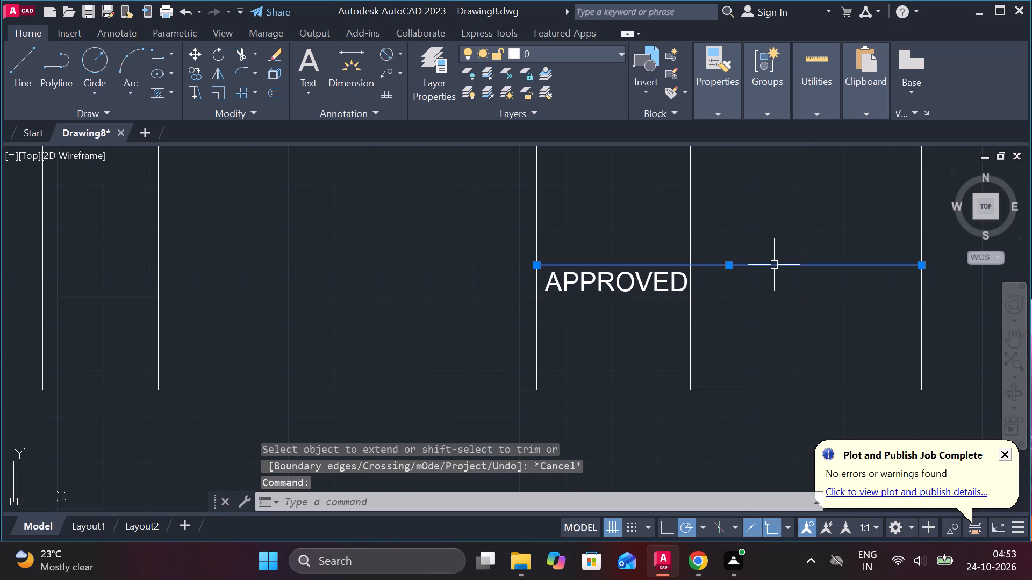
key("o")
key("Return")
key("Return")
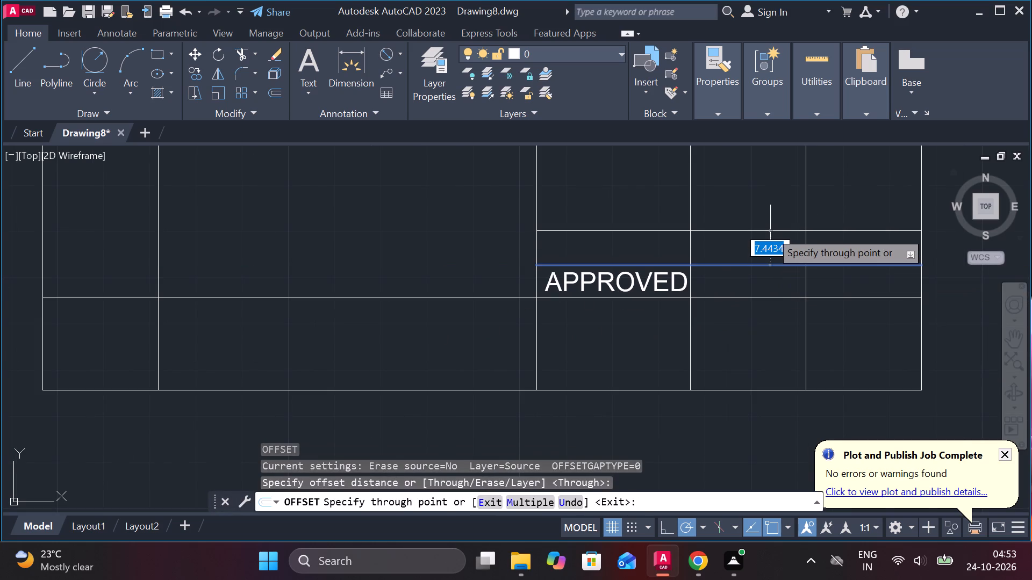
key("7")
key("Return")
left_click(729, 231)
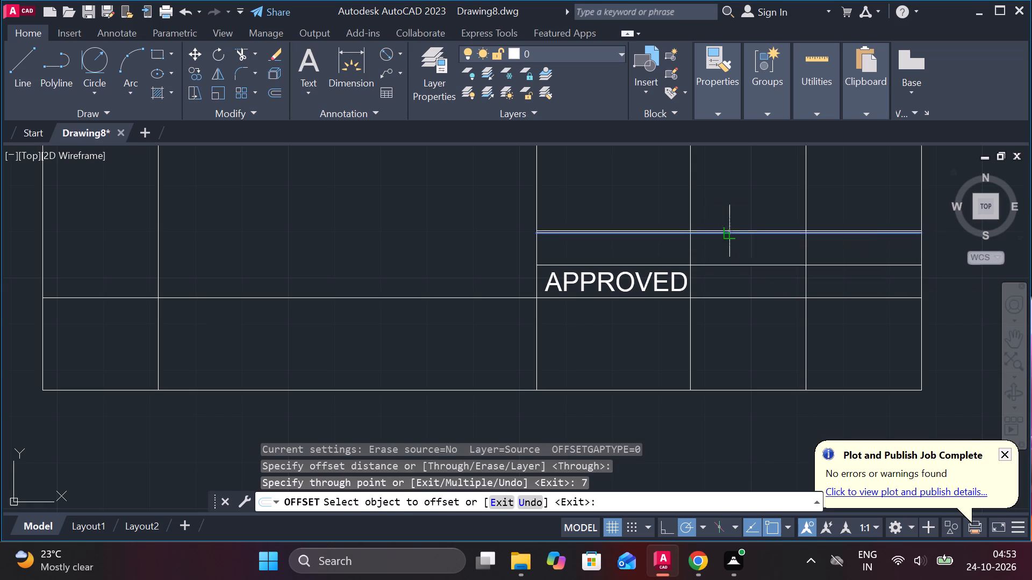
key("7")
key("Return")
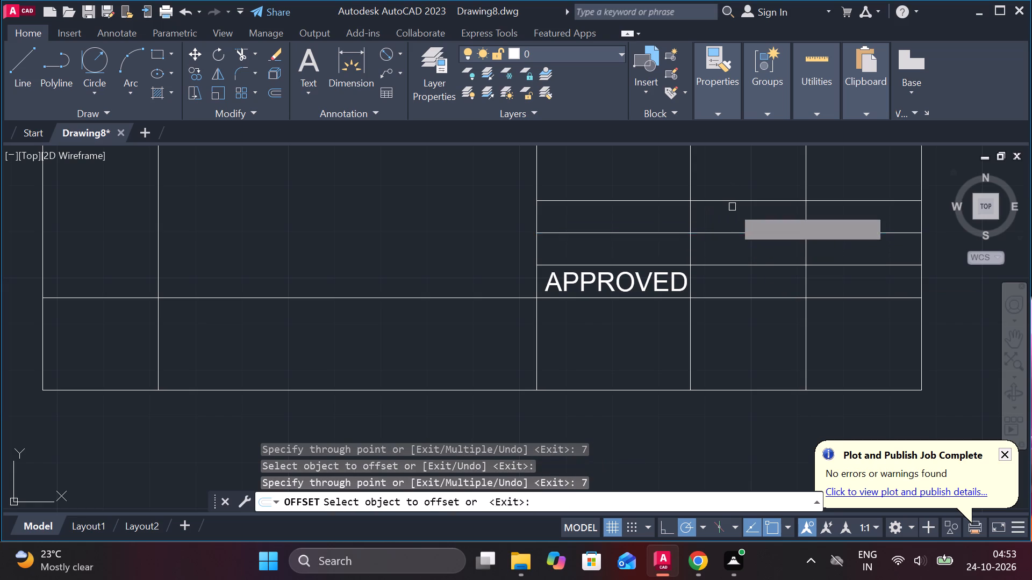
Offset the topmost row line 7 upward twice more to complete the rows below the NAME and DATE headings.
middle_click_drag(739, 240, 718, 287)
left_click(706, 245)
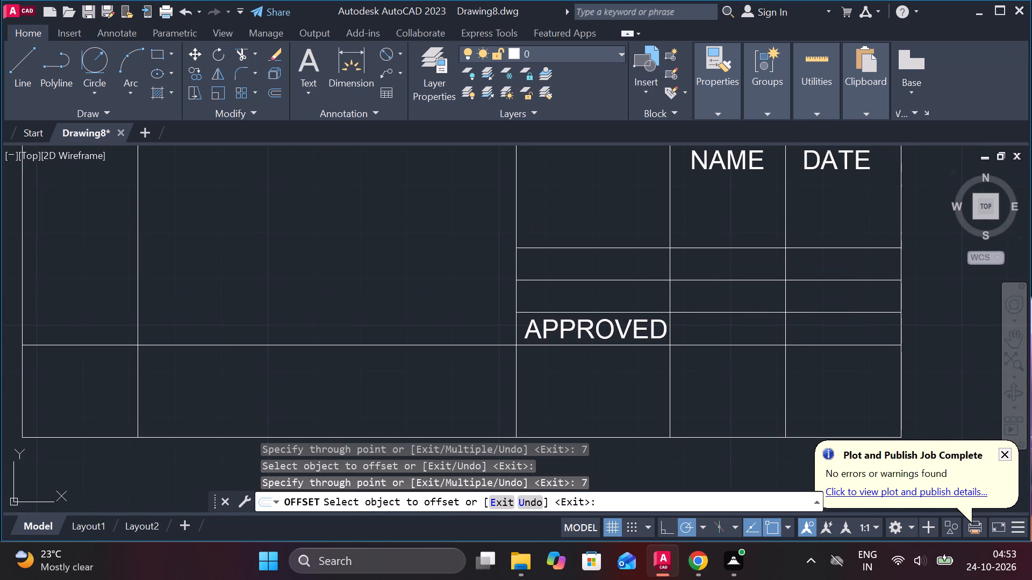
key("7")
key("Return")
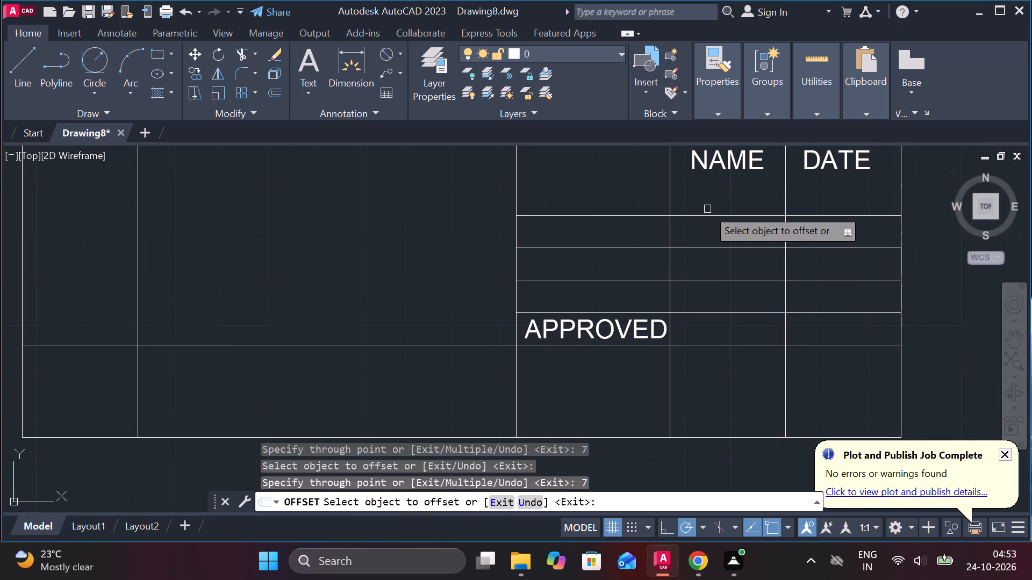
left_click(707, 213)
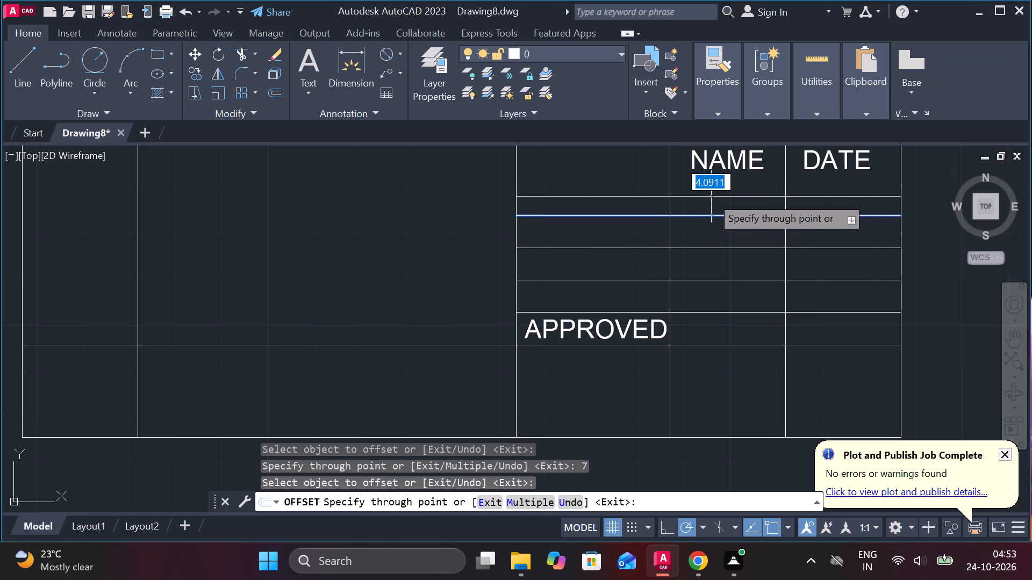
key("7")
key("Return")
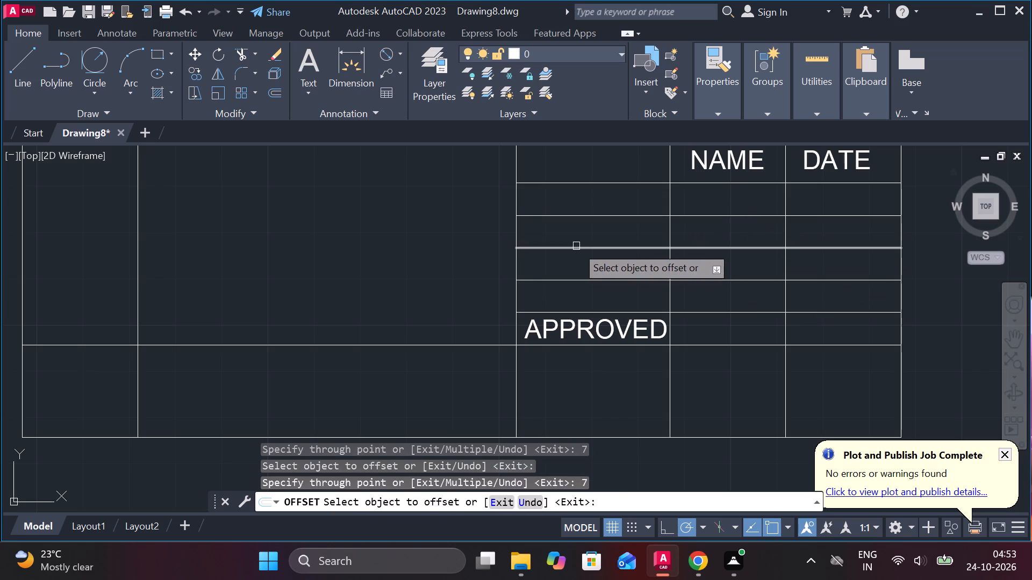
middle_click_drag(610, 281, 642, 332)
key("Escape")
Add centre-aligned multiline text DESIGNED in the APPROVED column, in the first row below the header row.
type("MT")
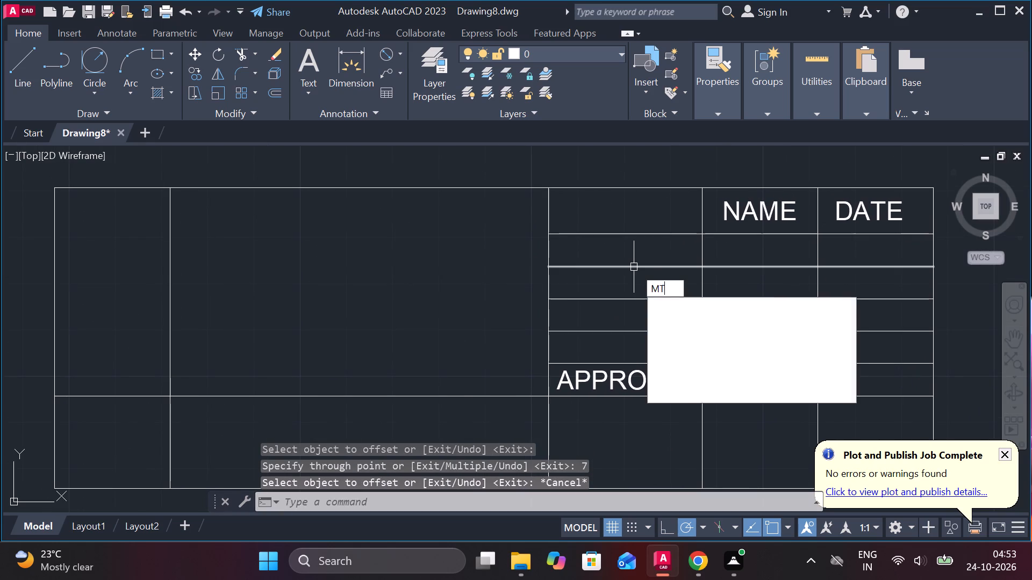
key("Return")
scroll(599, 258, "up", 2)
left_click(542, 215)
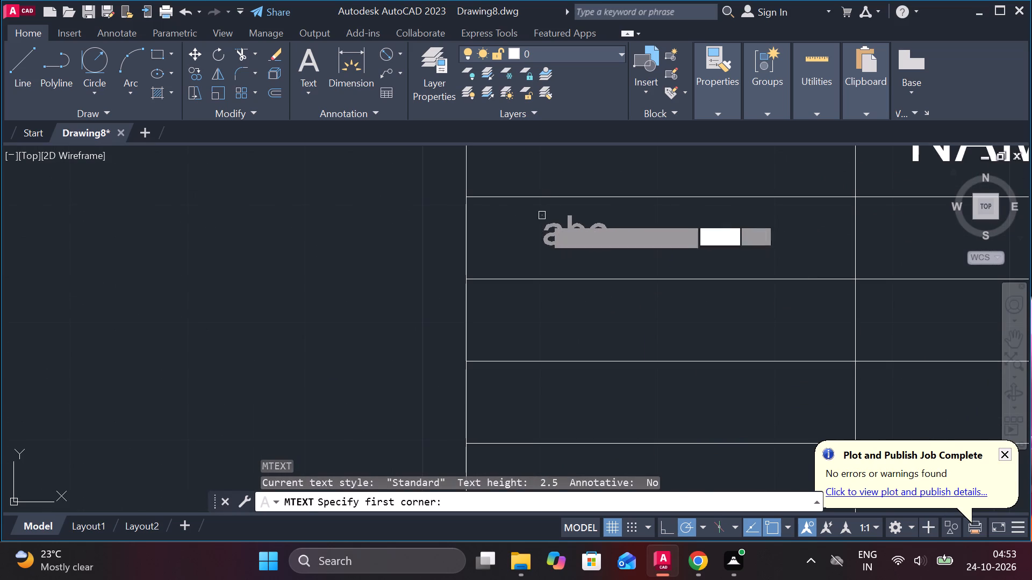
left_click(799, 260)
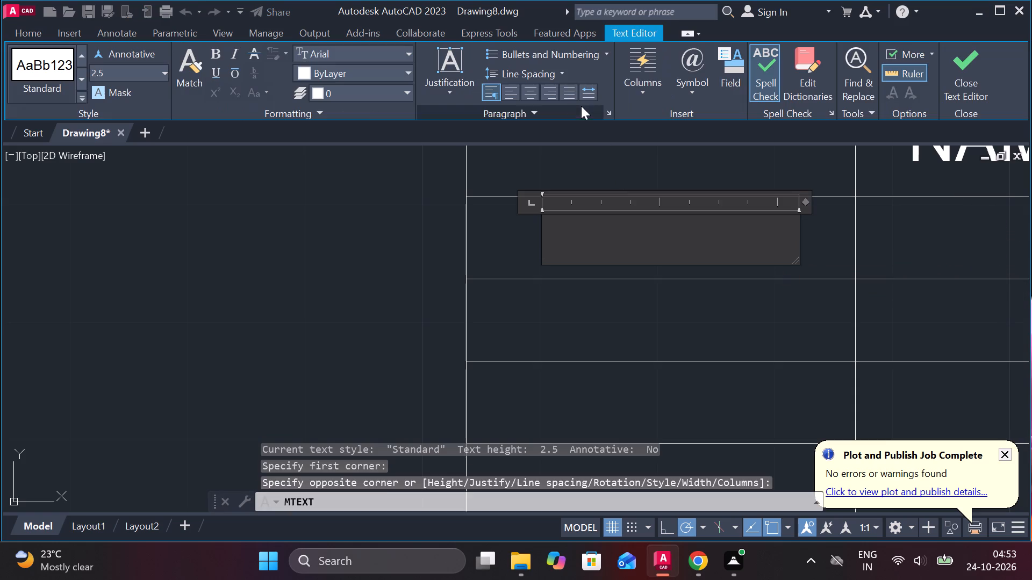
left_click(535, 98)
type("DE")
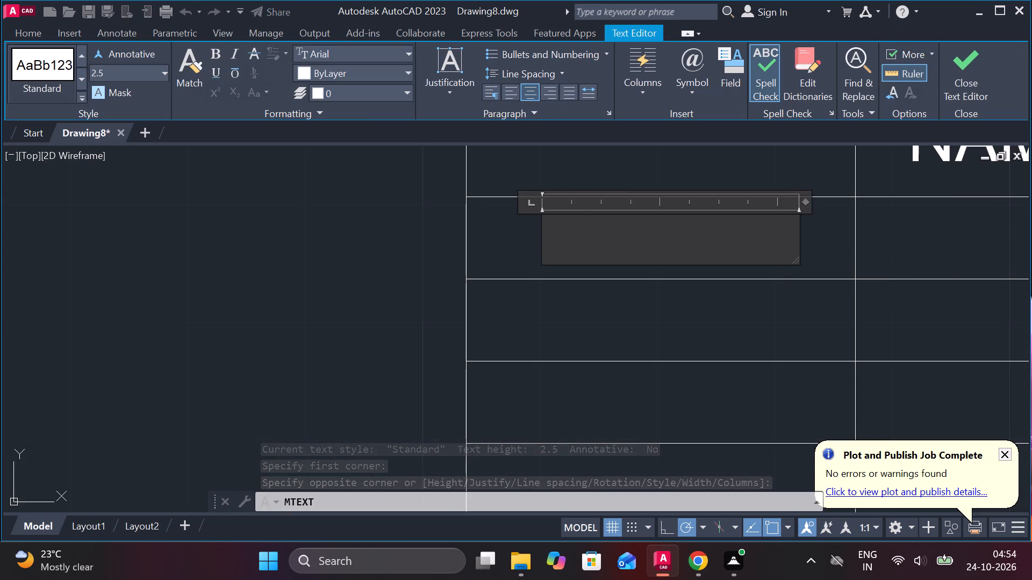
type("DESIGND")
key("BackSpace")
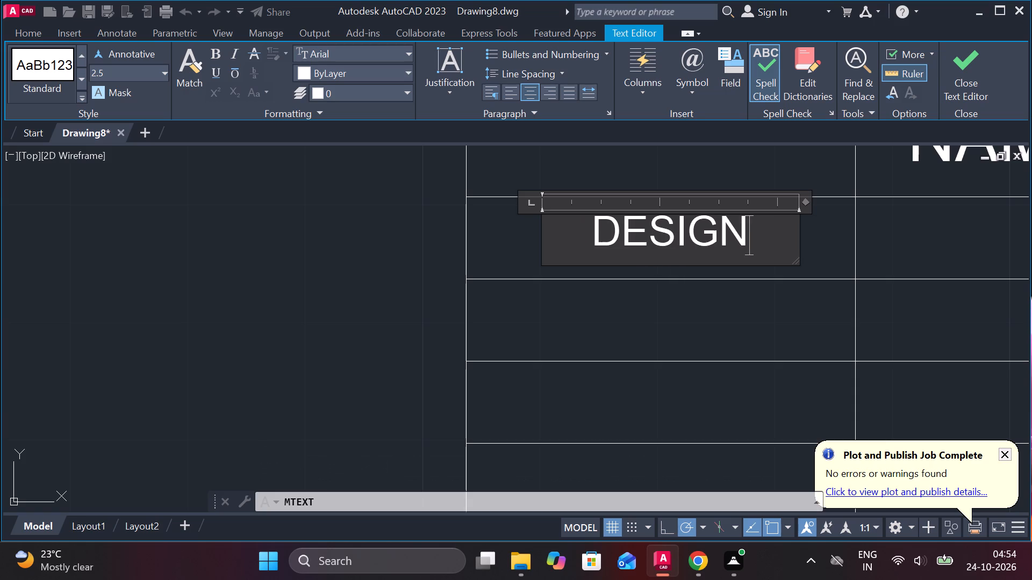
type("ED")
left_click(964, 84)
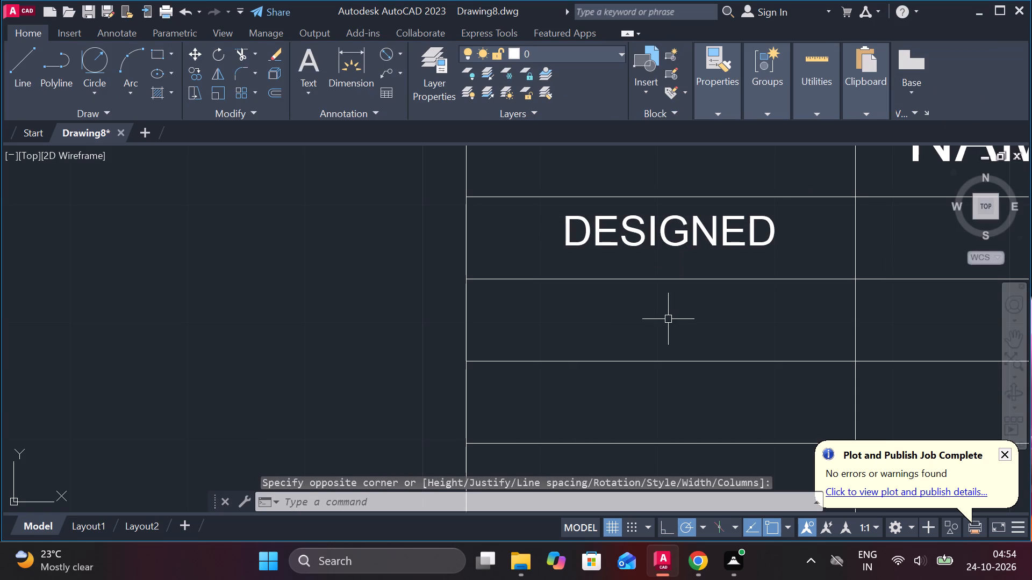
Add centre-aligned multiline text DRAWN at height 4 in the row below DESIGNED.
type("MT")
key("space")
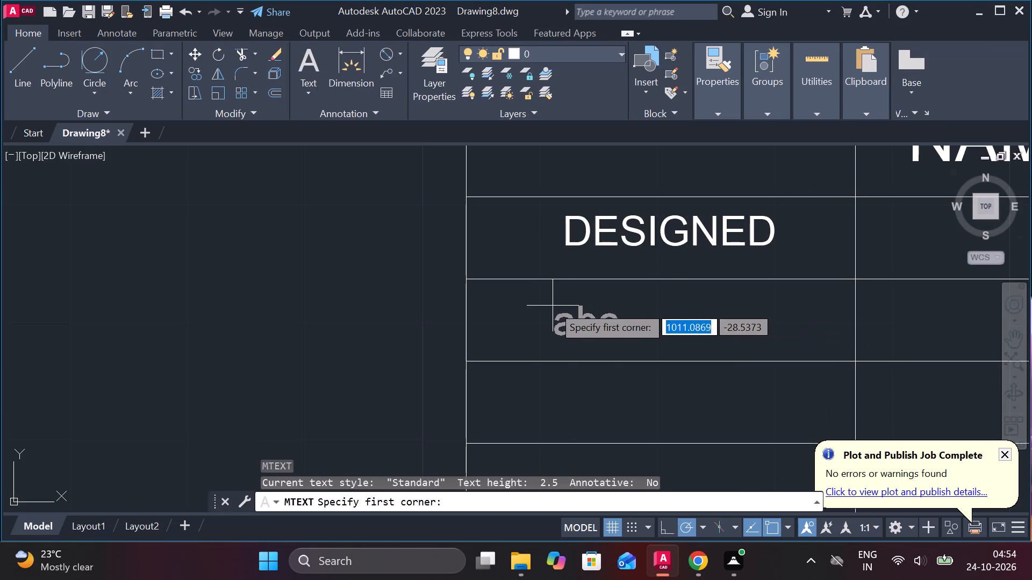
left_click(540, 299)
left_click(807, 337)
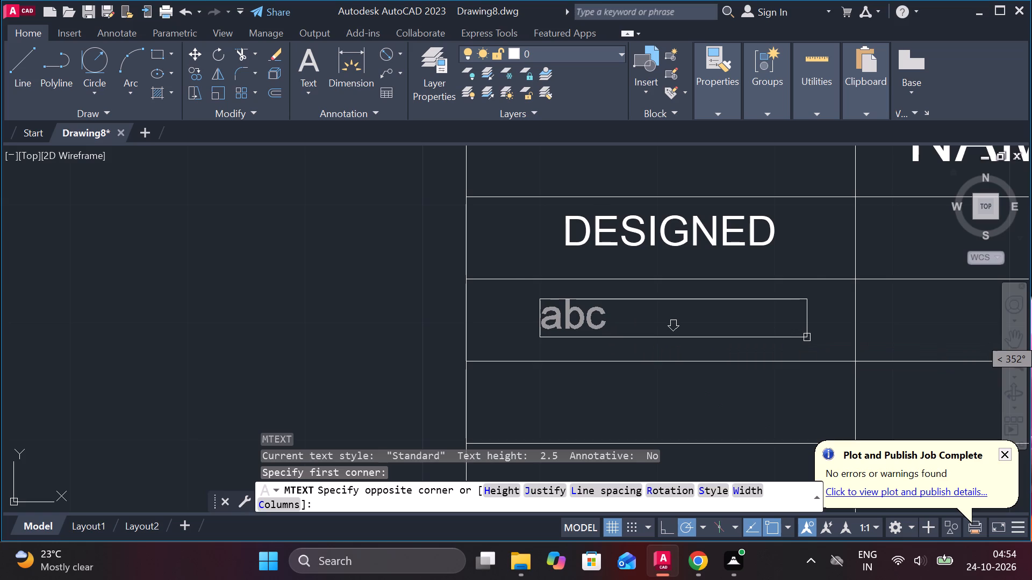
left_click(531, 93)
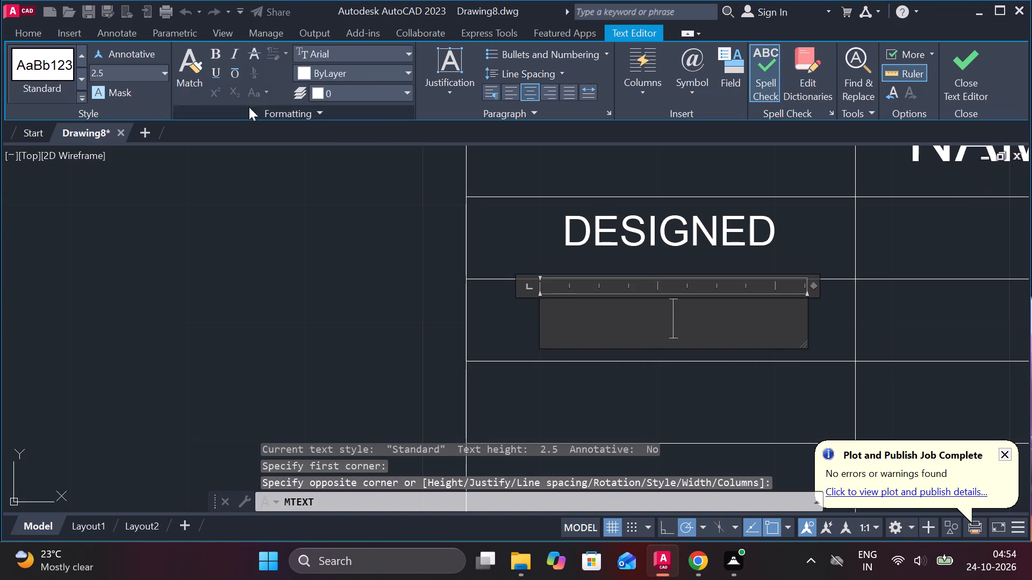
left_click(136, 75)
key("4")
key("Return")
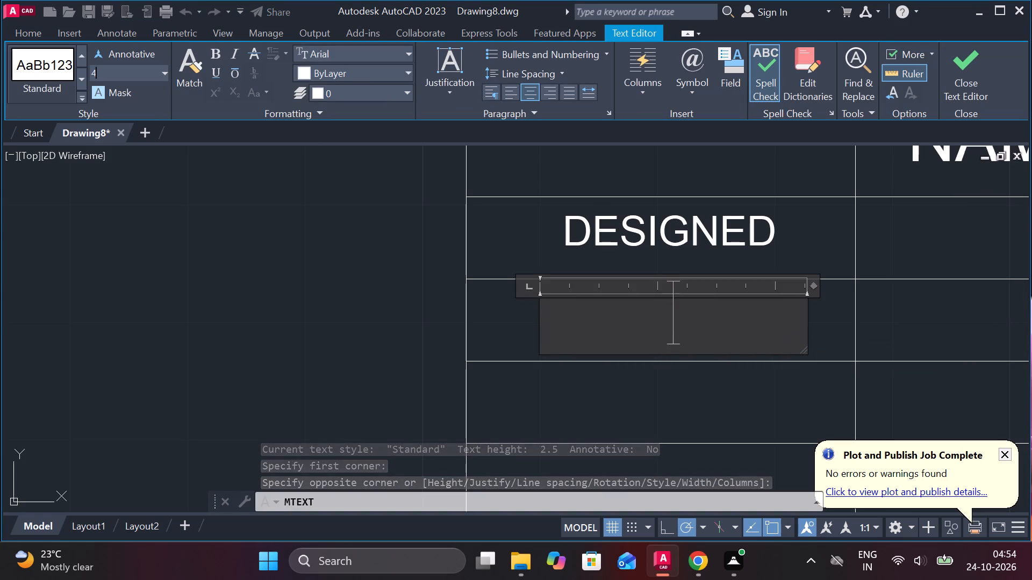
type("DRAW")
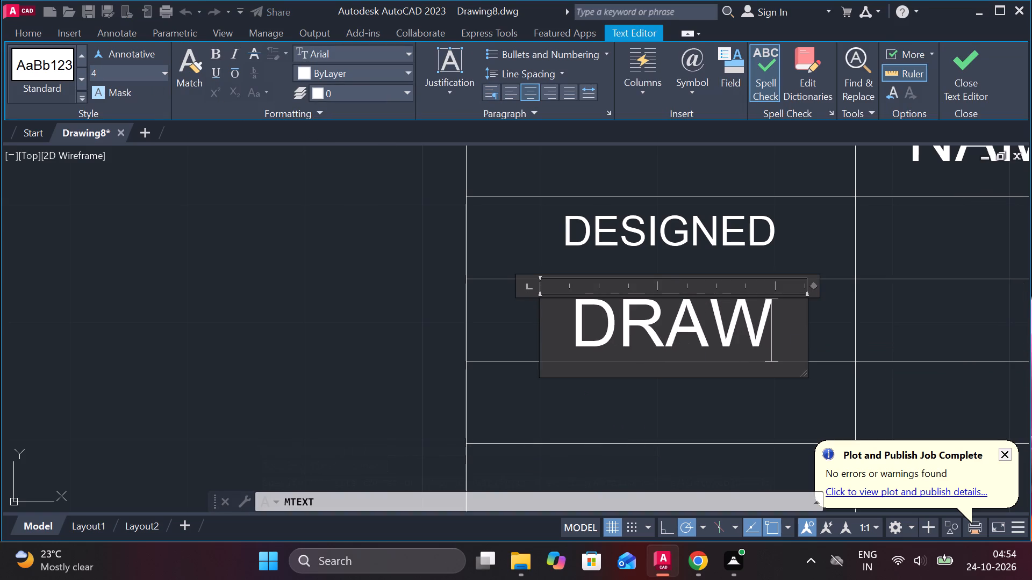
key("n")
left_click(962, 77)
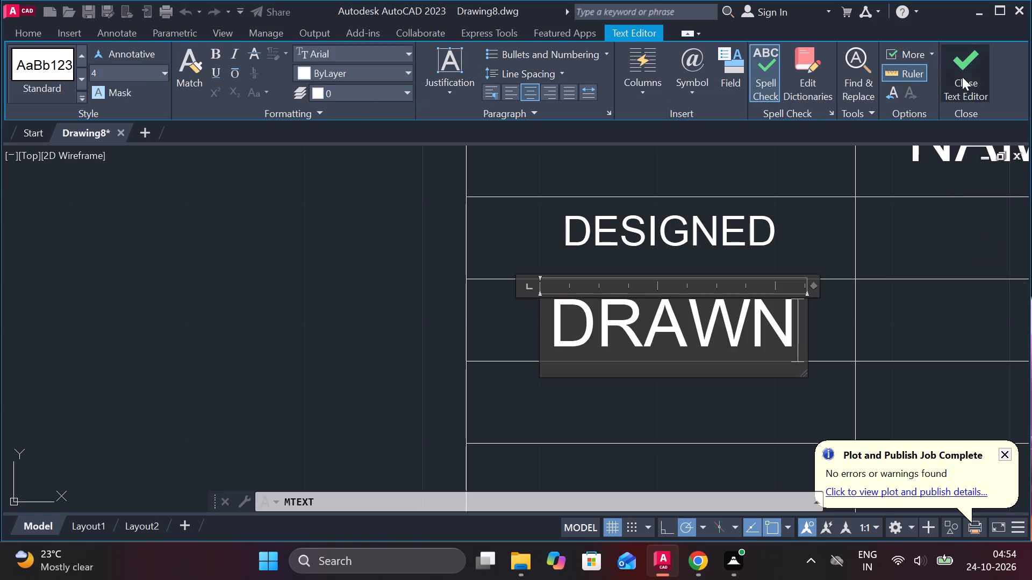
Set the text height of DESIGNED to 4 to match DRAWN.
double_click(738, 330)
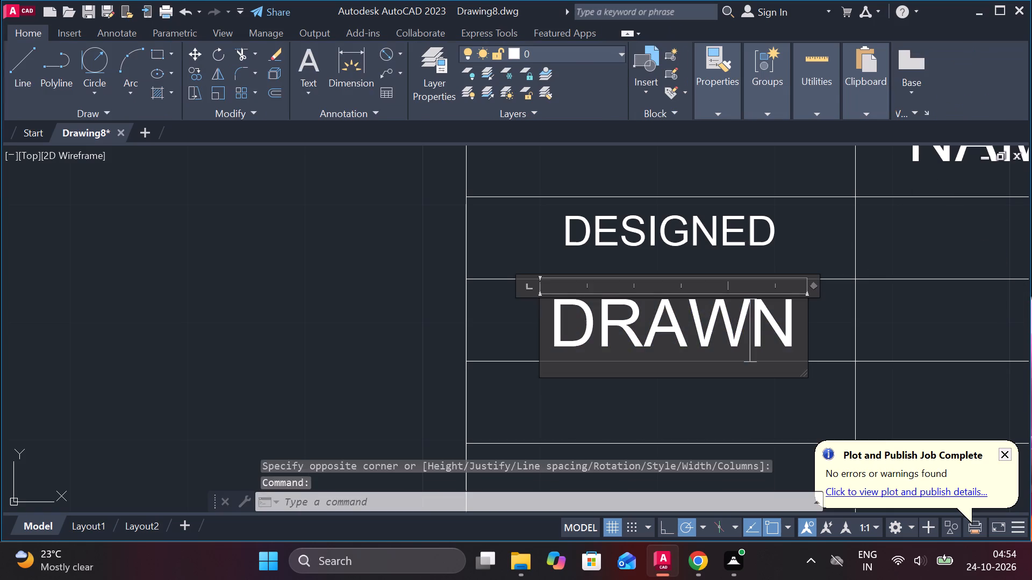
left_click(678, 244)
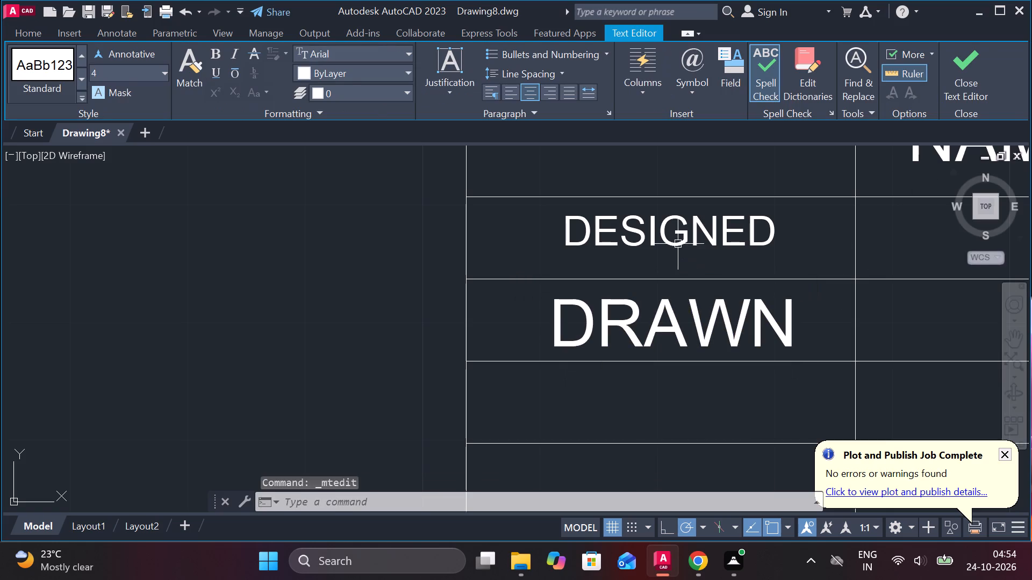
double_click(673, 229)
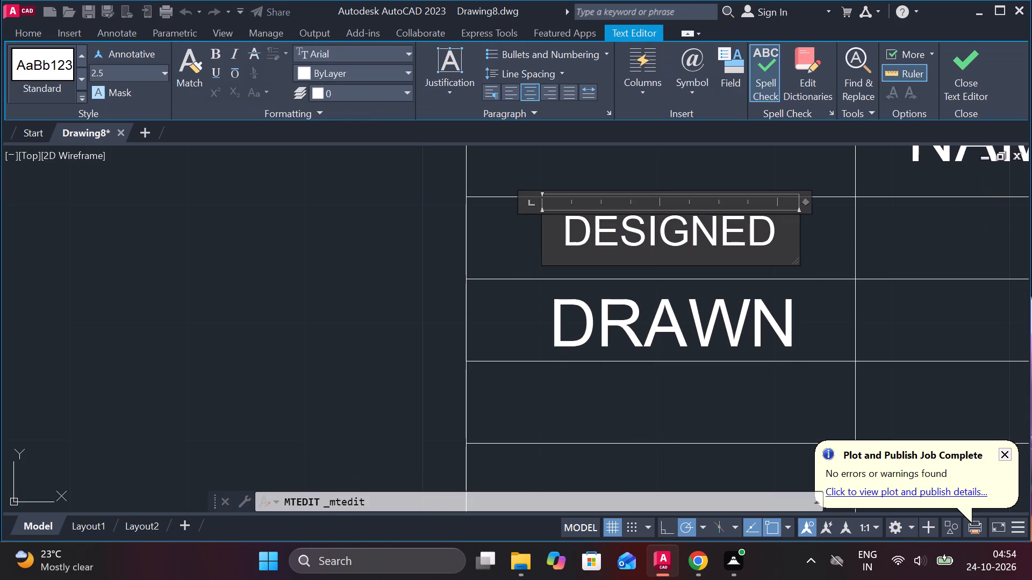
left_click_drag(775, 235, 561, 241)
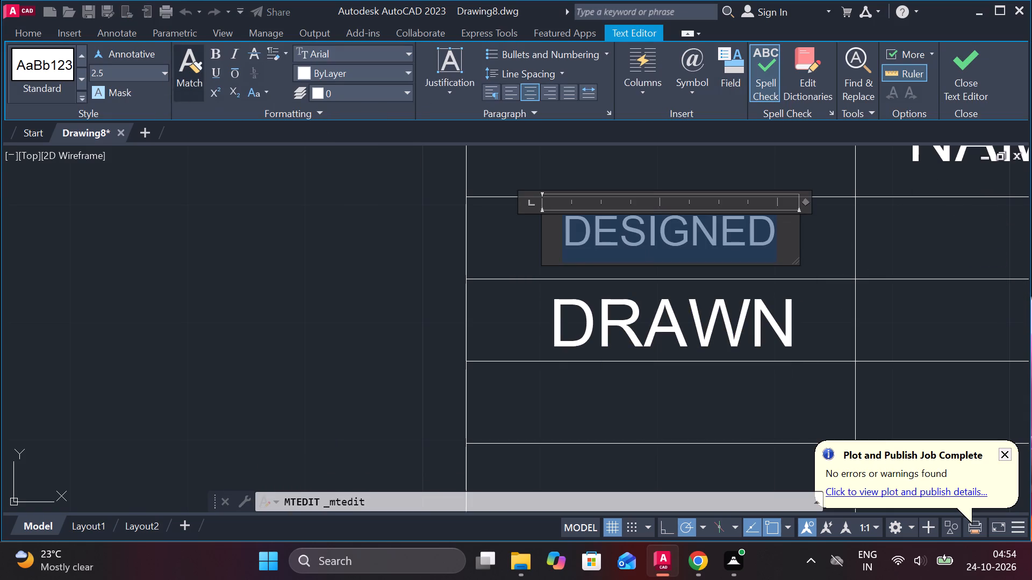
left_click(120, 68)
key("4")
key("Return")
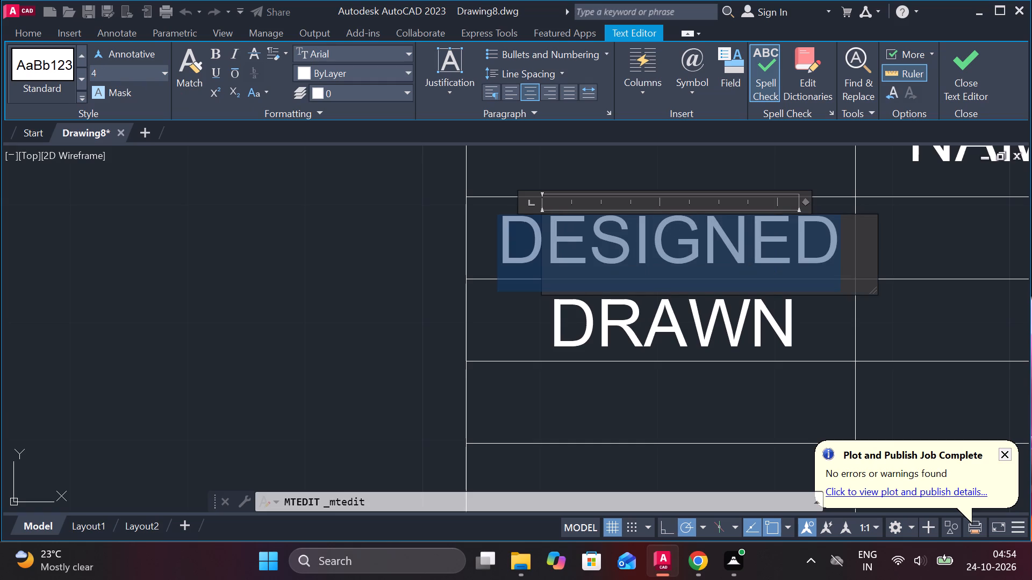
left_click(957, 83)
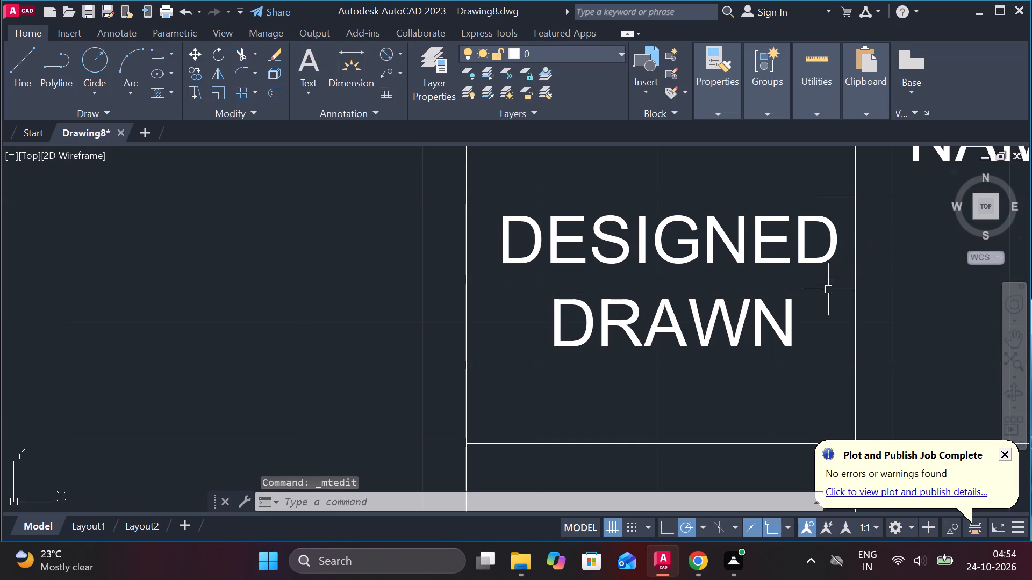
Add centre-aligned multiline text CHECKED at height 4 in the row below DRAWN.
scroll(771, 333, "down", 2)
scroll(762, 357, "up", 2)
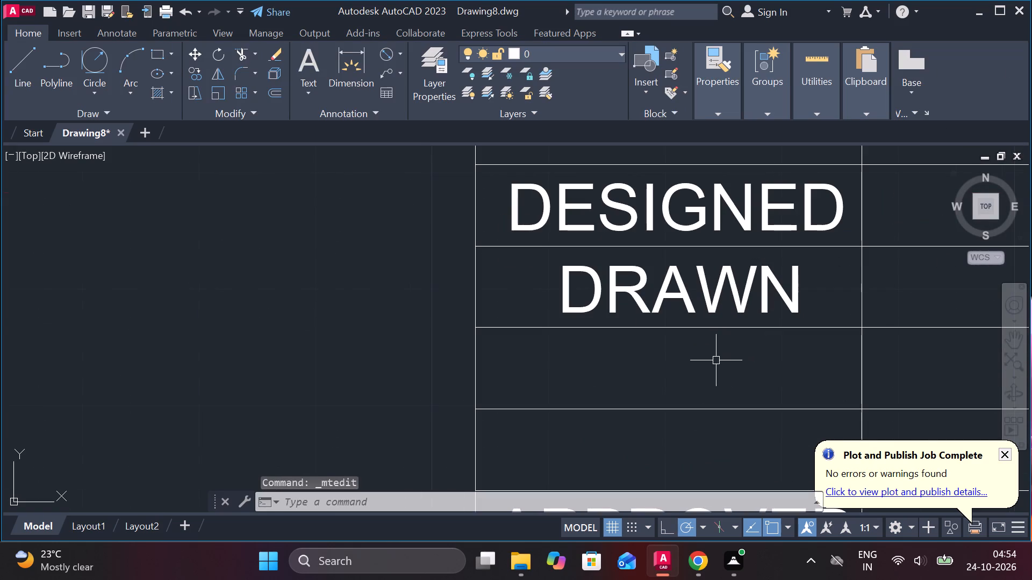
key("space")
key("Escape")
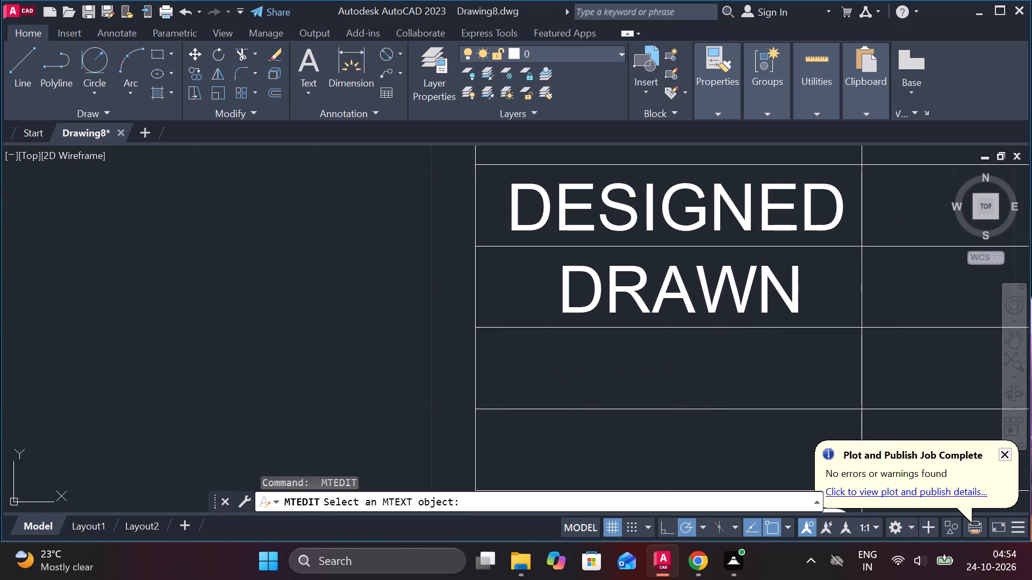
type("MT")
key("Return")
left_click(526, 341)
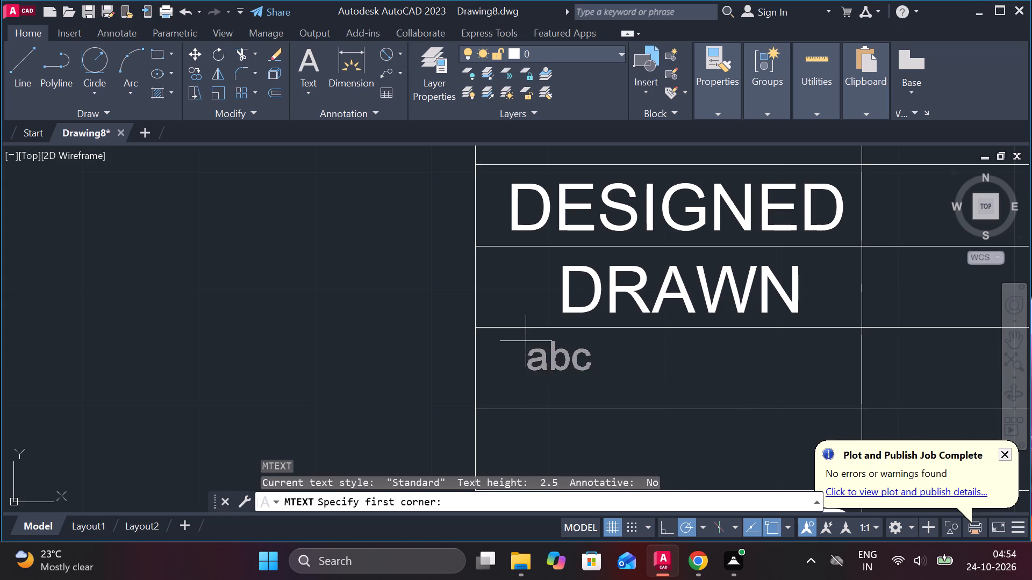
left_click(817, 392)
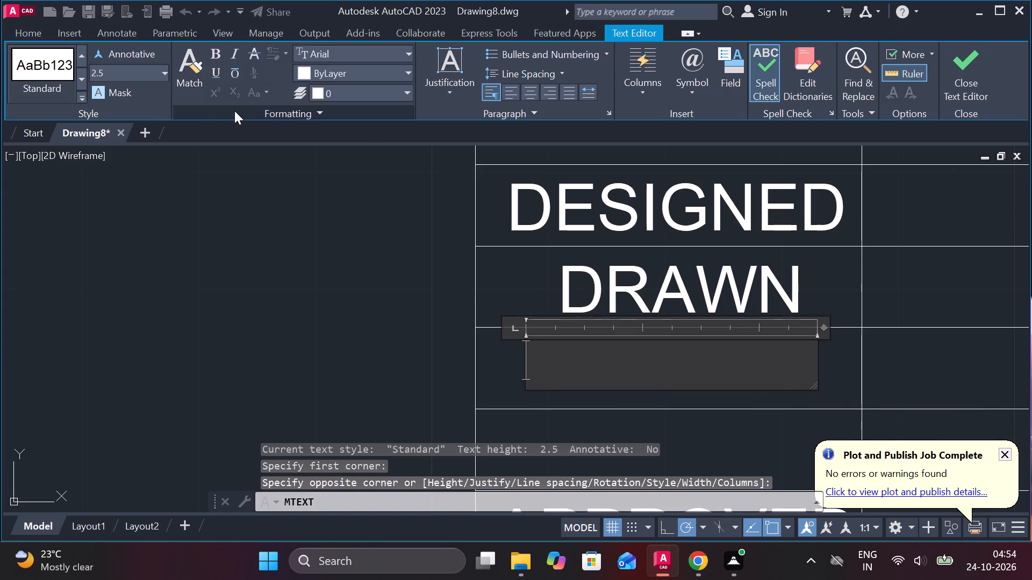
left_click(528, 91)
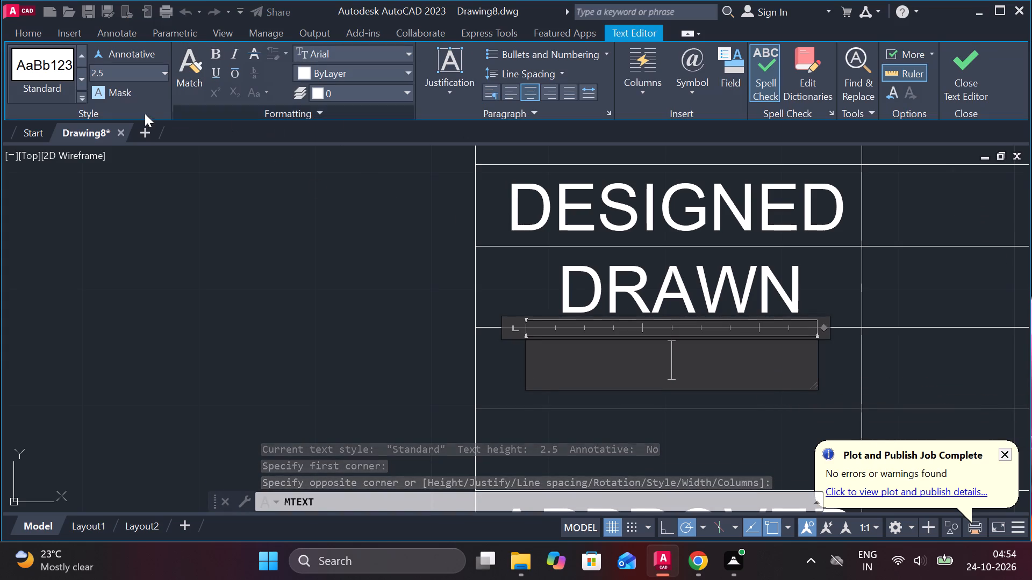
left_click(142, 76)
key("4")
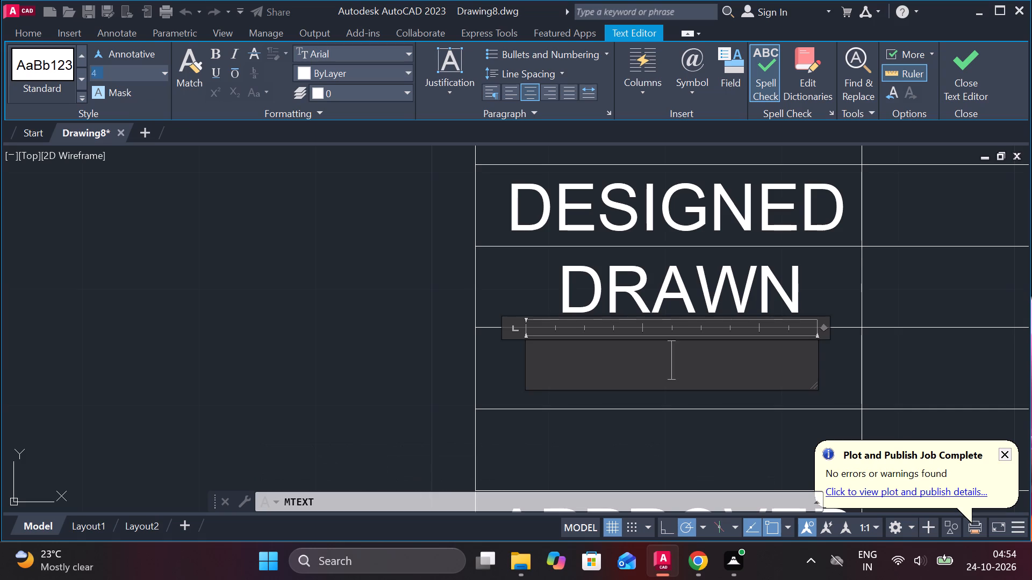
key("Return")
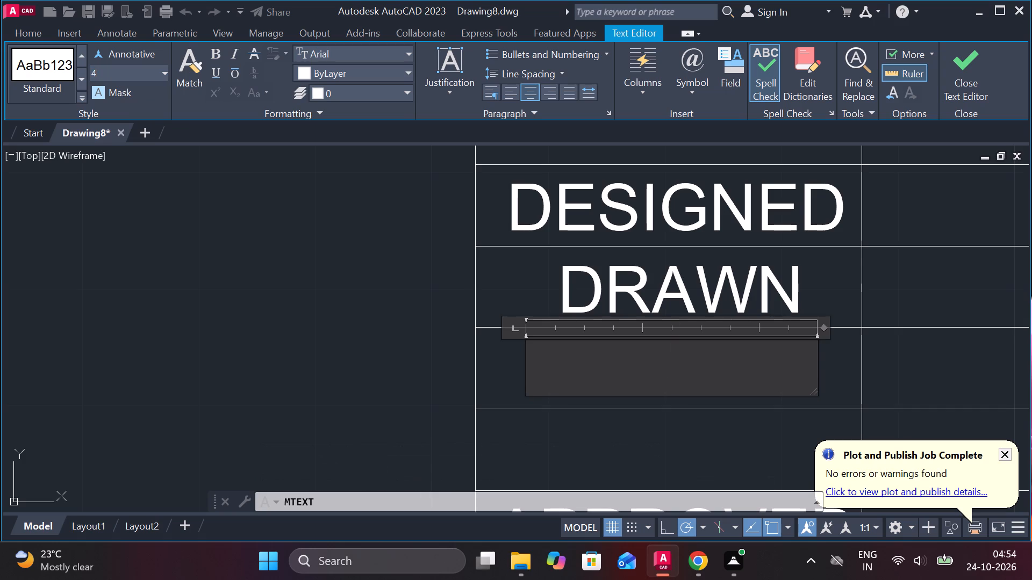
type("CHECKED")
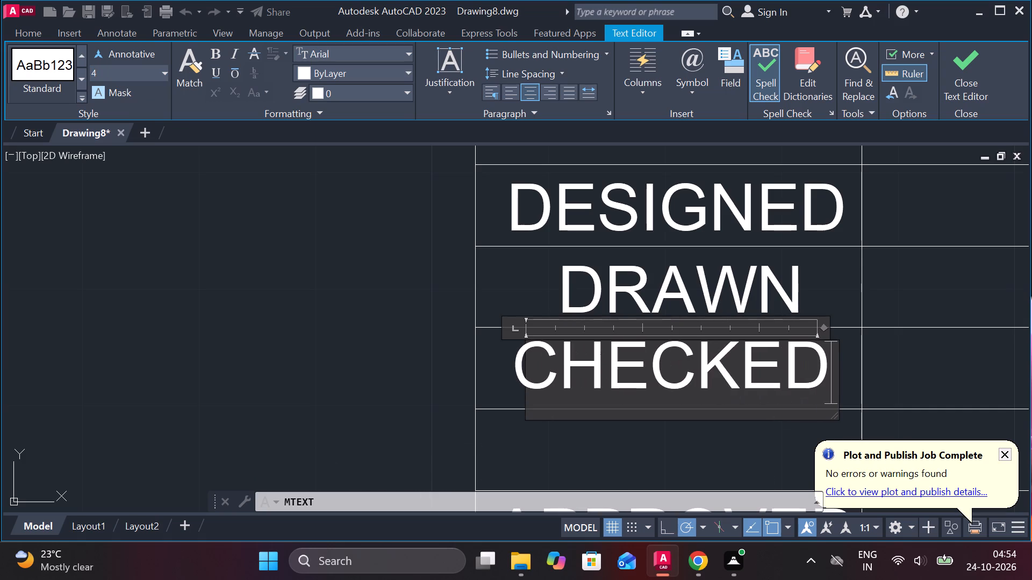
left_click(947, 86)
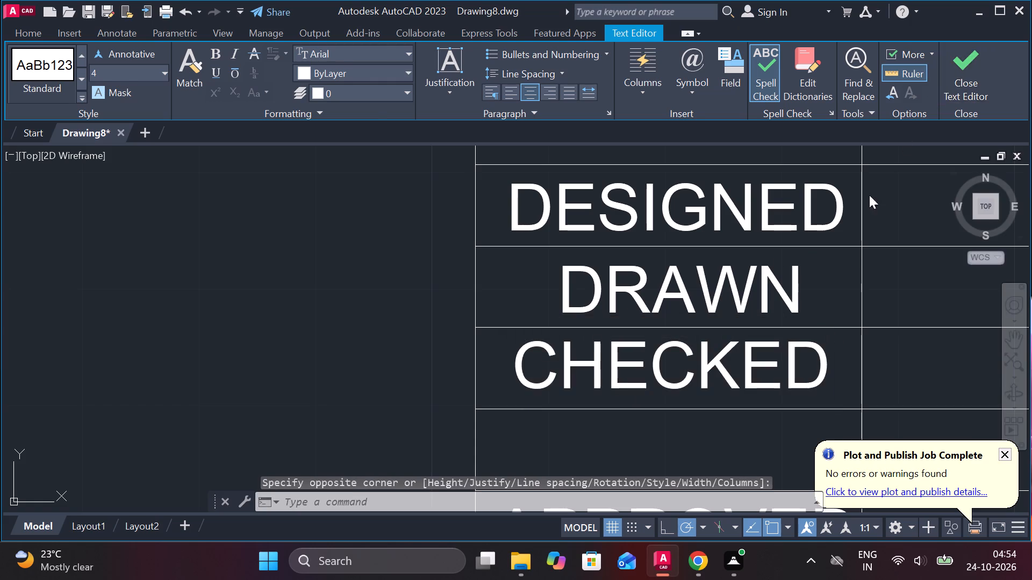
Add centre-aligned multiline text STANDARD at height 4 in the empty row between CHECKED and APPROVED.
scroll(754, 285, "down", 2)
scroll(757, 381, "up", 1)
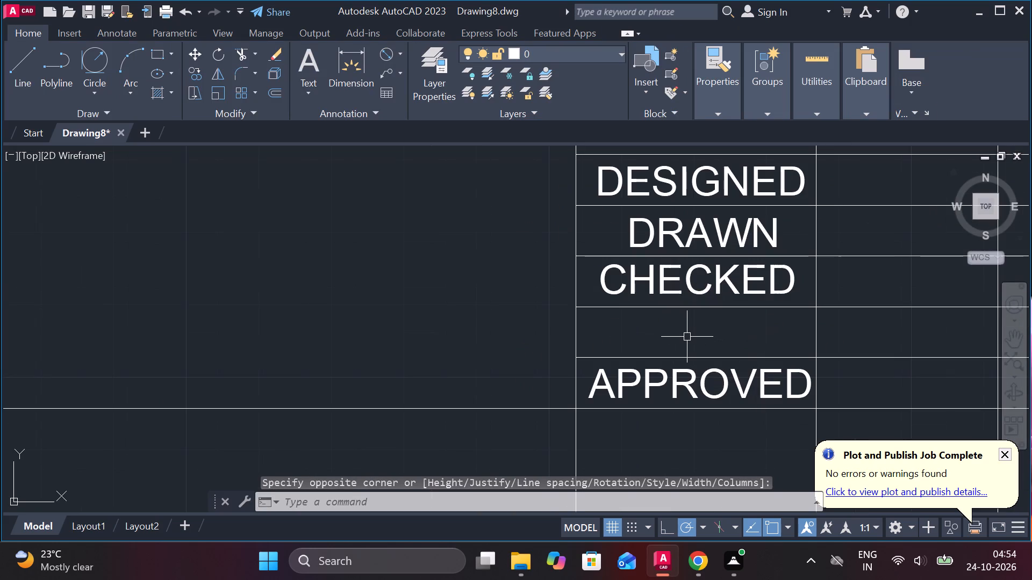
type("MT")
key("space")
scroll(683, 331, "up", 2)
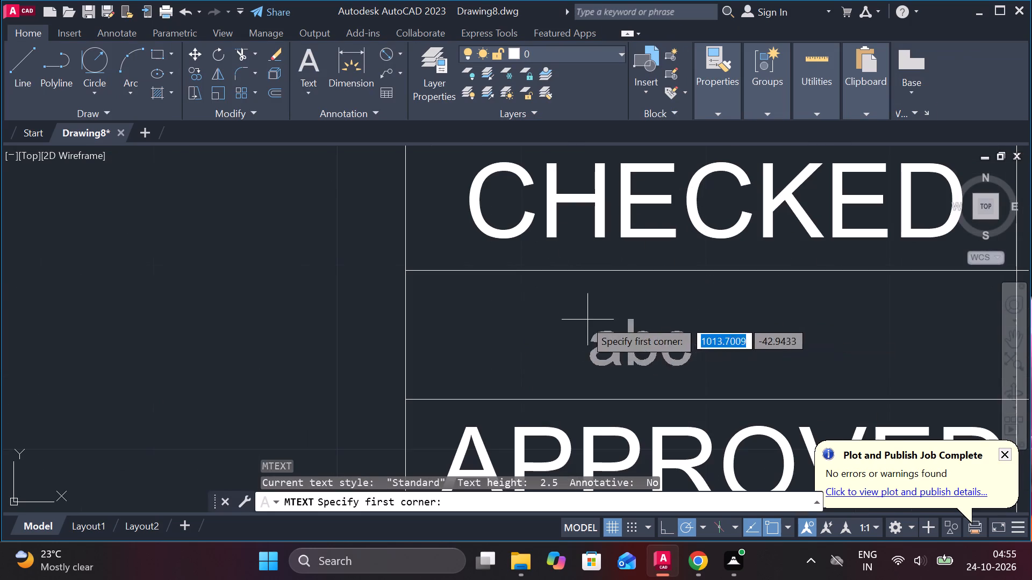
left_click(485, 294)
left_click(950, 354)
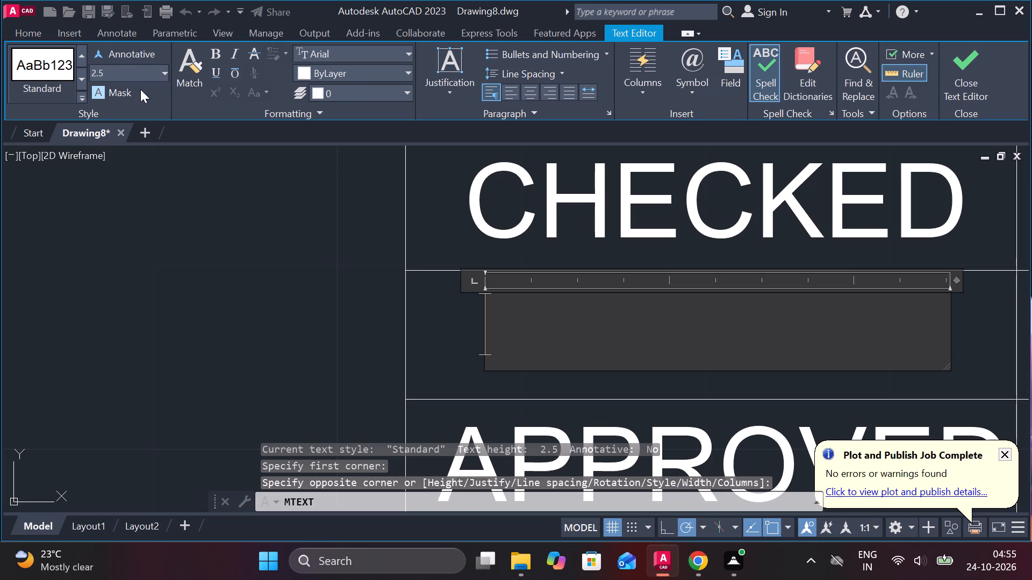
left_click(128, 77)
key("4")
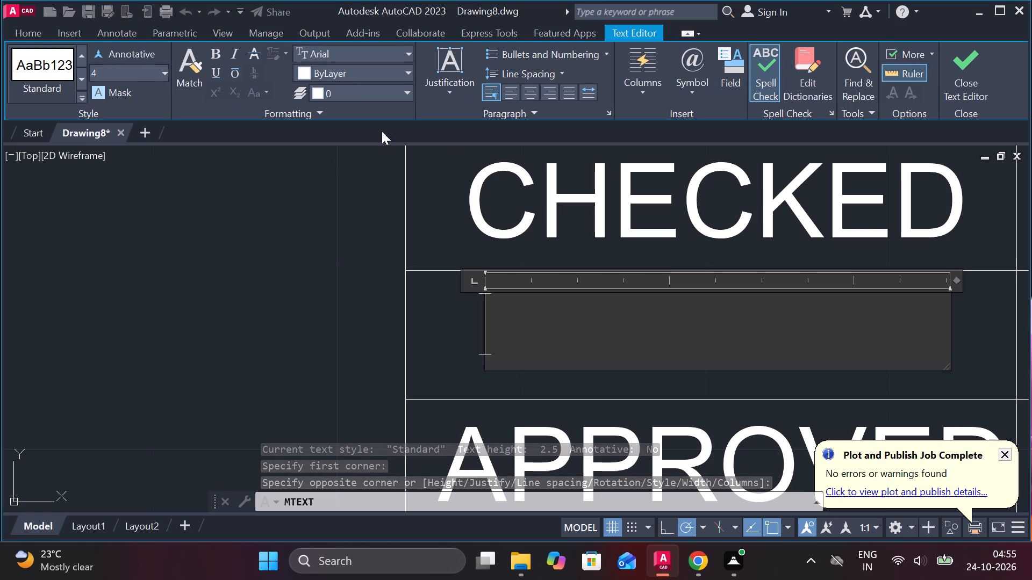
key("space")
left_click(528, 91)
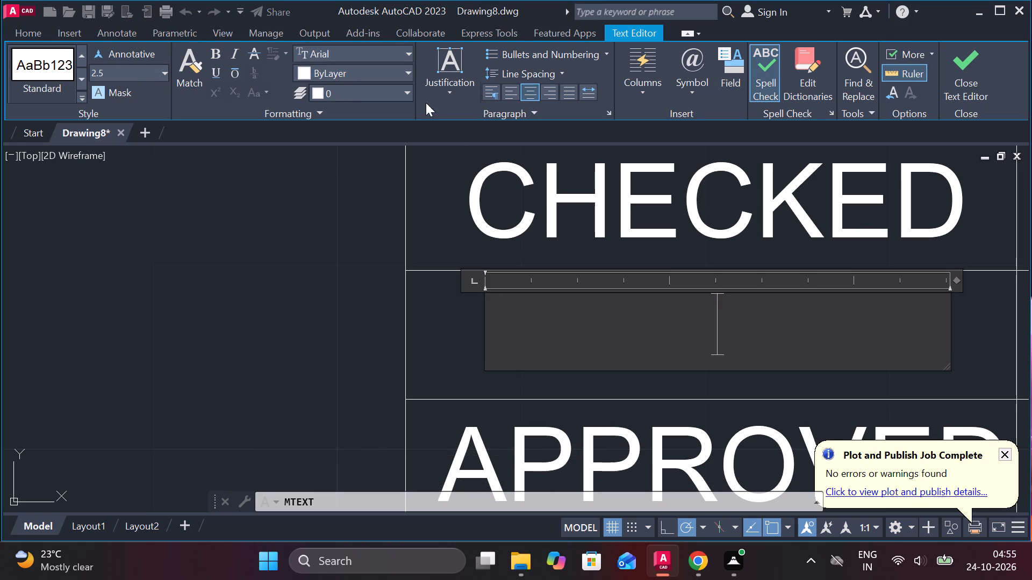
left_click(129, 64)
key("4")
key("Return")
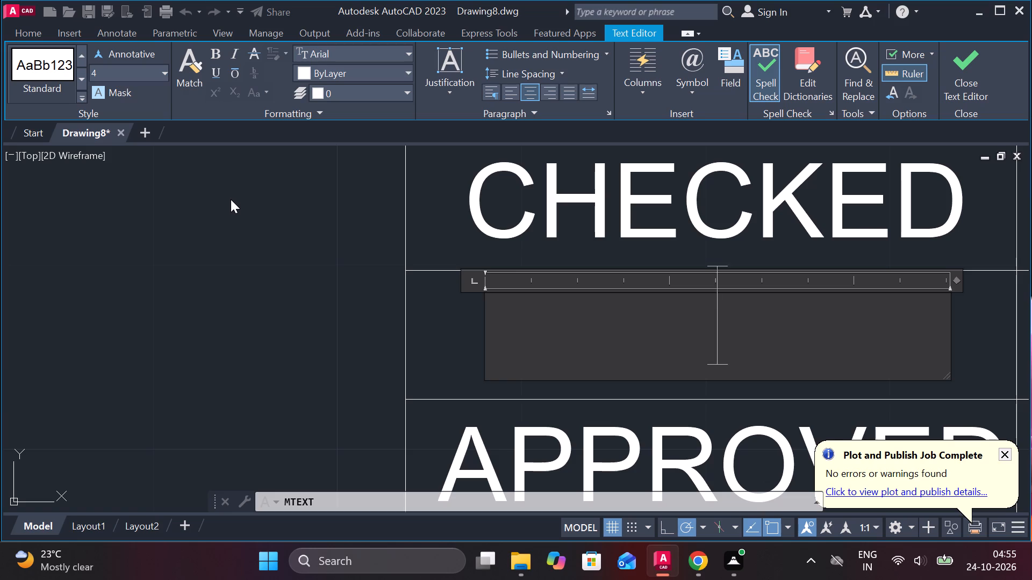
type("STANDARD")
left_click(959, 82)
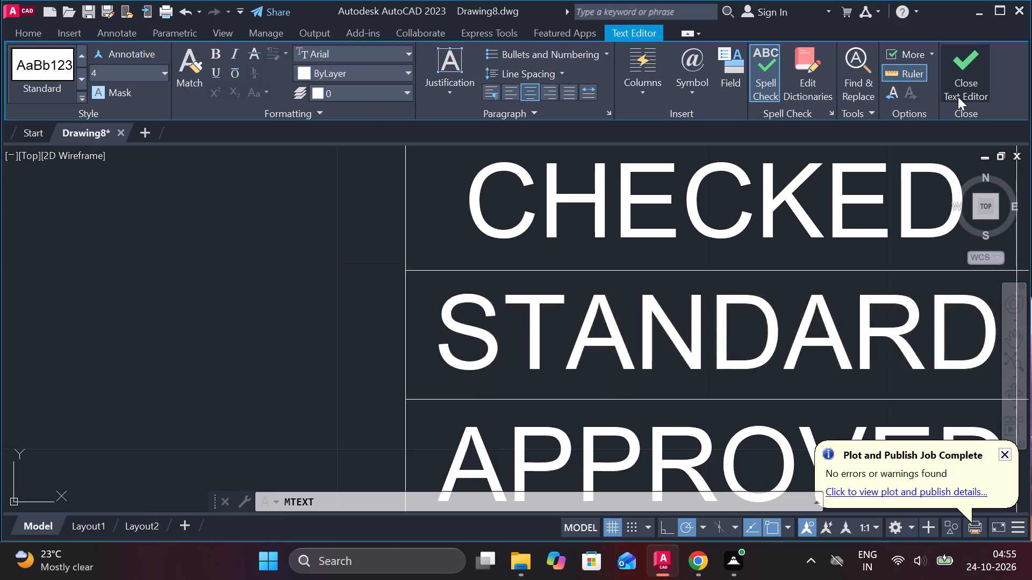
Trim the two vertical column lines below the APPROVED row to merge the title block's bottom-right cells into one.
scroll(830, 377, "down", 4)
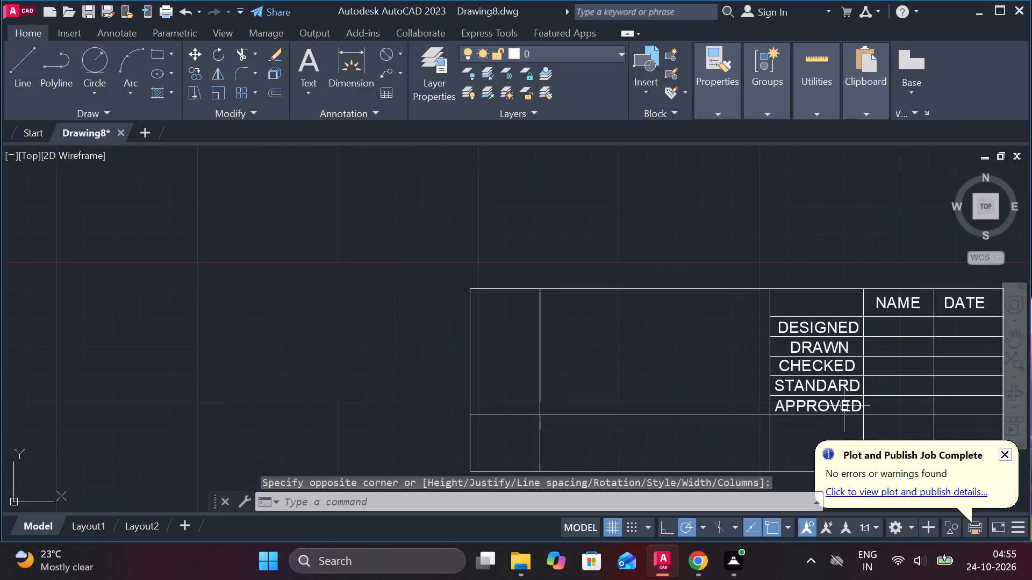
middle_click_drag(841, 398, 725, 320)
scroll(713, 353, "up", 1)
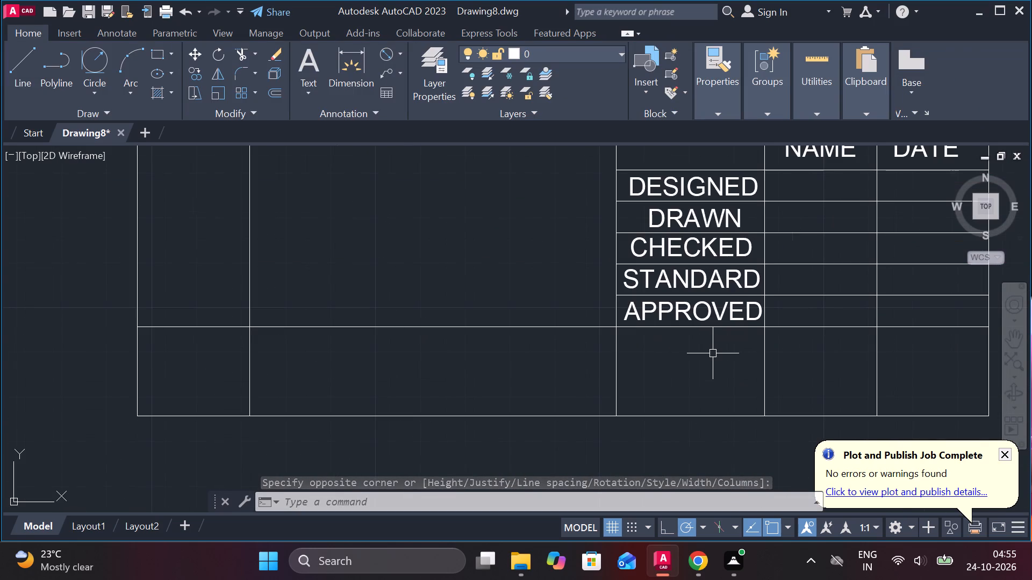
scroll(699, 361, "up", 1)
scroll(728, 374, "down", 1)
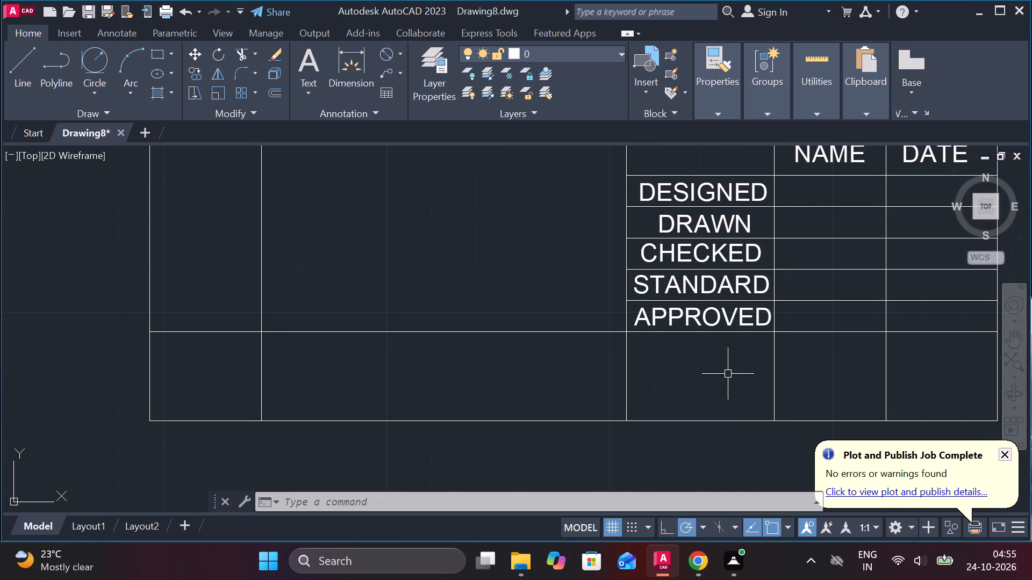
type("TR")
key("space")
left_click_drag(973, 370, 915, 375)
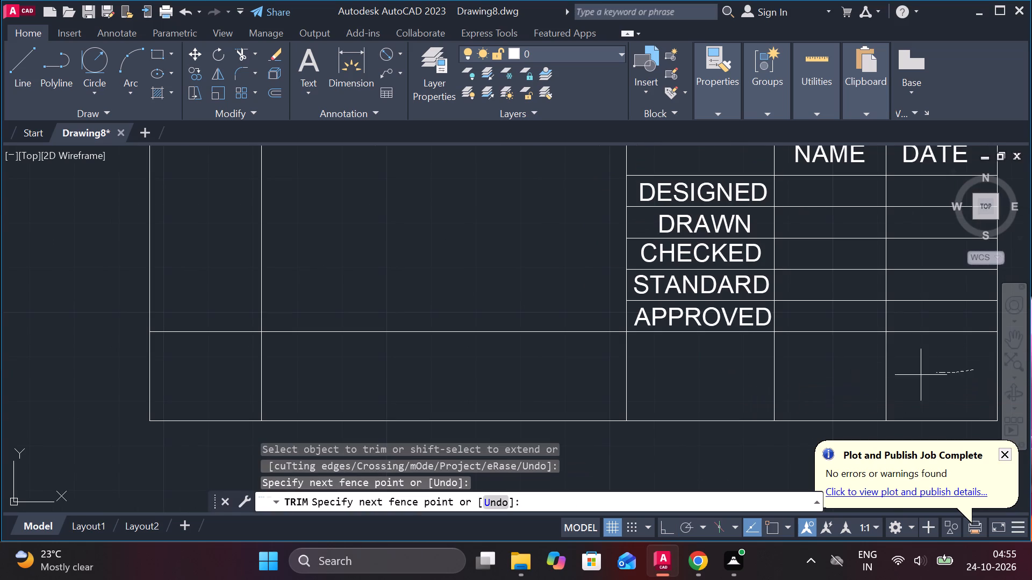
left_click_drag(915, 375, 742, 378)
scroll(753, 373, "up", 1)
key("Escape")
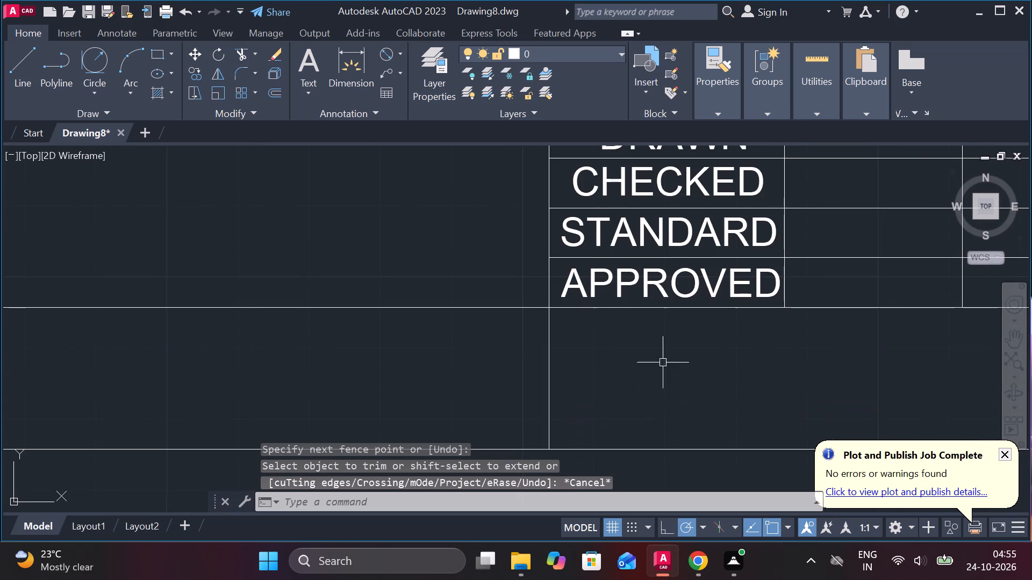
Copy the APPROVED text twice into the merged bottom cell, once directly below the original and once towards the cell's lower right.
scroll(663, 362, "down", 2)
left_click(661, 326)
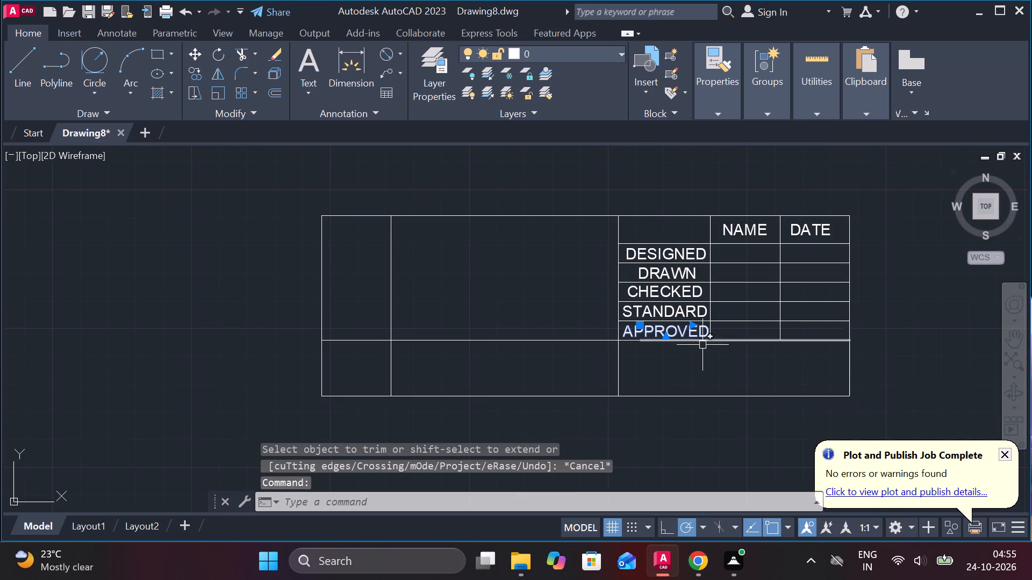
type("CO")
key("Return")
left_click(706, 354)
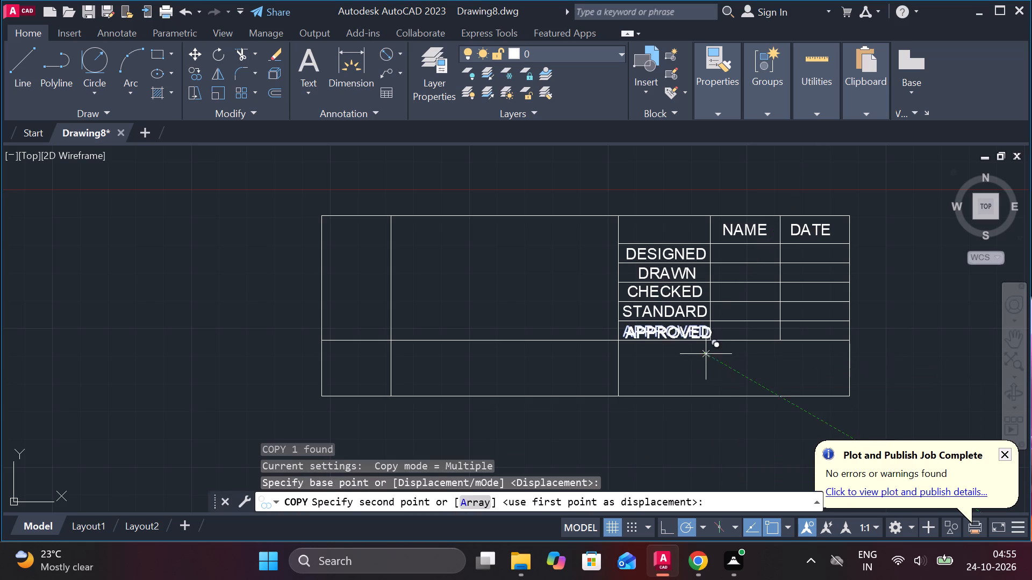
scroll(706, 356, "up", 4)
scroll(698, 438, "down", 1)
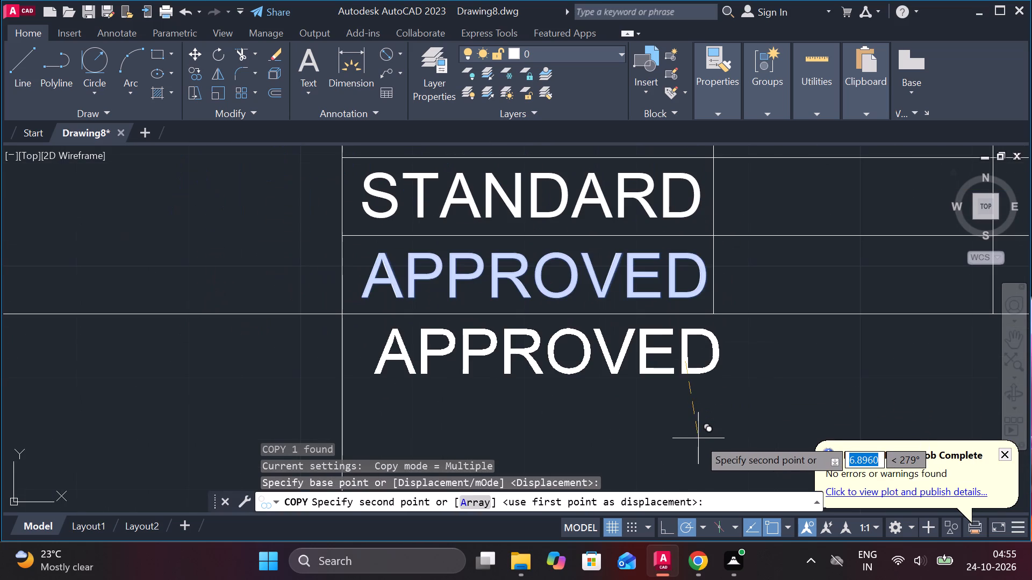
left_click(694, 448)
scroll(700, 430, "down", 2)
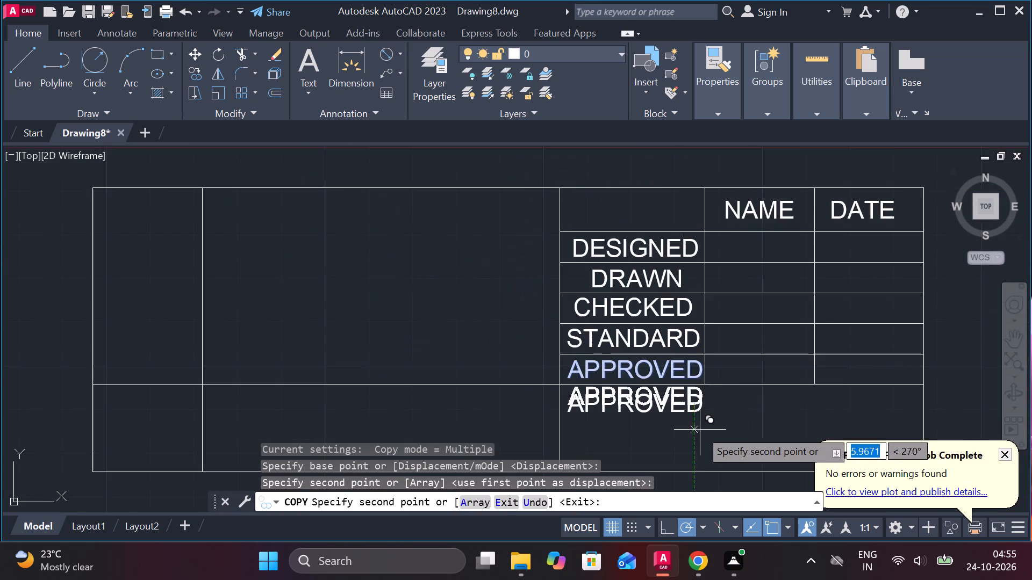
middle_click_drag(699, 419, 604, 315)
scroll(764, 352, "up", 3)
scroll(789, 375, "down", 1)
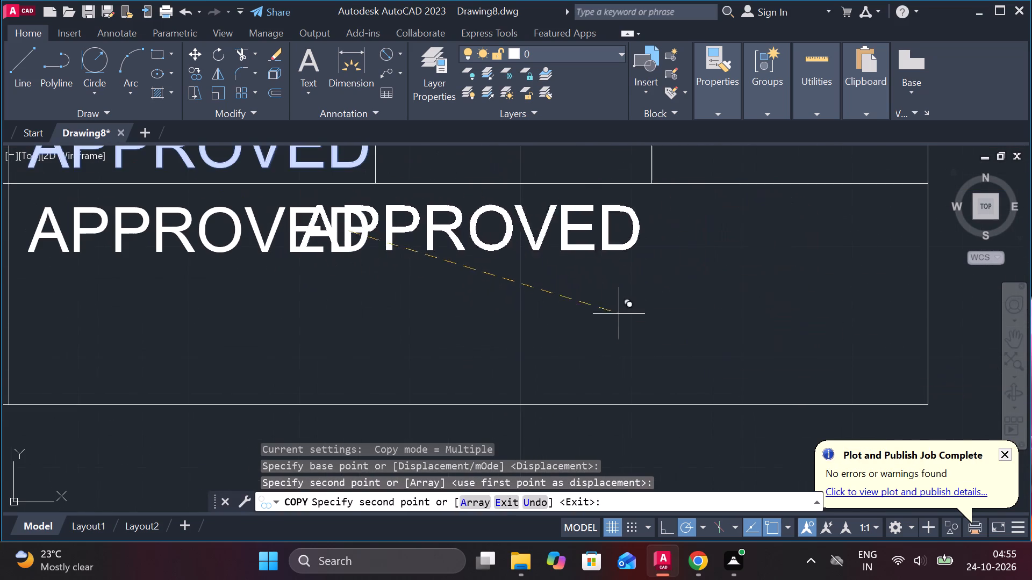
left_click(784, 432)
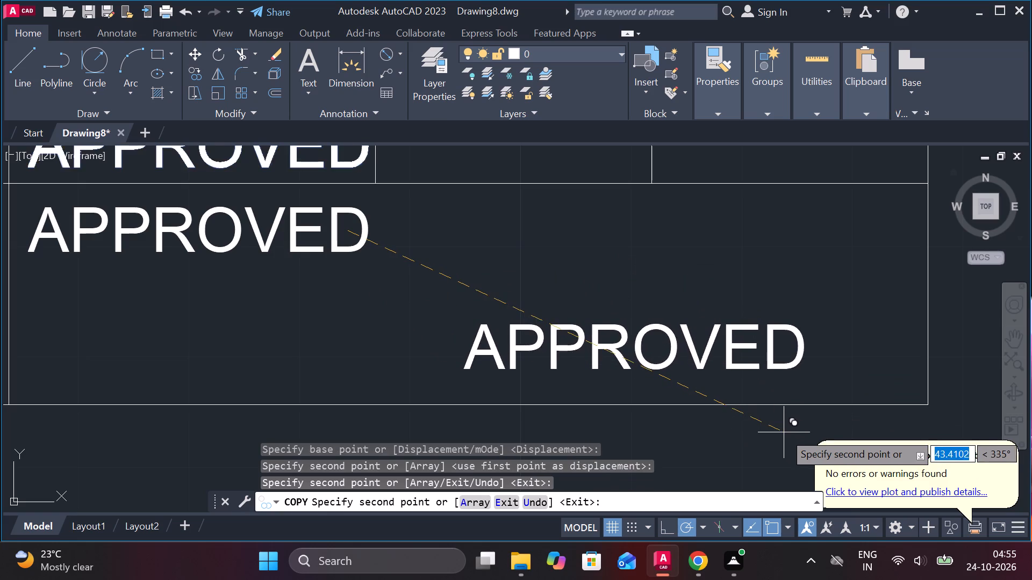
key("Escape")
Change the APPROVED copy at the upper left of the merged bottom cell to DRAWING NO.
double_click(306, 215)
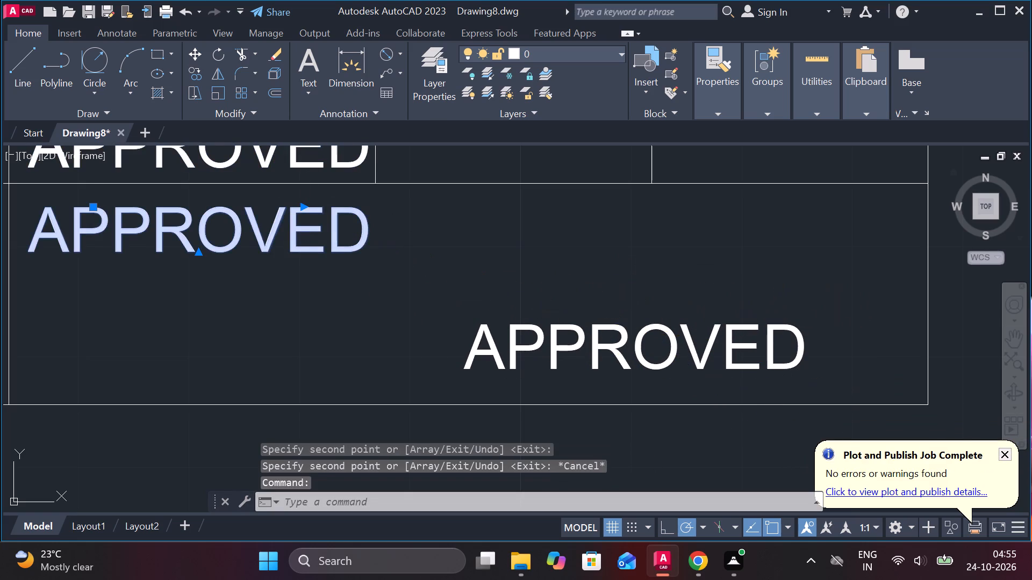
left_click(391, 236)
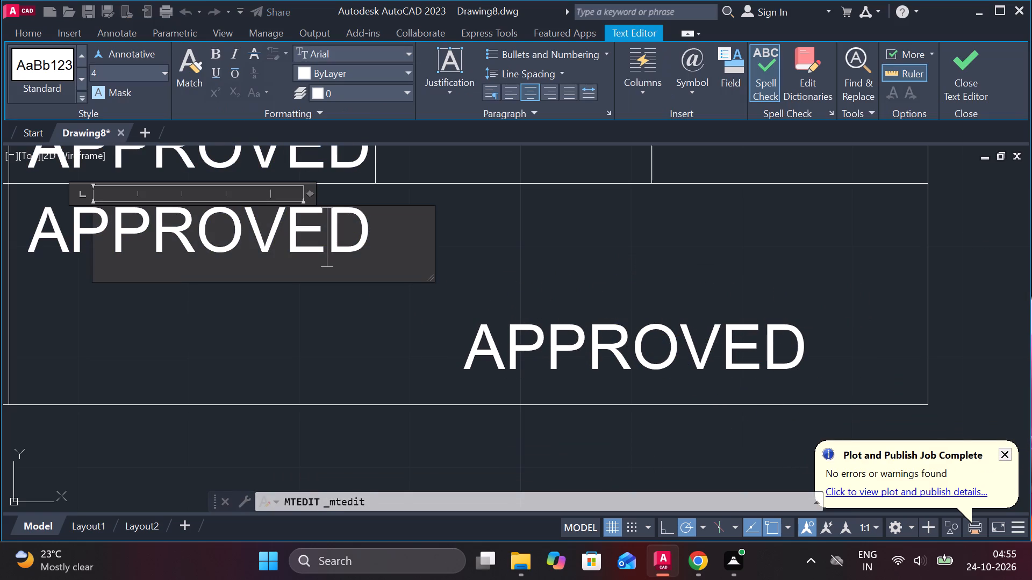
key("Right")
key("BackSpace")
key("BackSpace")
key("BackSpace")
key("BackSpace")
key("BackSpace")
key("BackSpace")
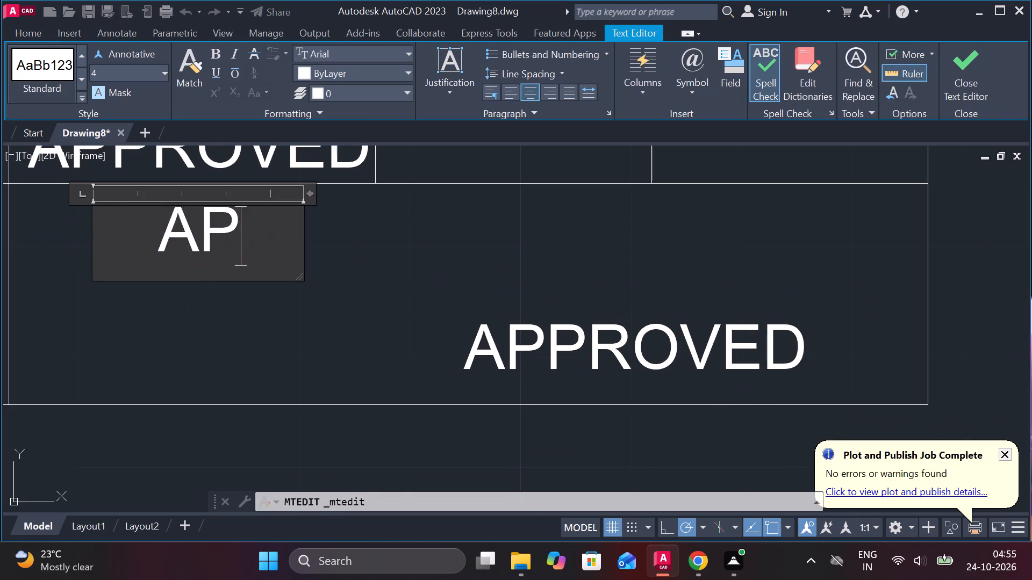
key("BackSpace")
key("BackSpace")
type("DRAWING NO")
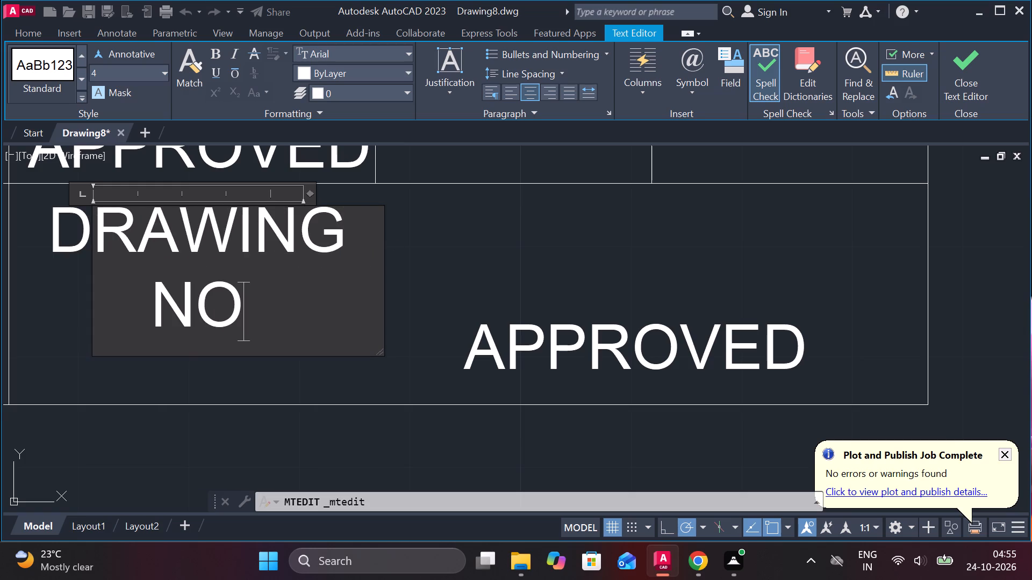
left_click(384, 255)
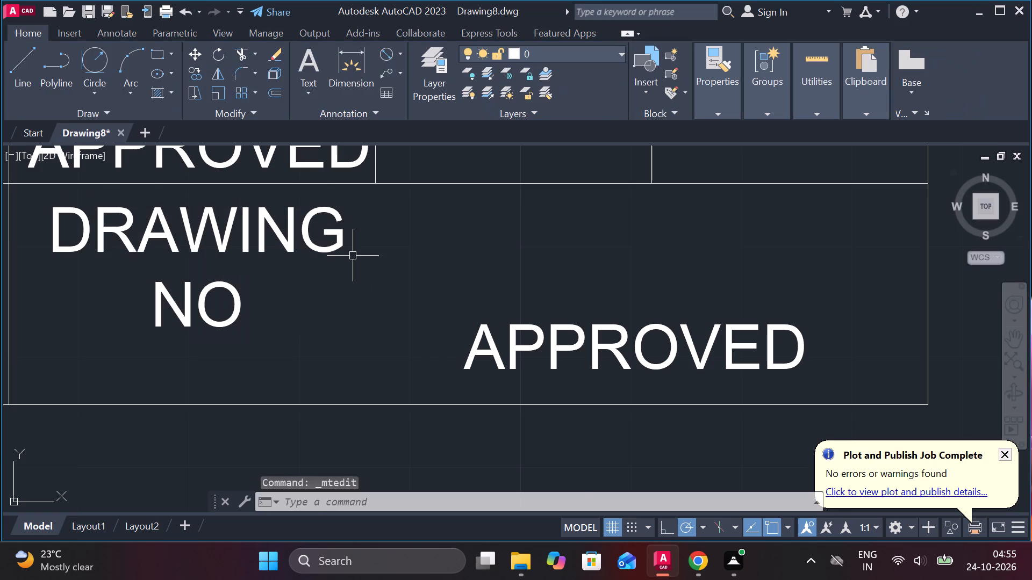
Widen the DRAWING NO text frame in the merged bottom cell so the label fits on one line.
double_click(326, 242)
left_click(324, 242)
double_click(271, 232)
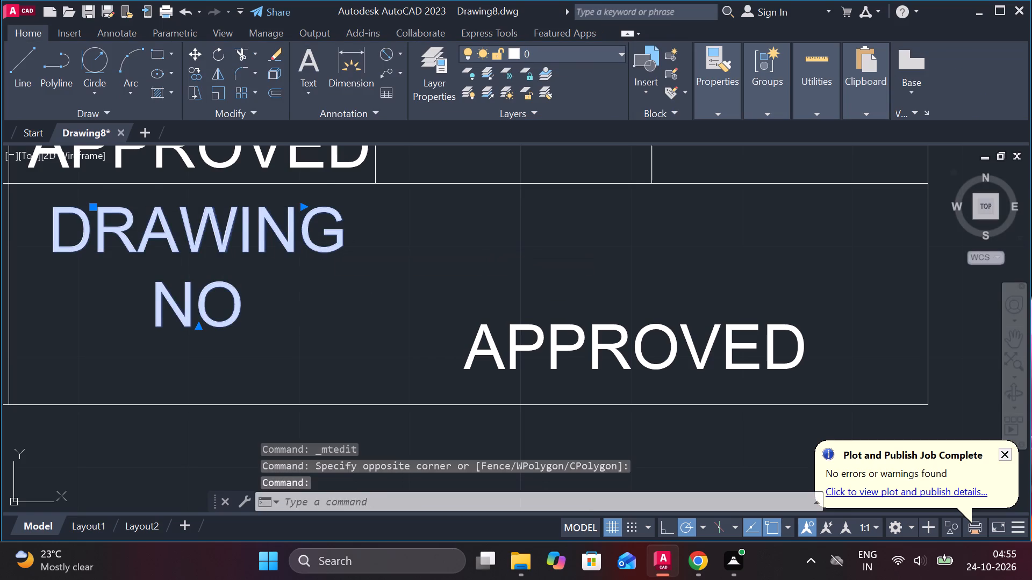
left_click_drag(381, 277, 463, 267)
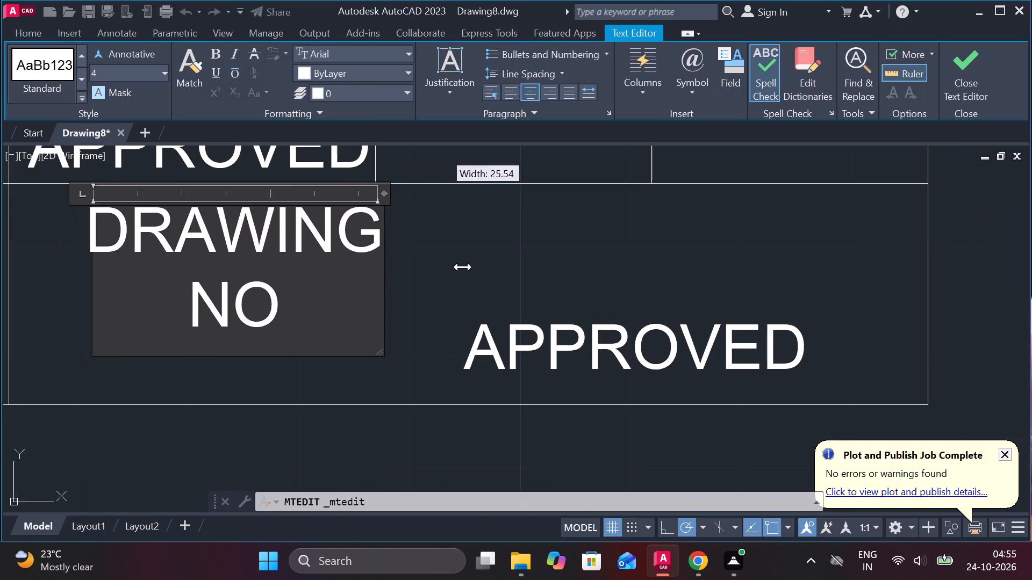
left_click_drag(463, 267, 575, 250)
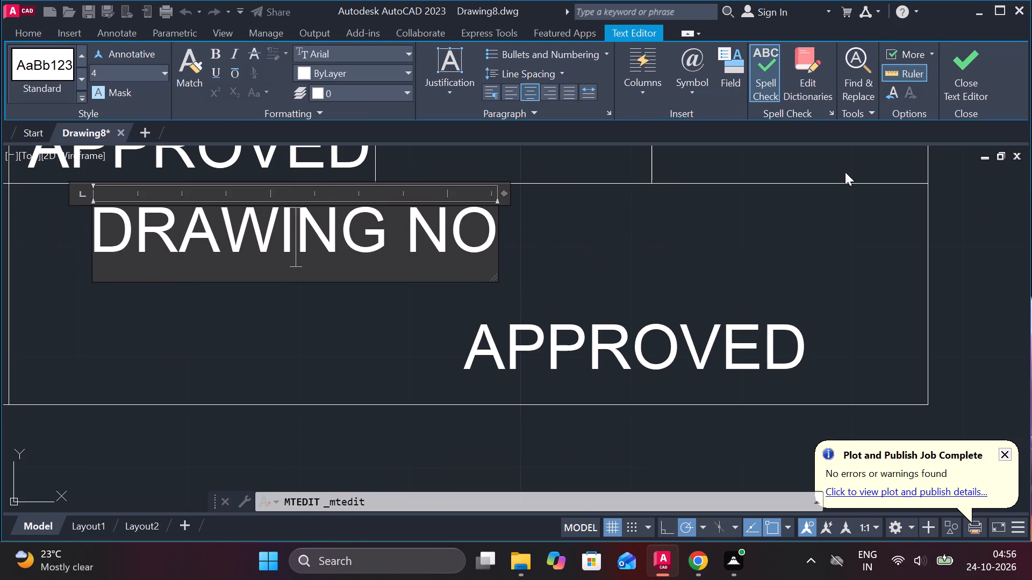
left_click(955, 69)
Replace the APPROVED copy at the lower right of the merged bottom cell with SHEET NO 1 OF 1.
scroll(617, 260, "down", 2)
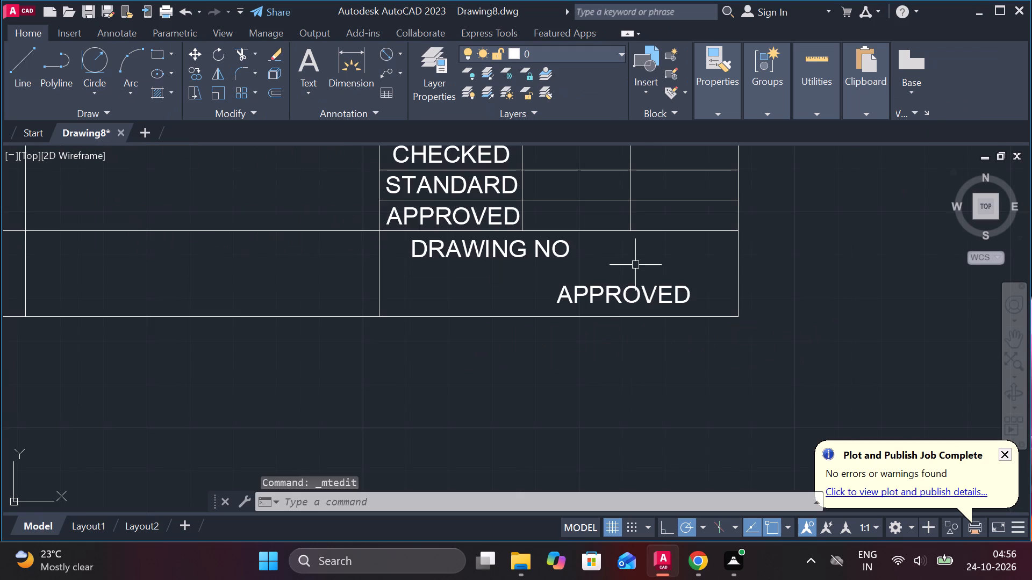
scroll(598, 269, "down", 2)
scroll(610, 274, "up", 1)
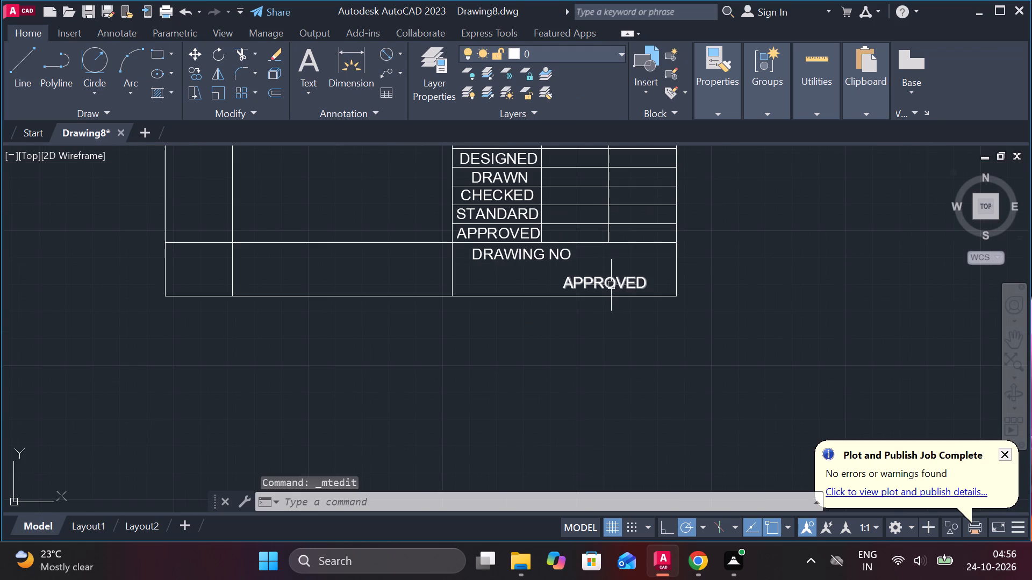
scroll(586, 280, "up", 1)
double_click(607, 285)
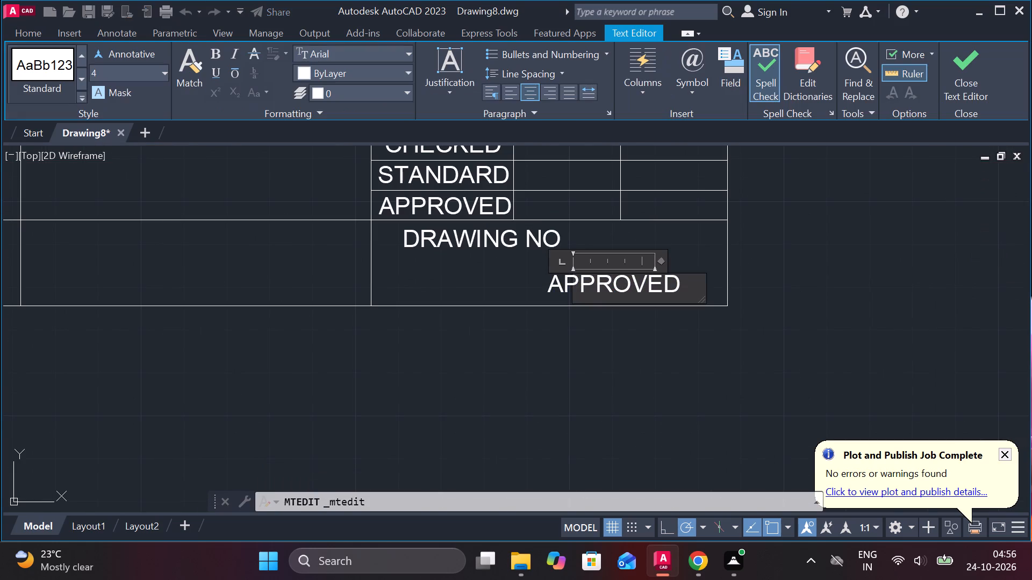
left_click_drag(696, 289, 534, 307)
left_click_drag(679, 289, 534, 295)
key("BackSpace")
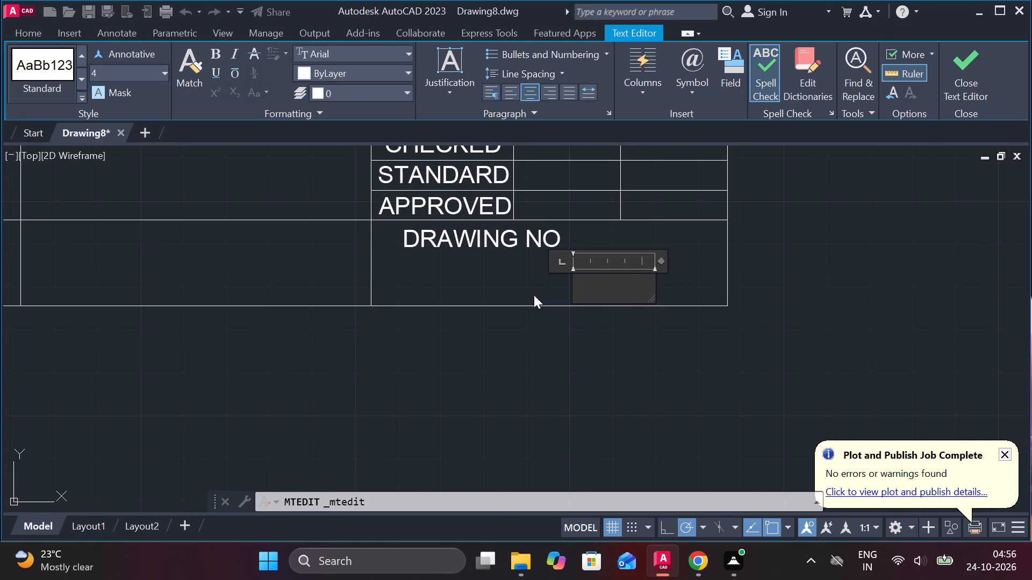
type("SHEET NO")
key("space")
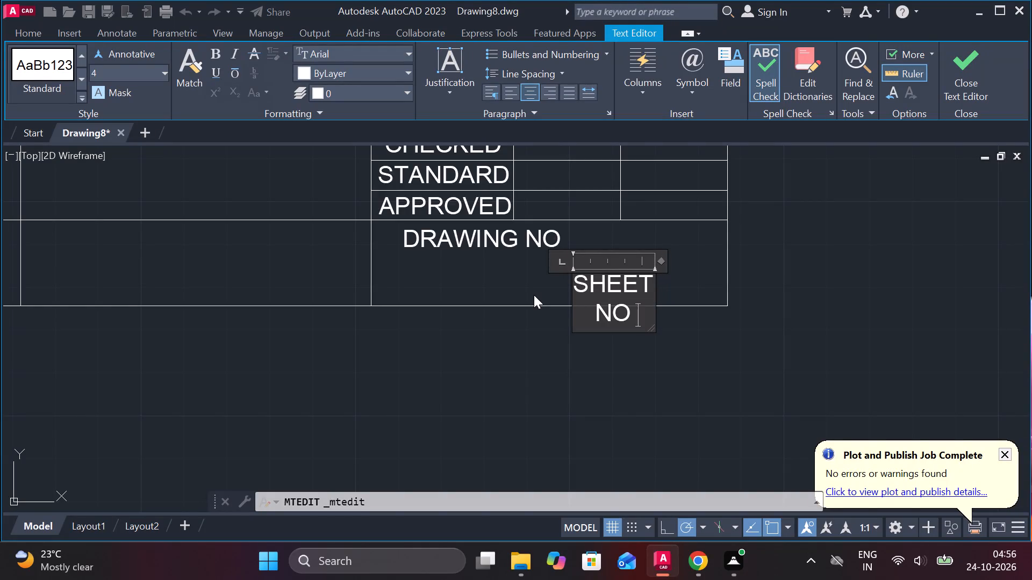
type("1")
key("space")
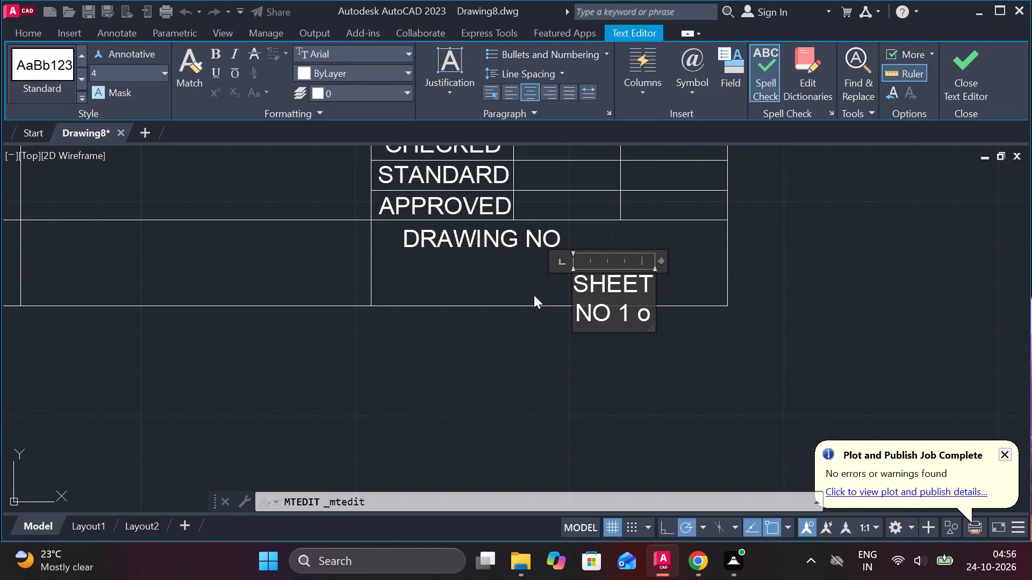
key("f")
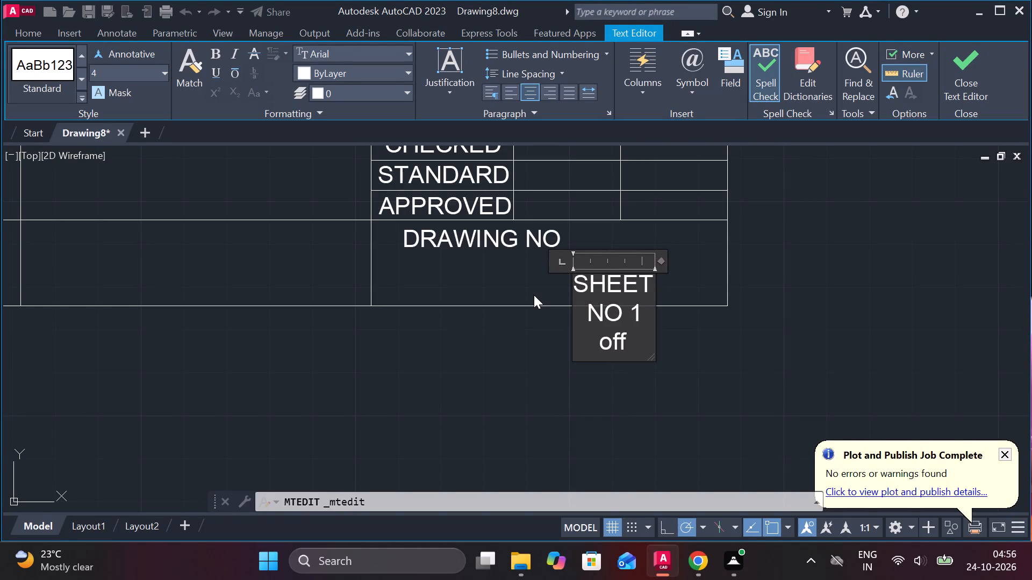
key("BackSpace")
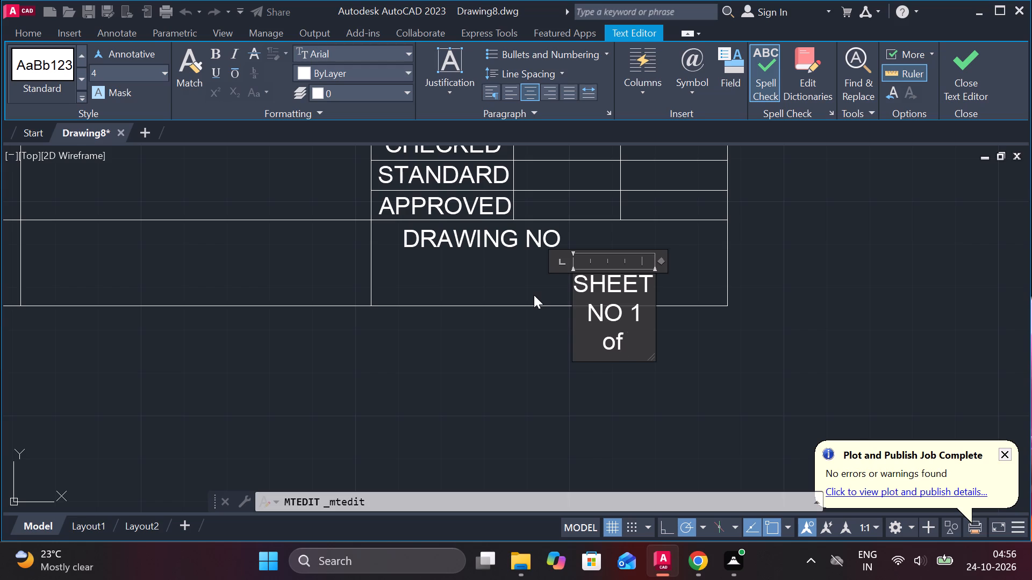
key("space")
type("1")
left_click(615, 336)
key("BackSpace")
key("BackSpace")
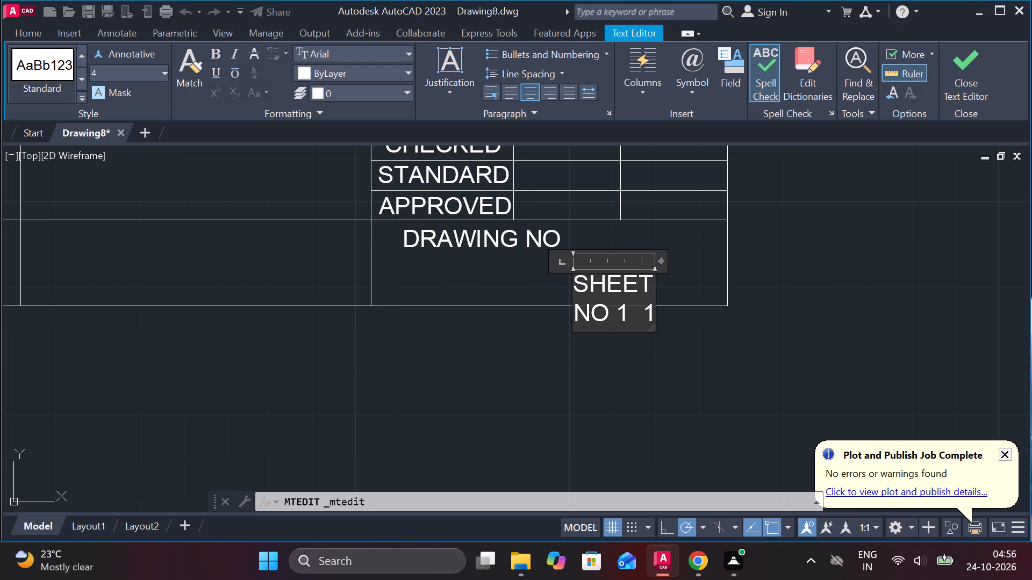
key("o")
key("f")
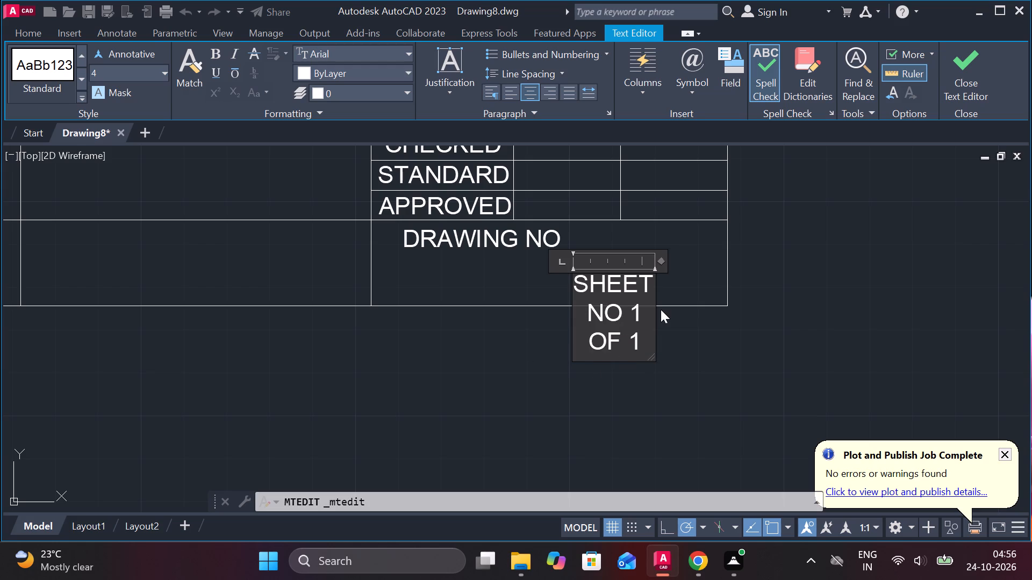
Widen the SHEET NO 1 OF 1 text frame so the label fits on one line.
left_click_drag(653, 298, 782, 306)
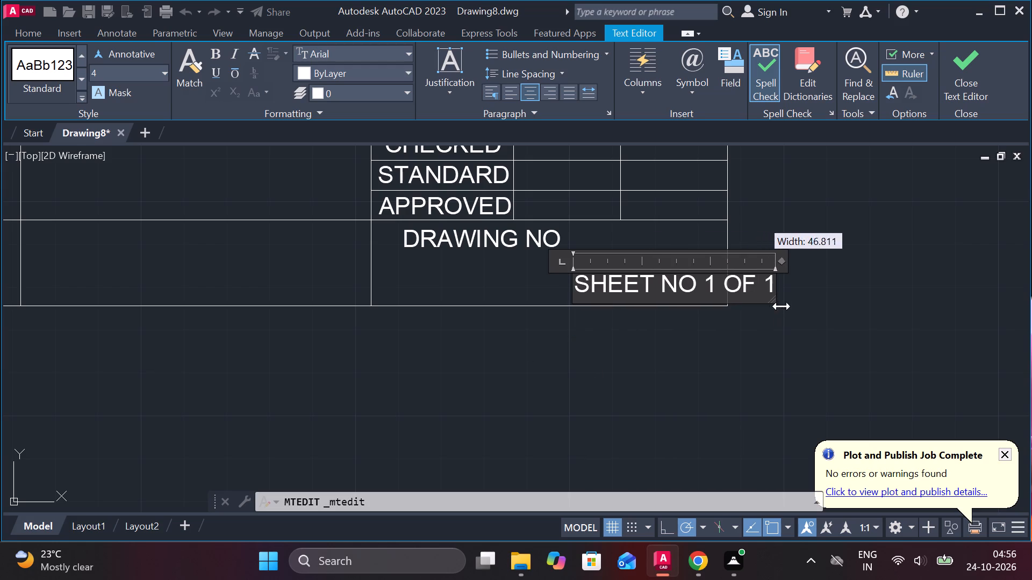
left_click_drag(782, 306, 784, 305)
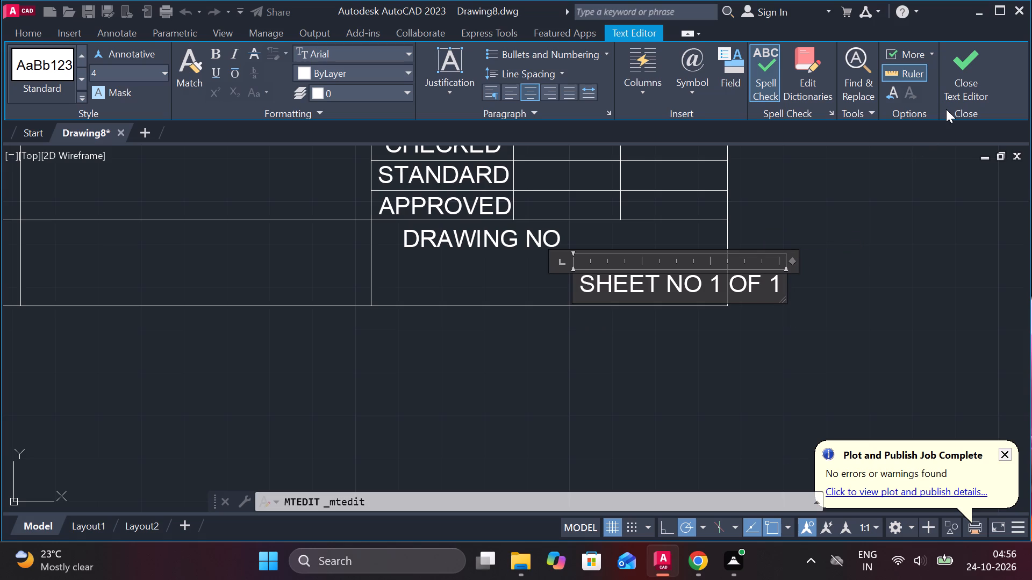
left_click(948, 100)
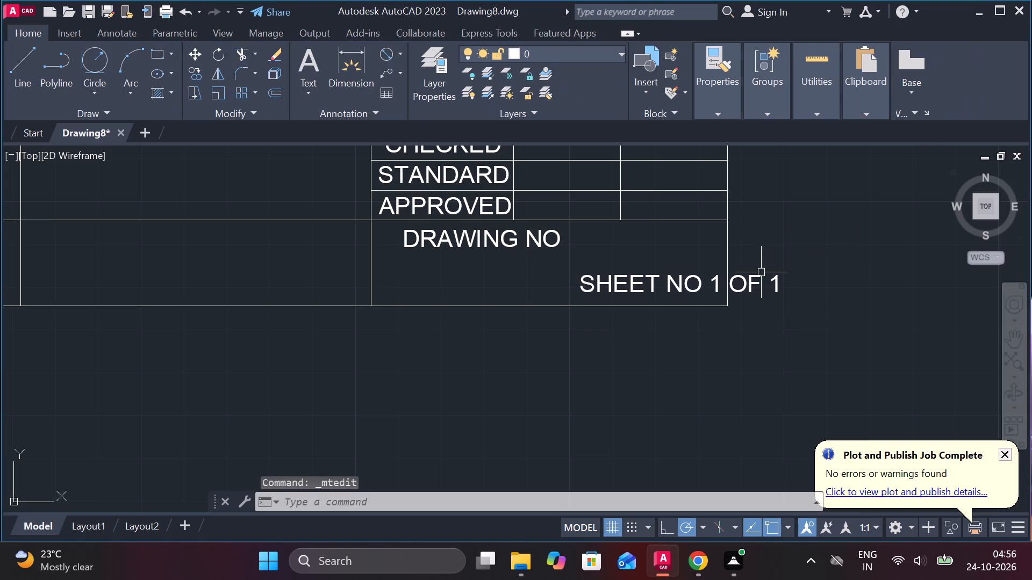
Move the SHEET NO 1 OF 1 text horizontally to the left so it sits inside the merged bottom cell.
left_click(761, 274)
left_click(570, 278)
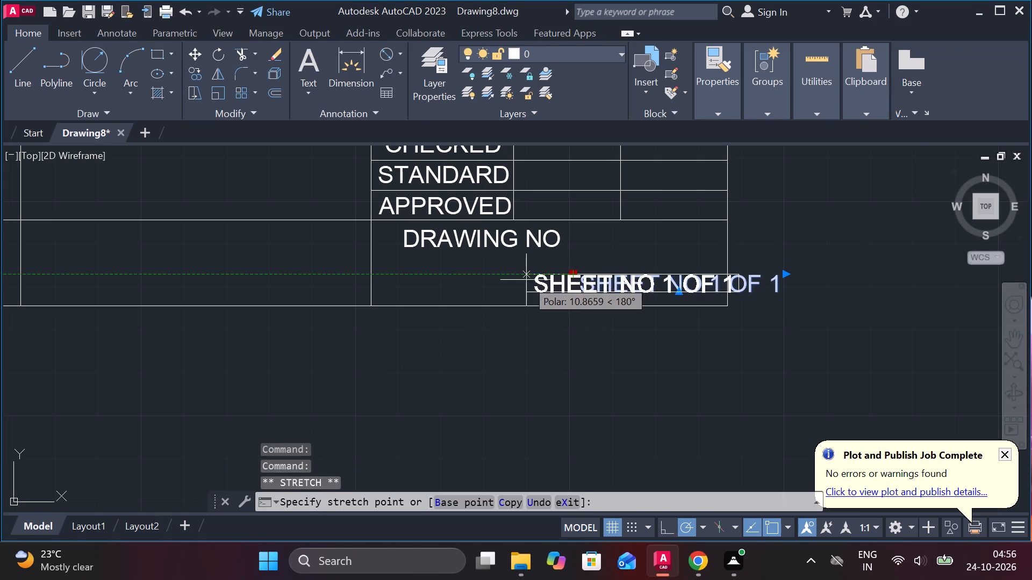
left_click(505, 282)
key("Escape")
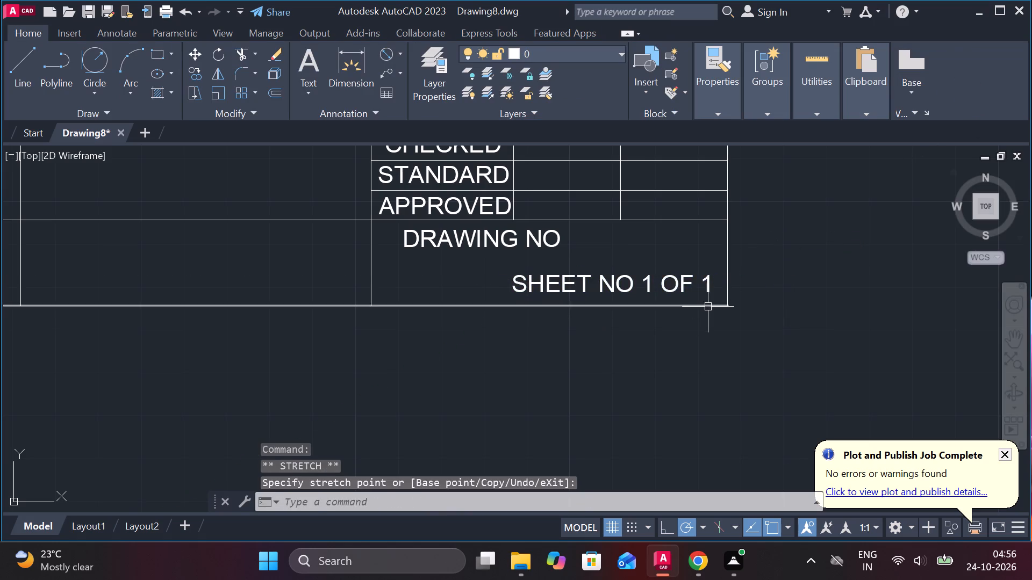
Trim the upper part of the title block's first vertical line, above the horizontal divider, to merge the two large upper-left cells.
scroll(719, 313, "down", 2)
scroll(712, 305, "up", 5)
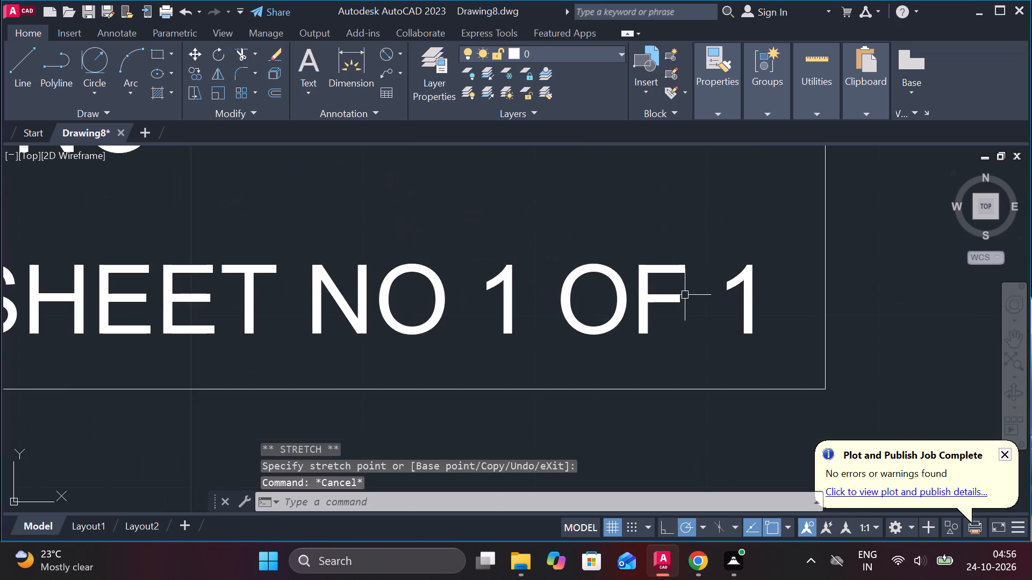
scroll(683, 306, "down", 4)
middle_click_drag(468, 308, 530, 324)
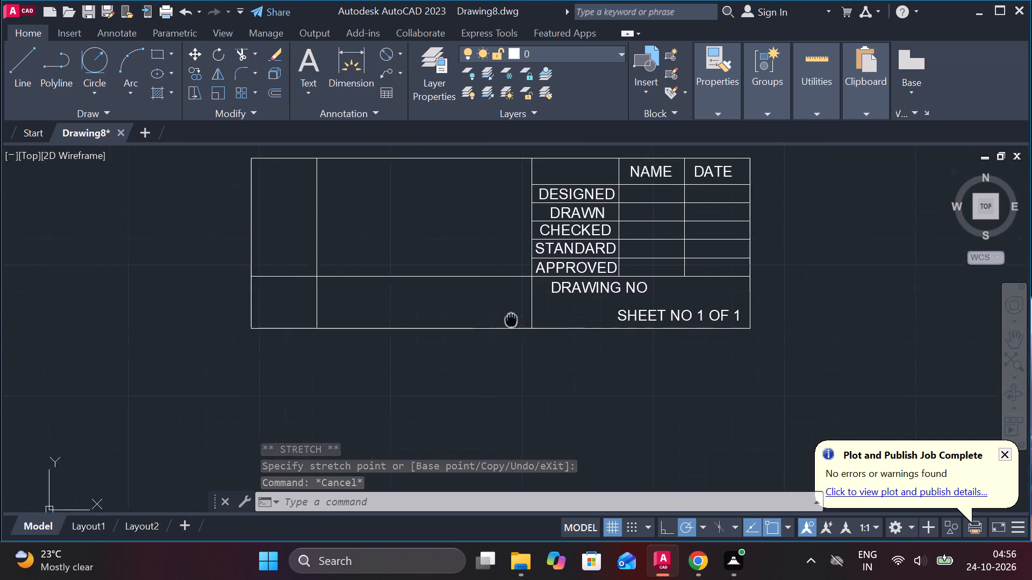
middle_click_drag(530, 324, 661, 339)
scroll(458, 292, "up", 1)
scroll(458, 291, "down", 1)
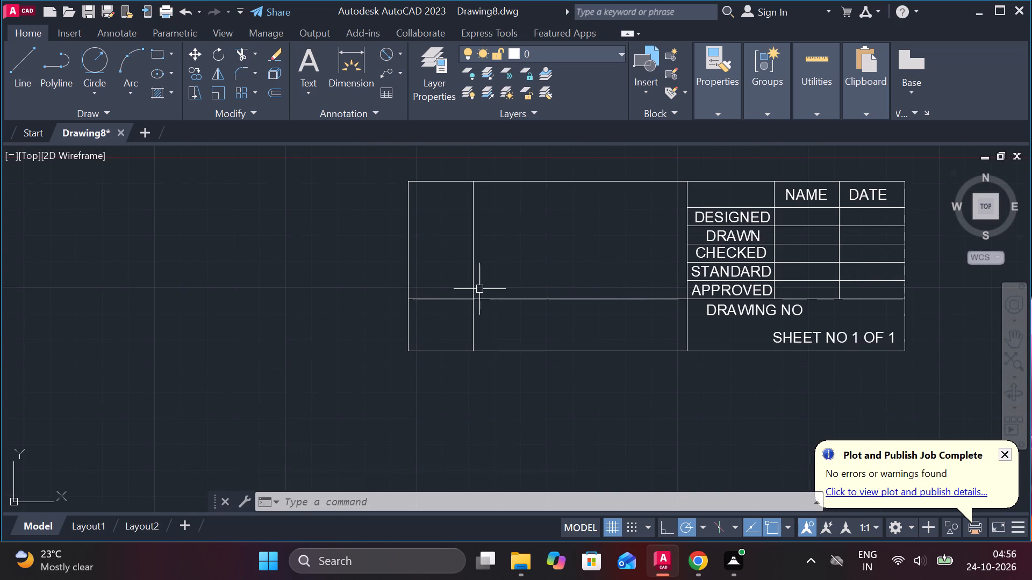
type("TR")
key("space")
left_click_drag(495, 247, 458, 243)
key("Escape")
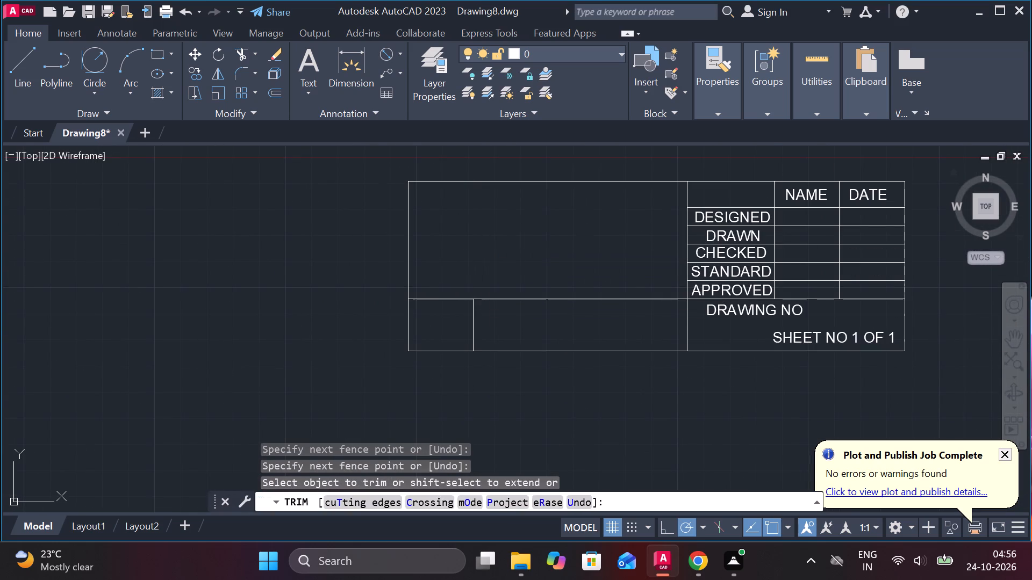
Add multiline text AUTO CAD at height 10 in the title block's large upper-left cell.
type("MT")
key("space")
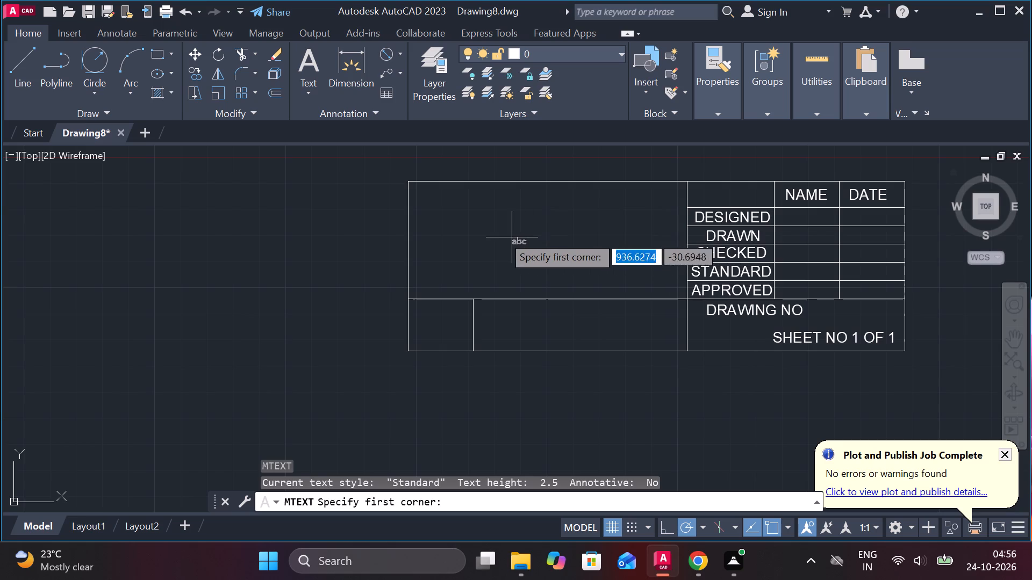
left_click(467, 208)
left_click(653, 271)
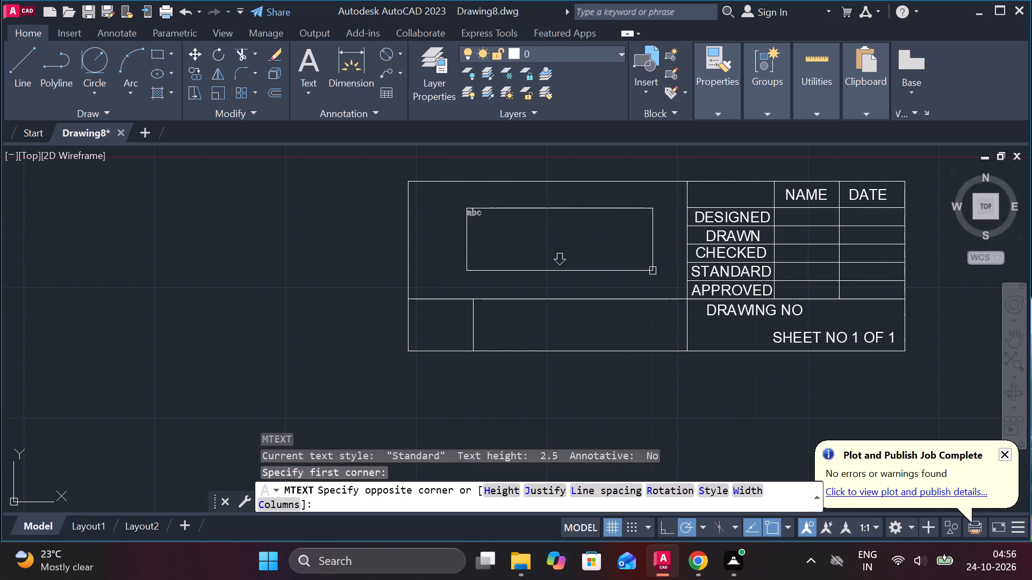
left_click(127, 73)
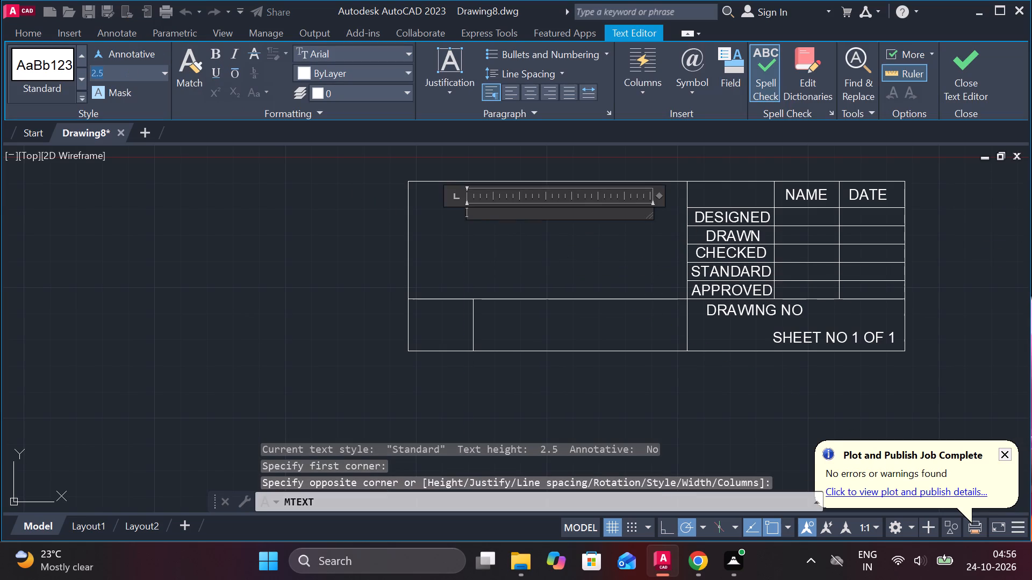
key("1")
key("0")
key("Return")
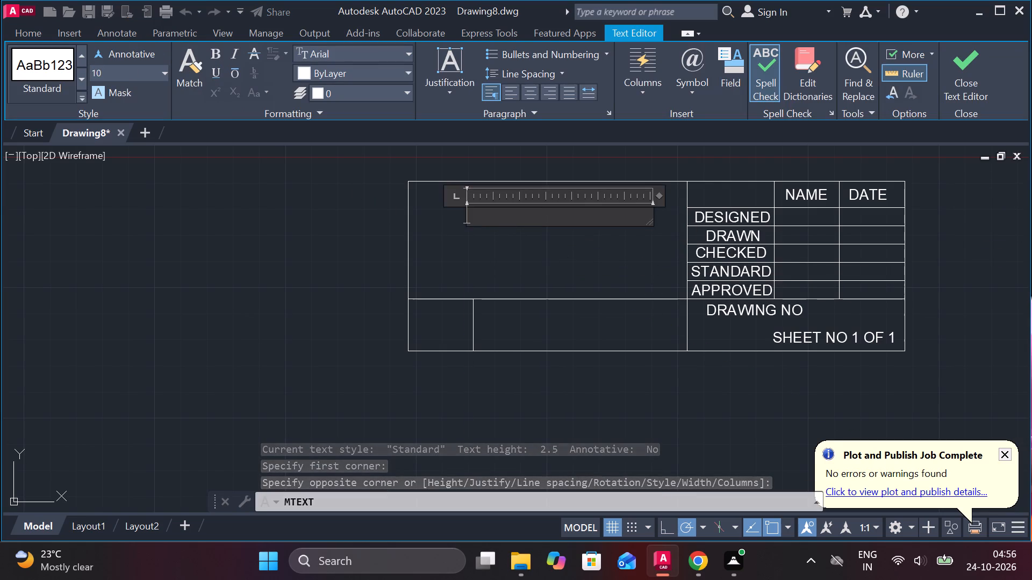
key("a")
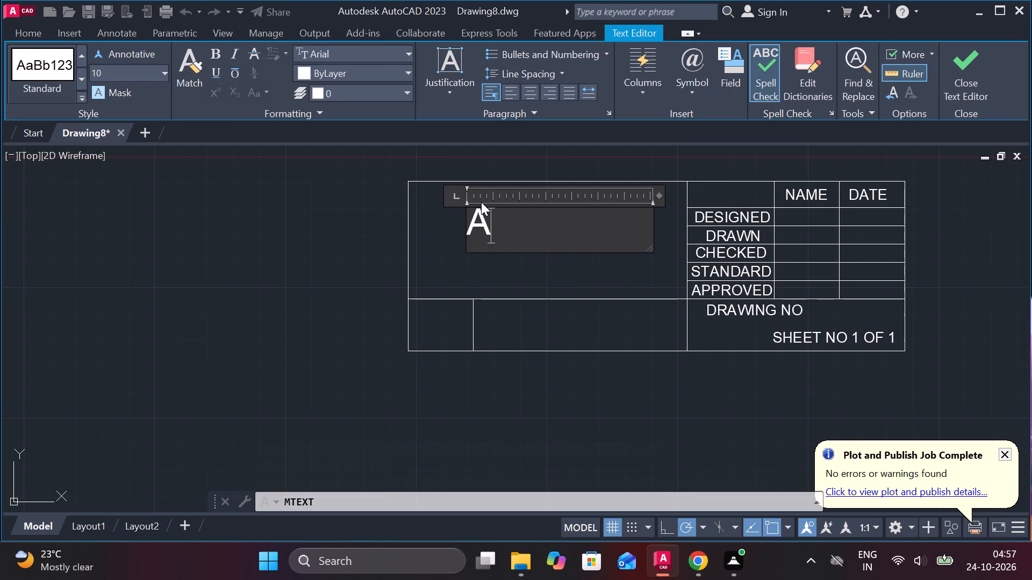
type("UTO CAD")
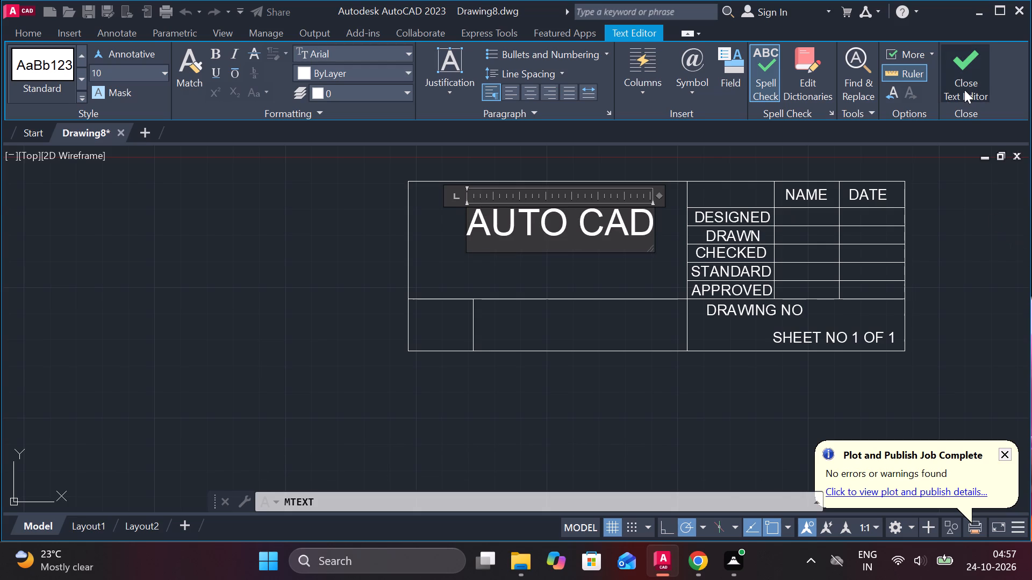
left_click(964, 90)
Move the AUTO CAD text slightly down and to the left to centre it in its cell.
left_click(589, 227)
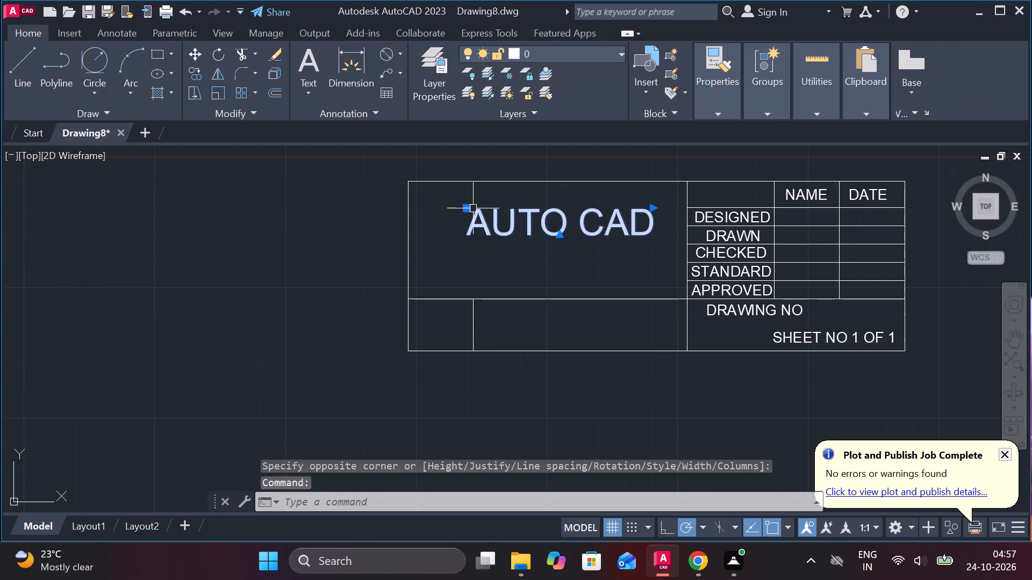
left_click(465, 208)
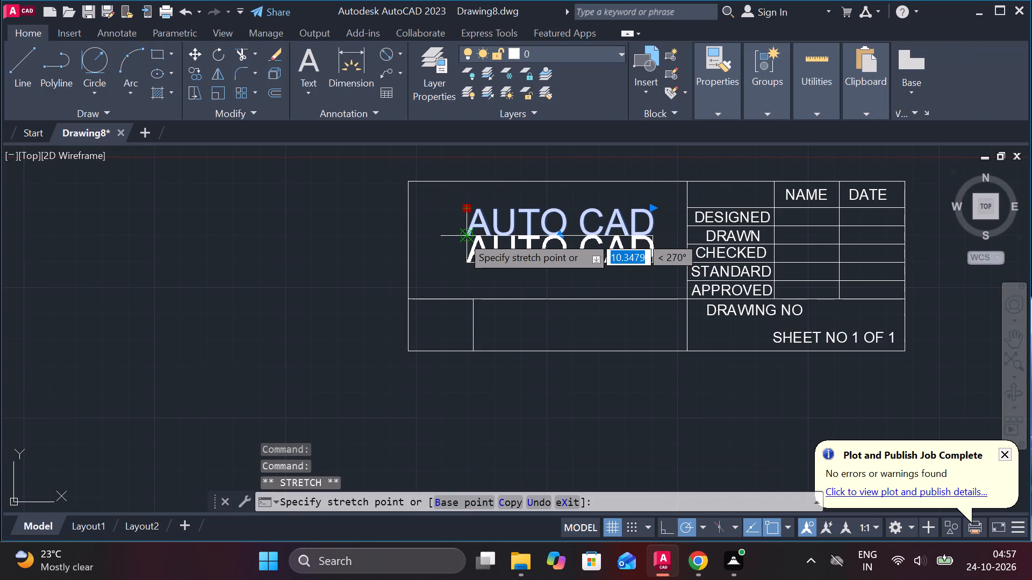
scroll(462, 236, "up", 2)
left_click(442, 206)
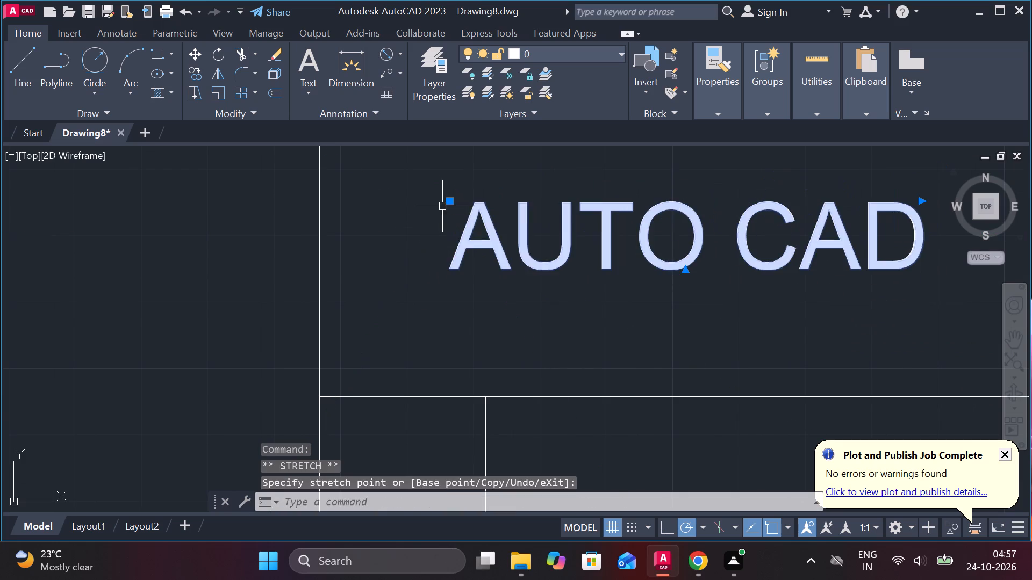
scroll(513, 237, "down", 2)
scroll(627, 321, "up", 2)
key("Escape")
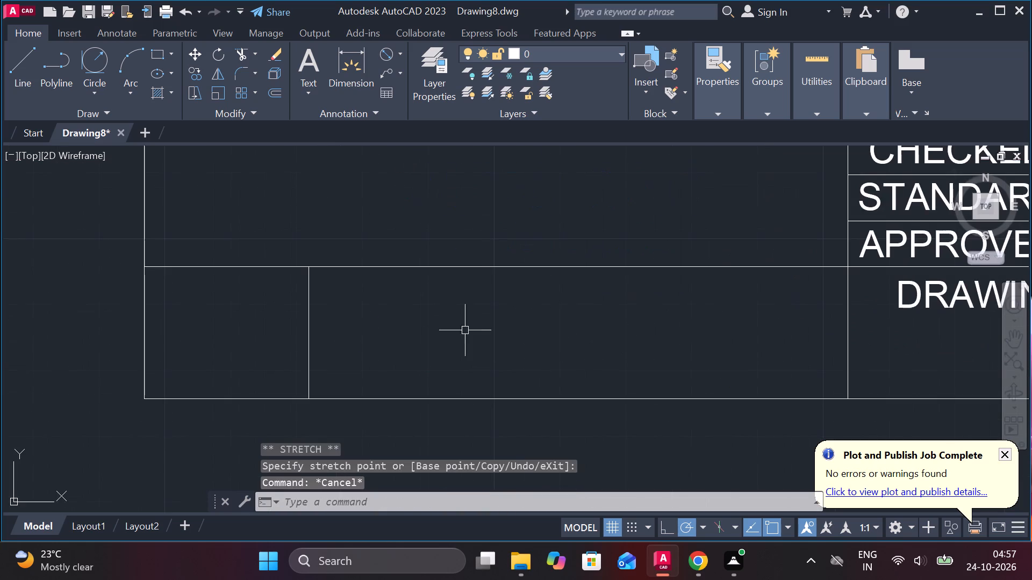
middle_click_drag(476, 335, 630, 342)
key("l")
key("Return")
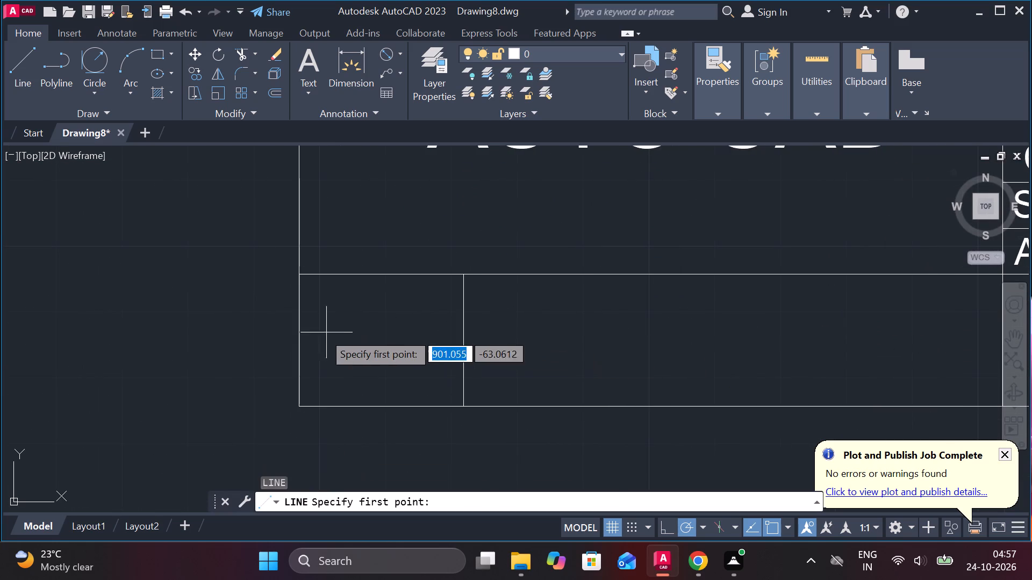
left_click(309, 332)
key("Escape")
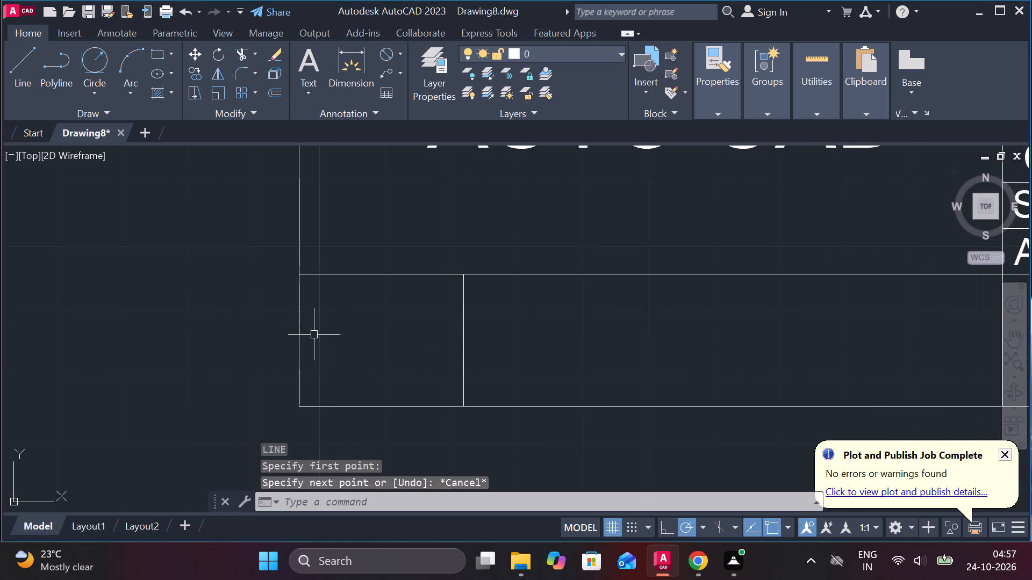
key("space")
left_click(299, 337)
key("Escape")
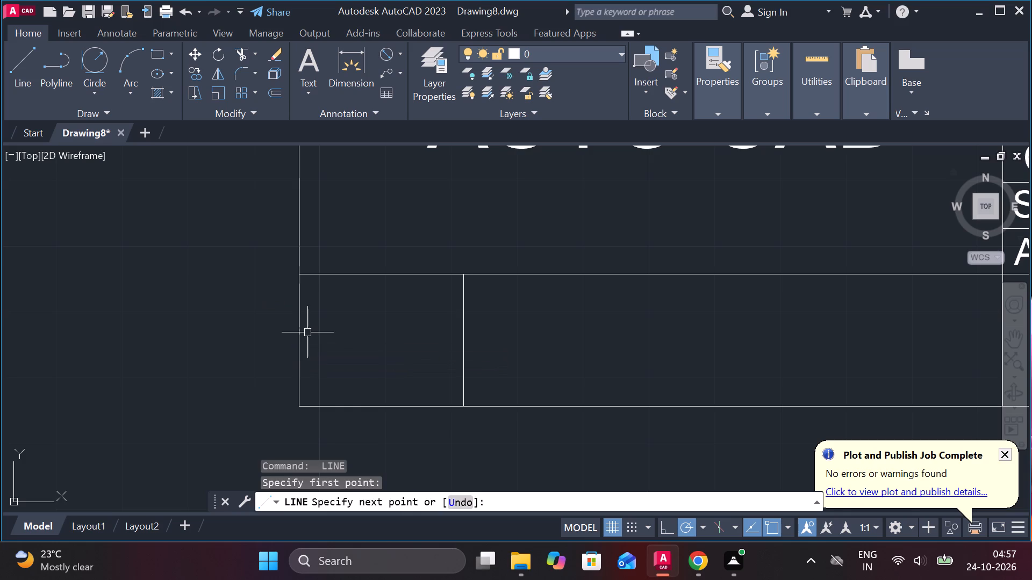
Draw a horizontal line from the midpoint of the short vertical divider to the left border, halving the title block's lower-left cell.
key("l")
key("Return")
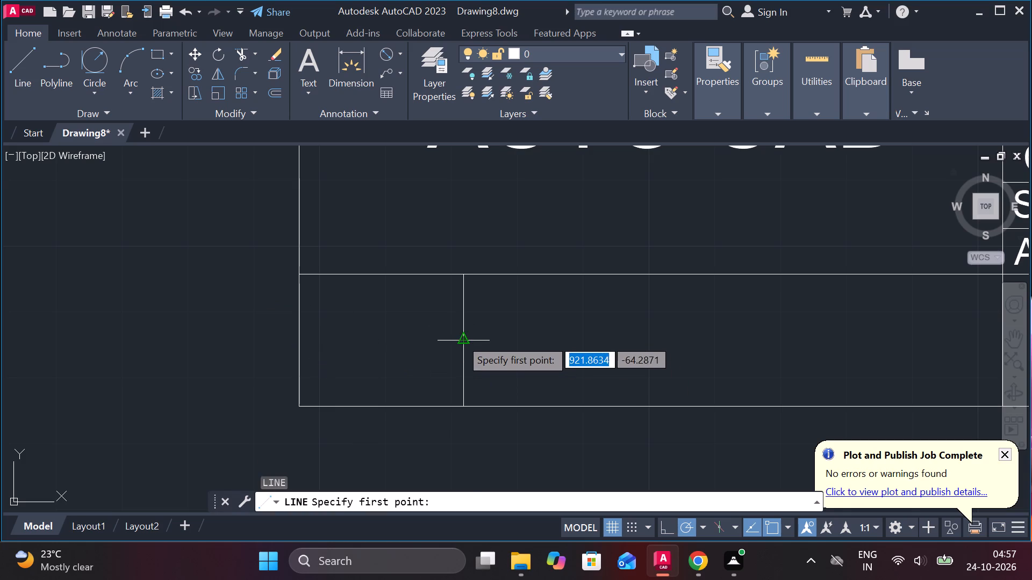
left_click(460, 338)
left_click(301, 335)
key("Escape")
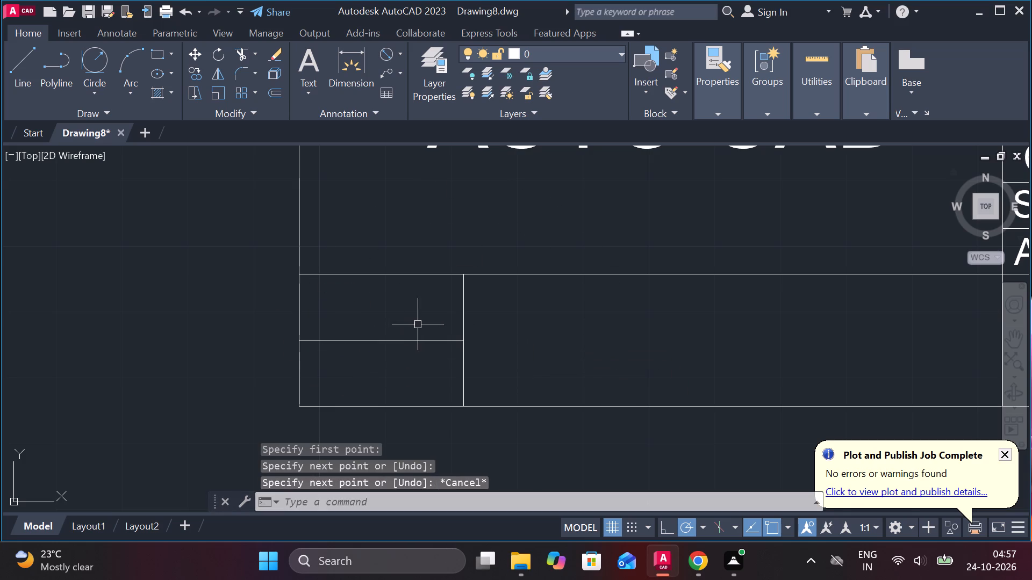
Add centred multiline text TITLE at height 4 in the upper-left corner of the wide bottom cell beneath AUTO CAD.
key("m")
type("T")
key("space")
scroll(579, 338, "up", 2)
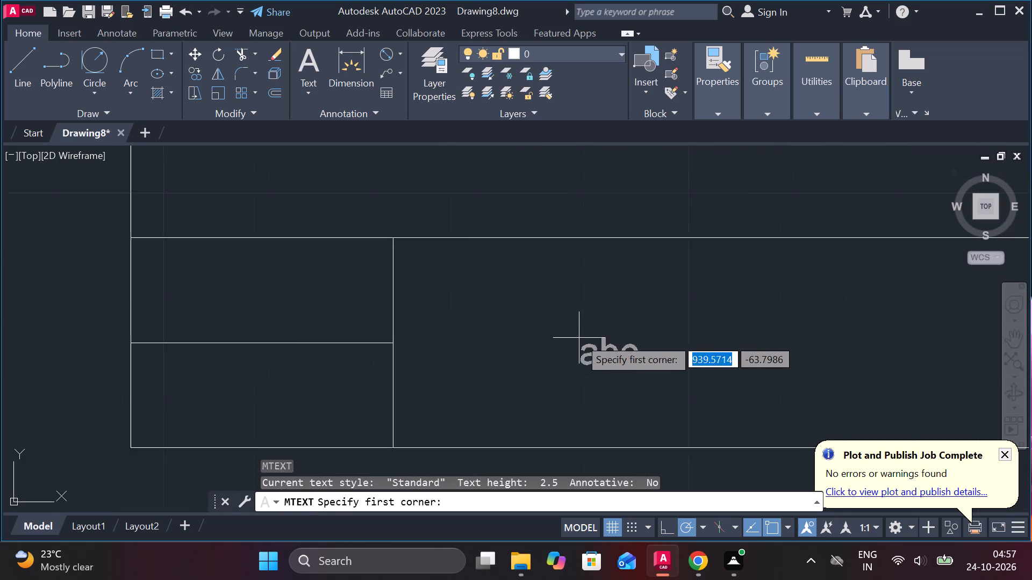
left_click(325, 213)
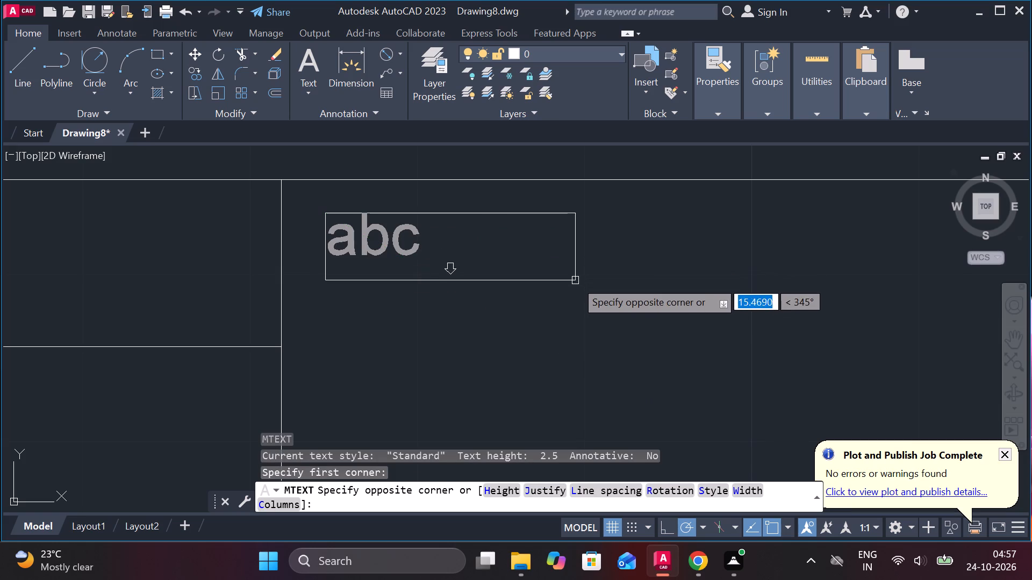
left_click(575, 280)
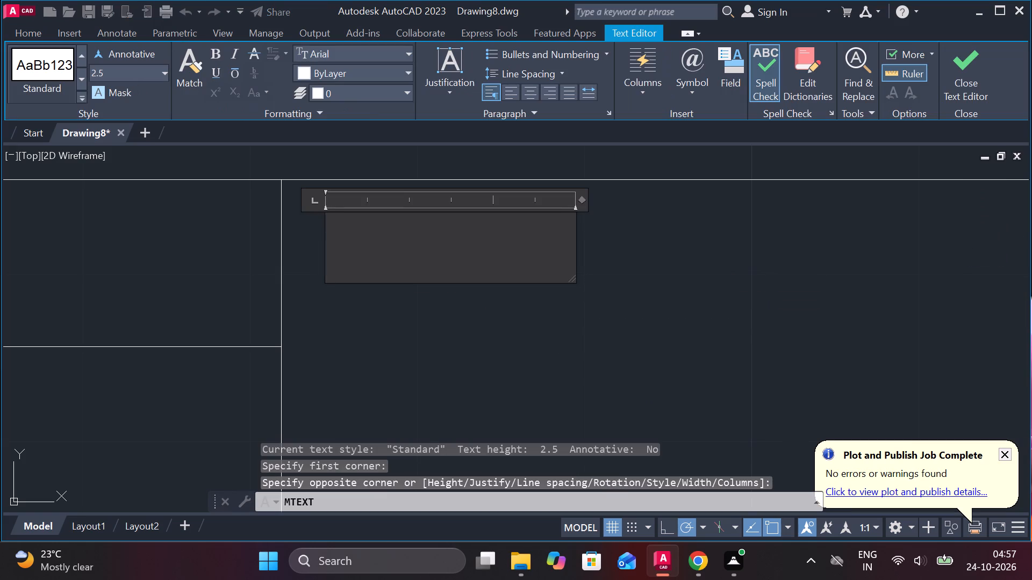
left_click(132, 75)
key("4")
key("Return")
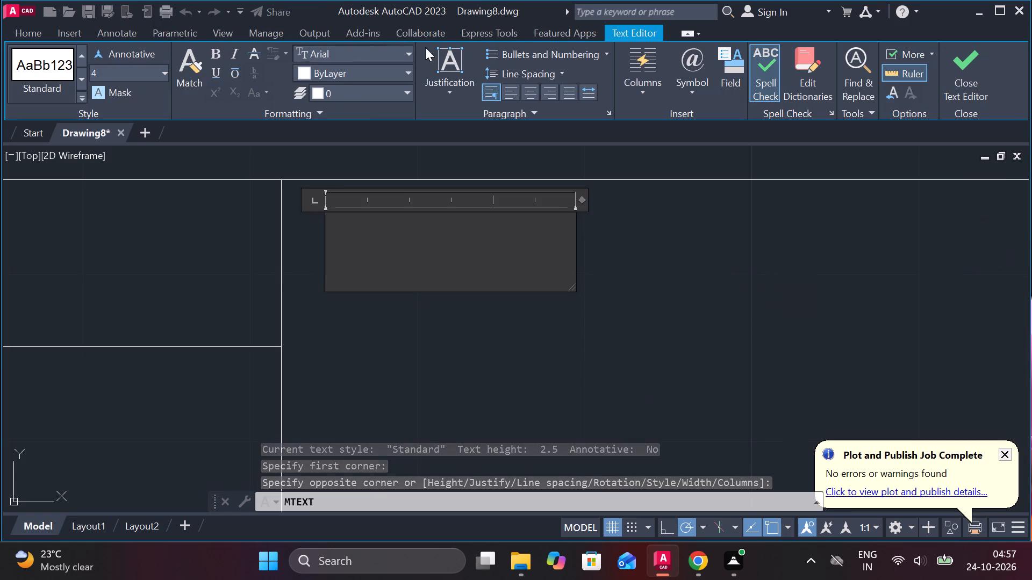
left_click(527, 91)
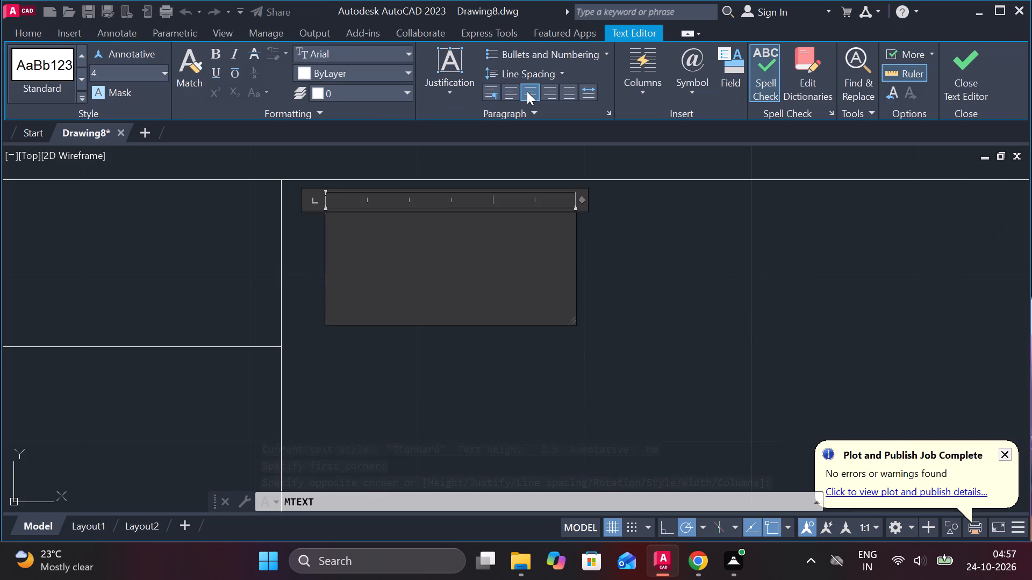
type("TITLE")
type("TITLE")
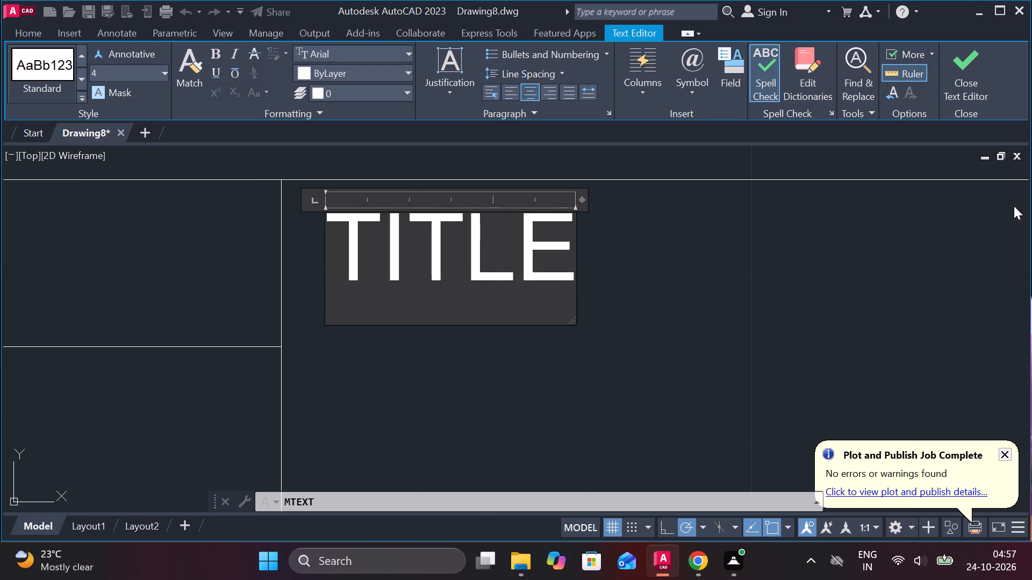
left_click(983, 69)
Add centred multiline text V-BLOCK CLAMP at height 4 below and to the right of the TITLE label.
scroll(562, 337, "down", 2)
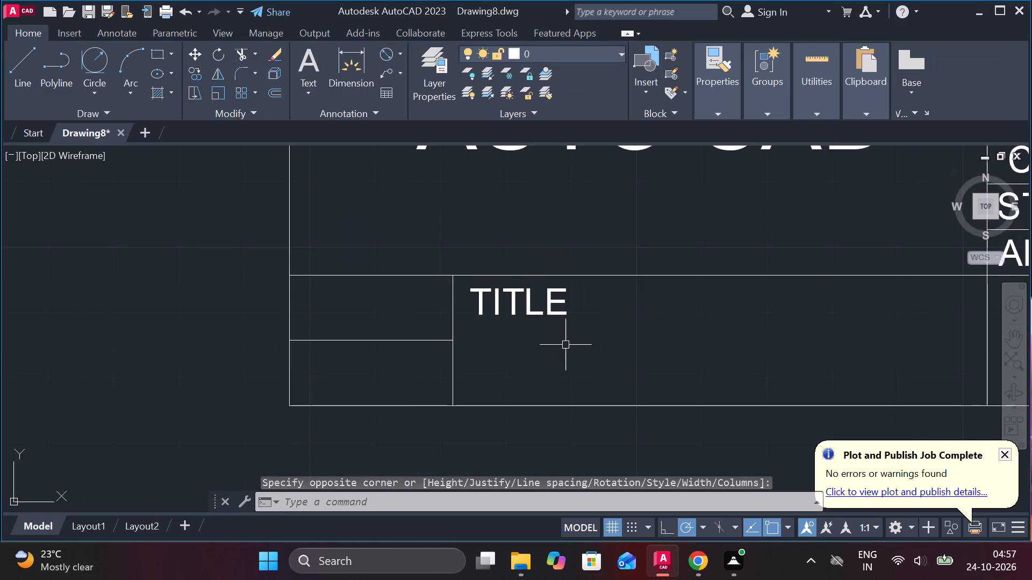
middle_click_drag(489, 354, 428, 343)
key("space")
scroll(555, 351, "up", 1)
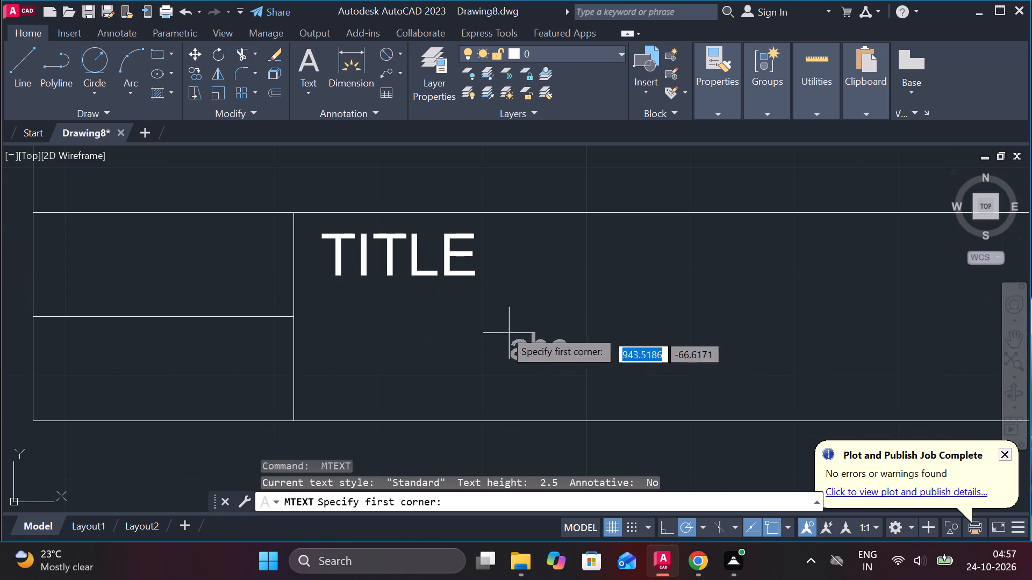
left_click(471, 318)
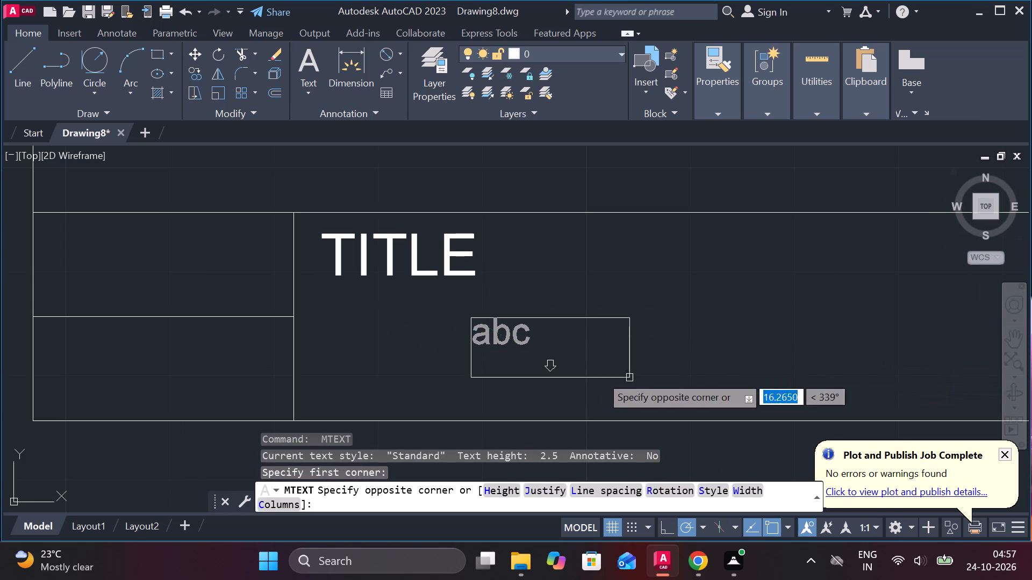
middle_click_drag(641, 375, 474, 350)
left_click(859, 346)
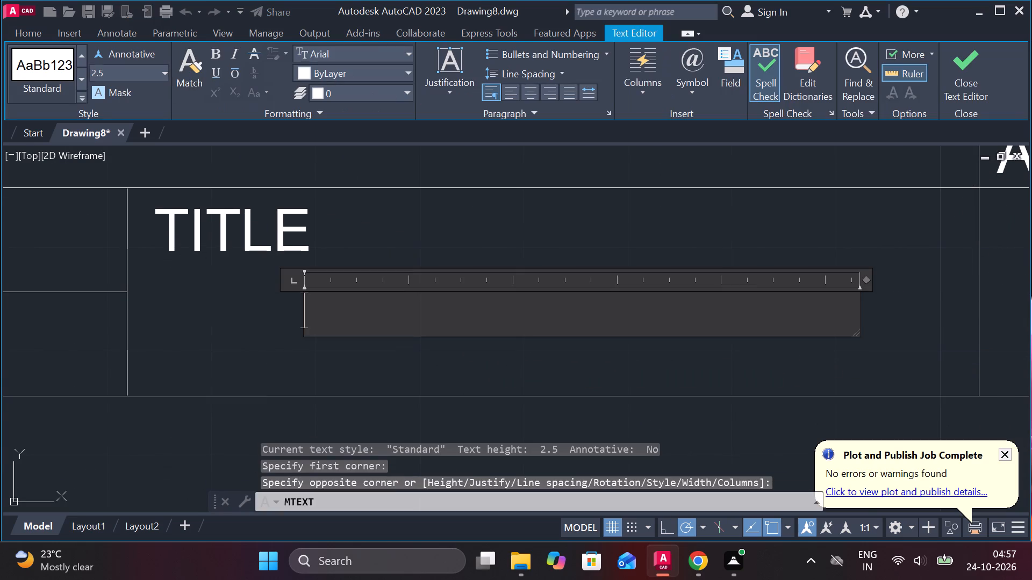
left_click(142, 69)
key("4")
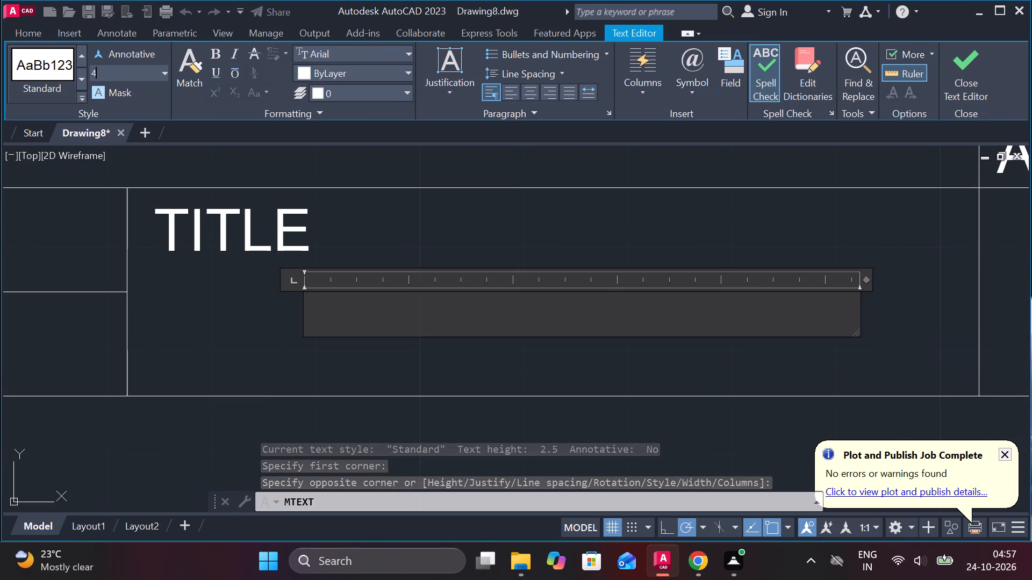
key("Return")
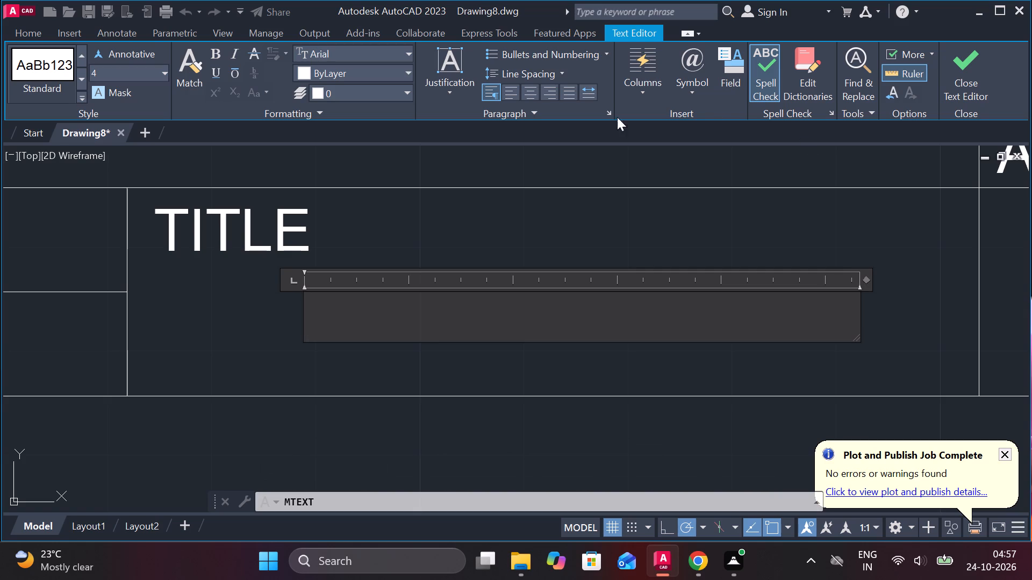
left_click(536, 88)
key("v")
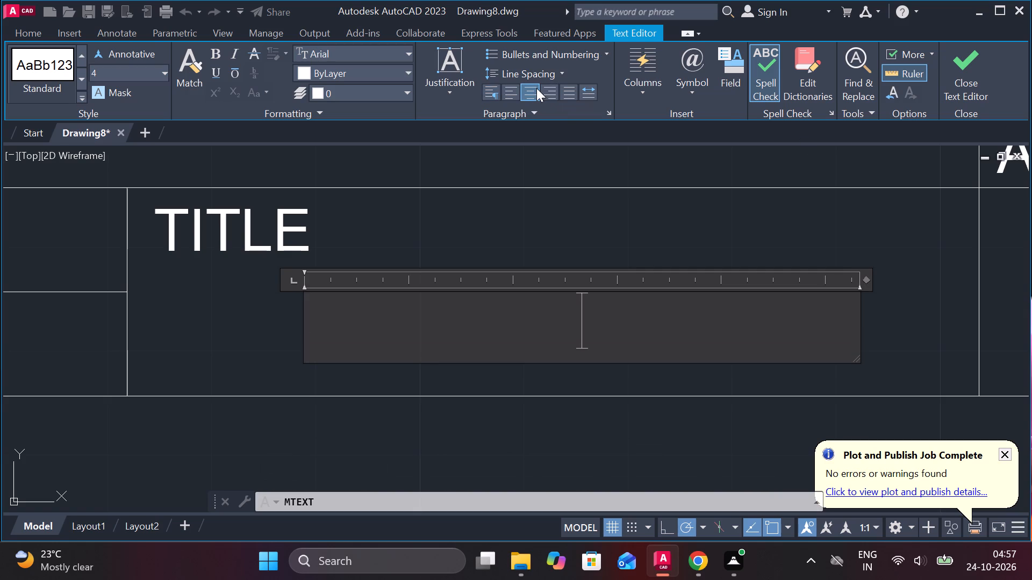
key("v")
key("minus")
type("BLOCK CLAMP")
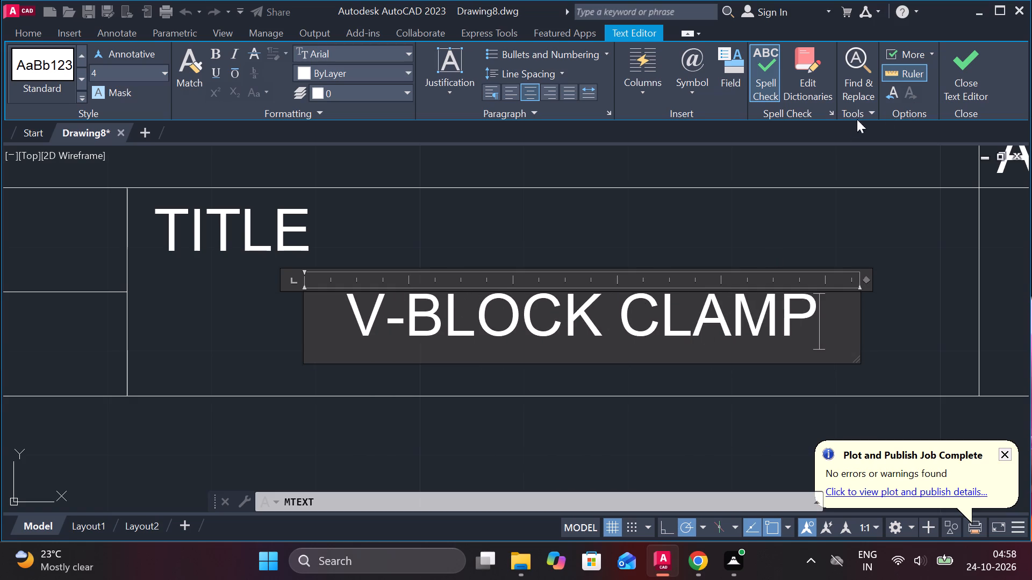
left_click(953, 83)
Add centred multiline text SCALE 1:1 at height 2.5 in the upper of the two small lower-left cells.
scroll(708, 275, "down", 2)
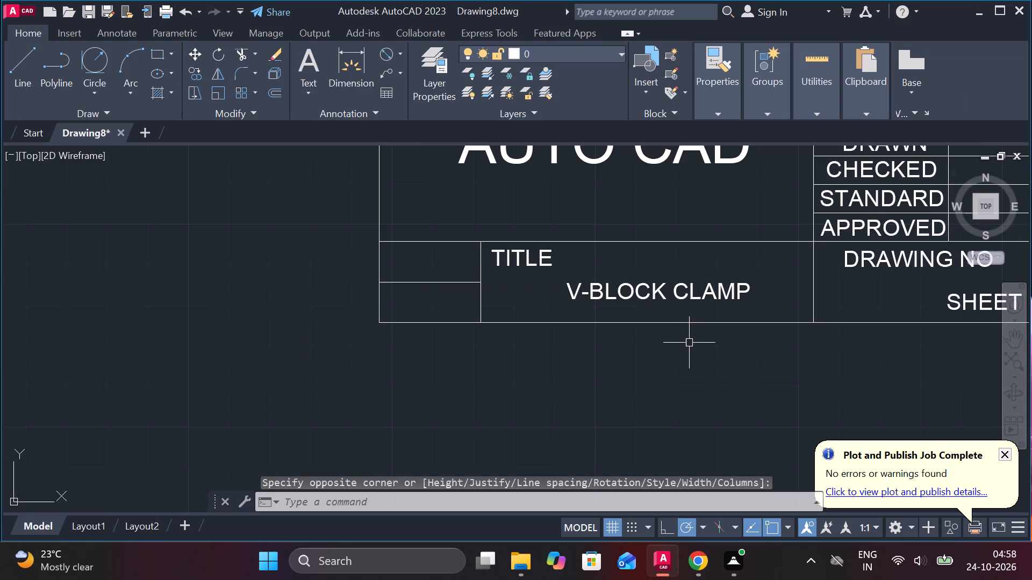
scroll(345, 291, "up", 2)
middle_click(389, 361)
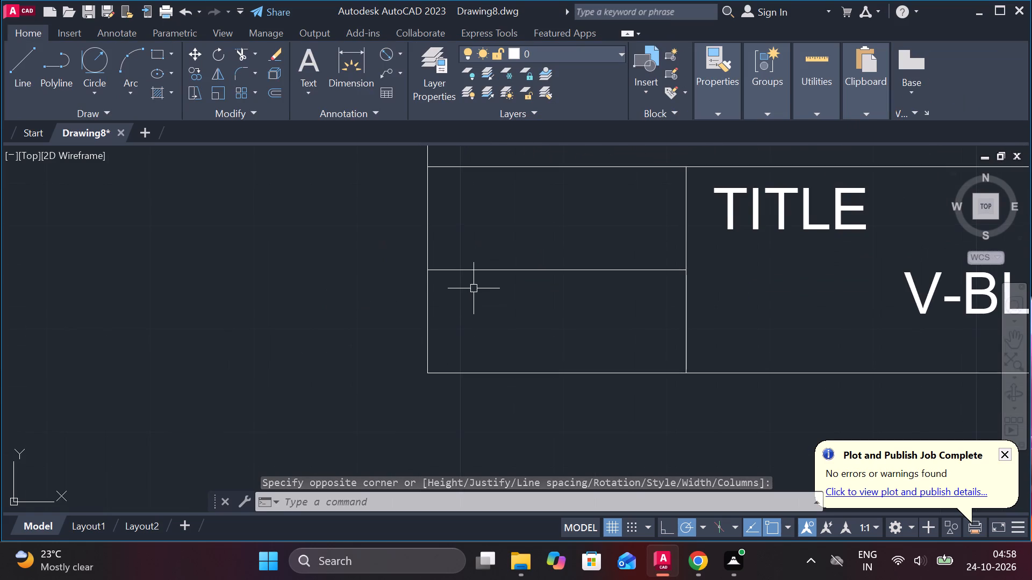
middle_click_drag(474, 288, 362, 396)
key("space")
scroll(373, 316, "up", 2)
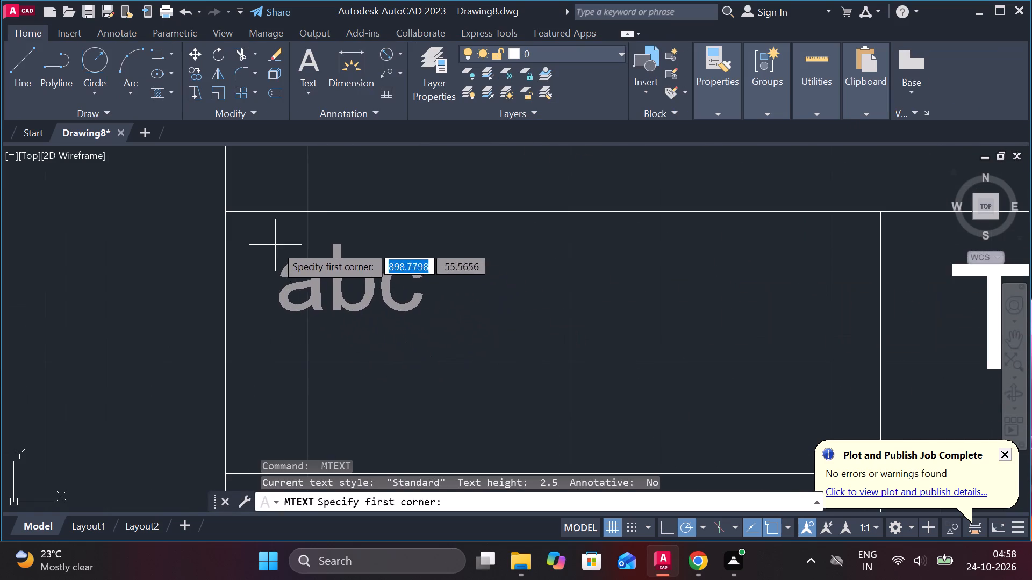
left_click(275, 245)
left_click(808, 420)
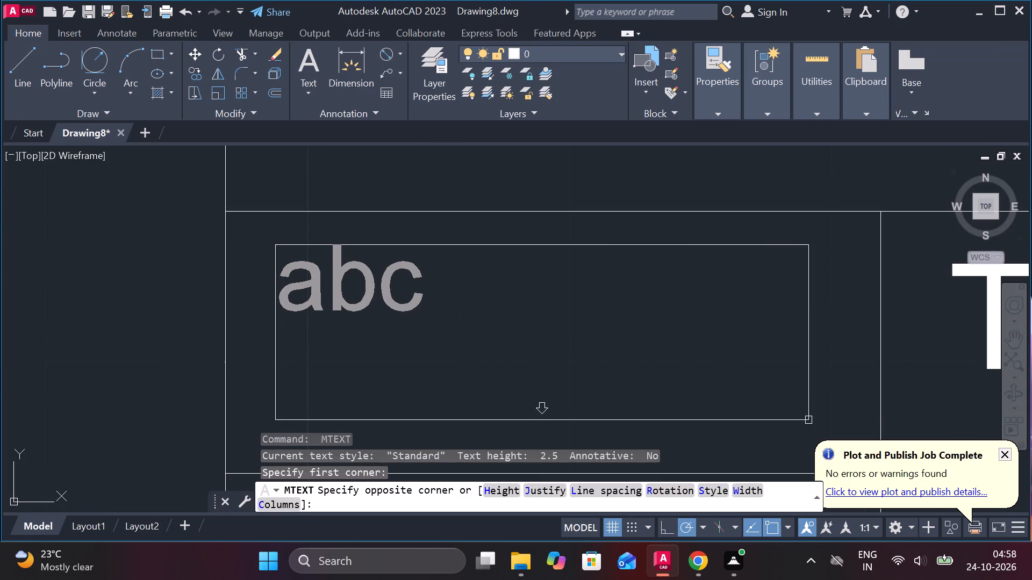
left_click_drag(120, 71, 64, 69)
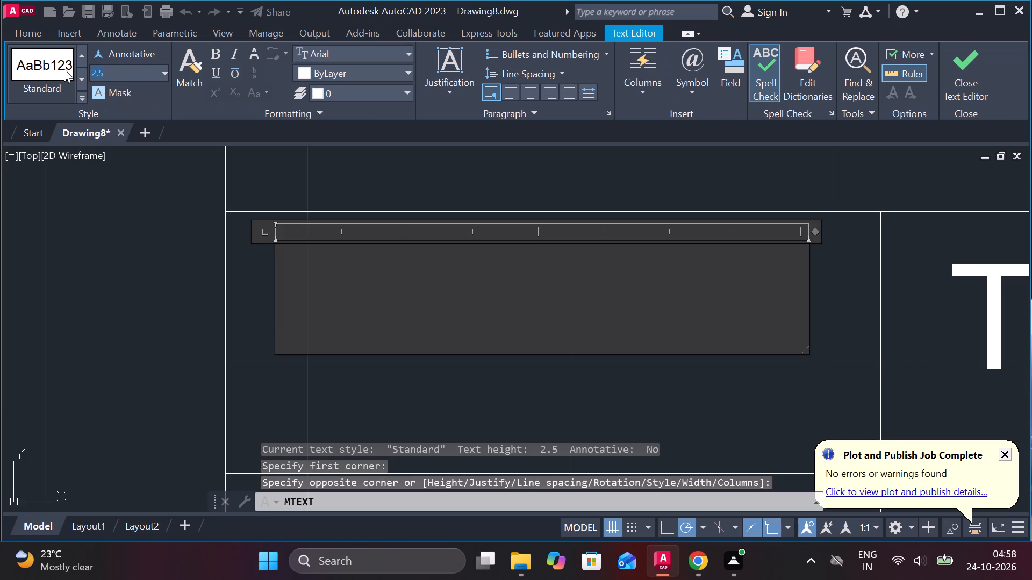
type("4")
key("space")
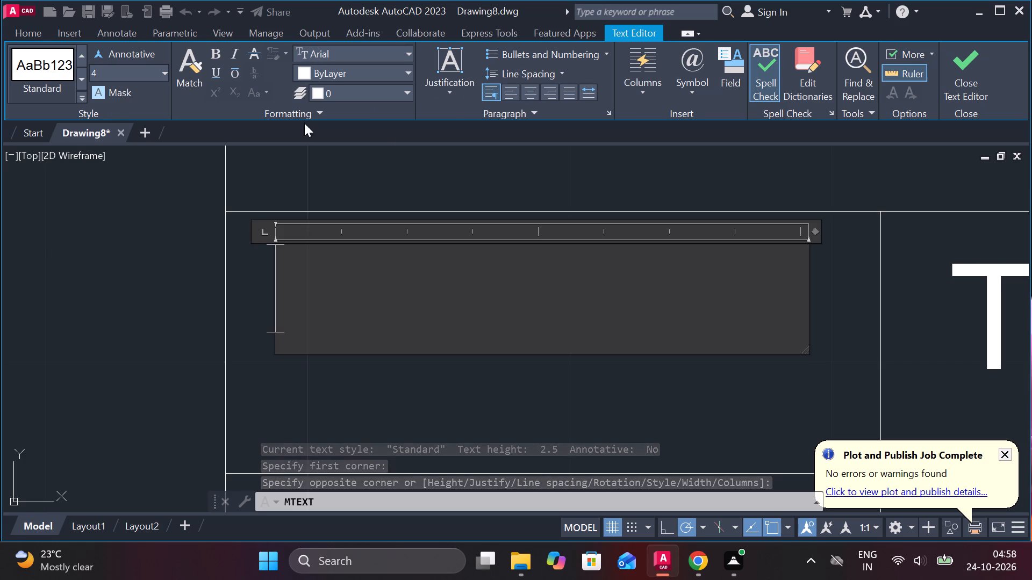
left_click(534, 93)
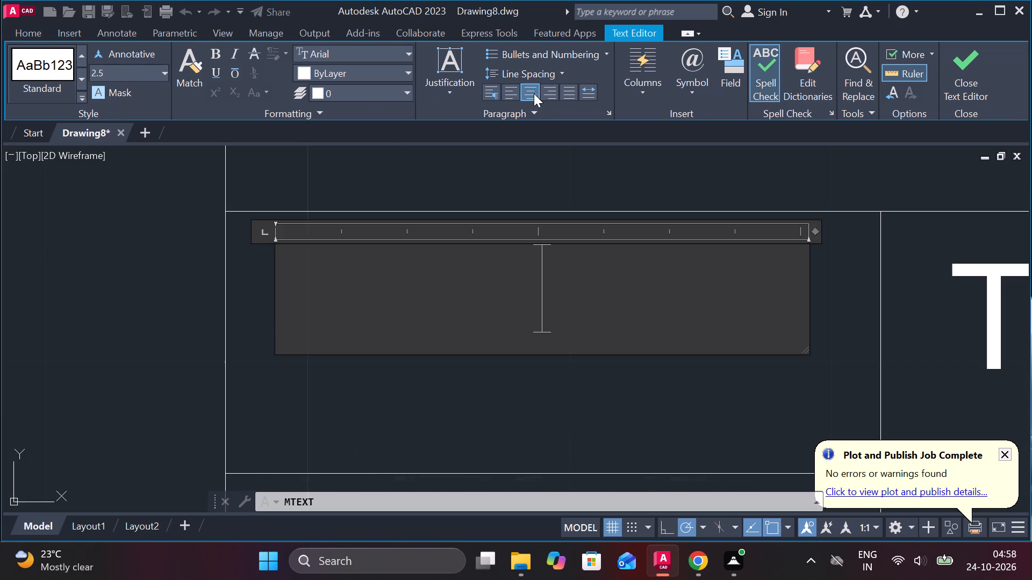
type("SCA")
type("SCALE 1")
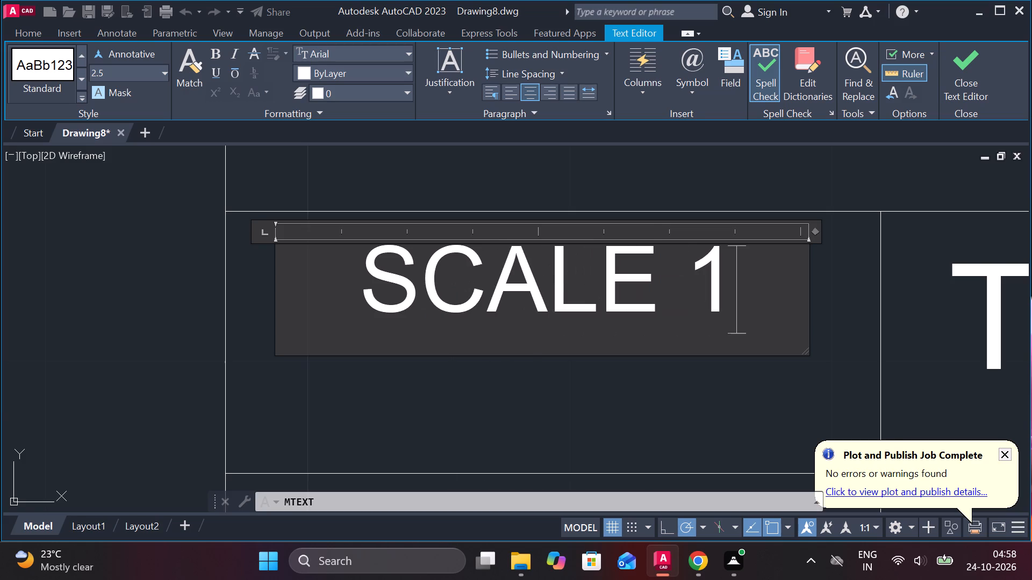
key("shift+colon")
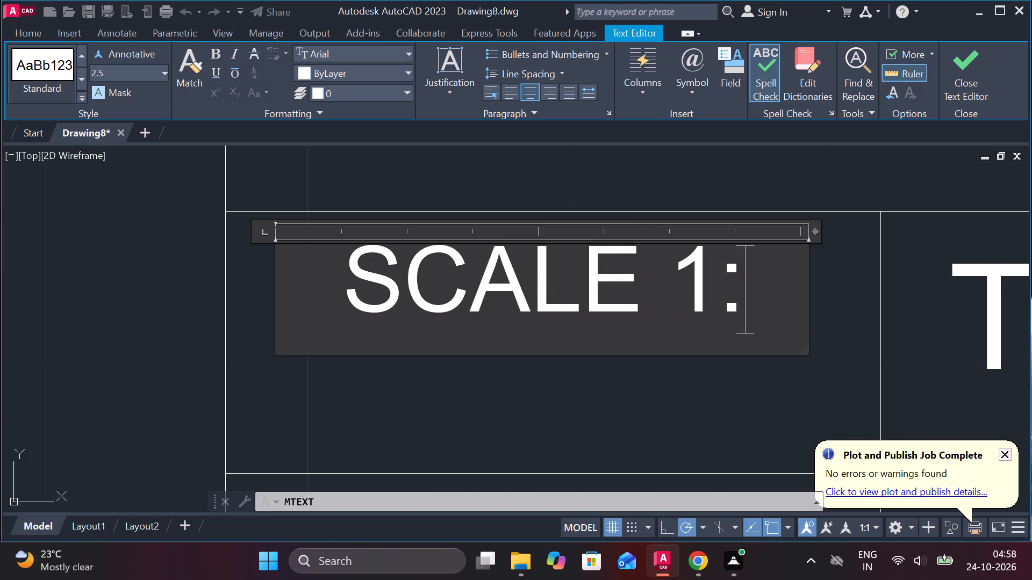
key("1")
left_click(971, 76)
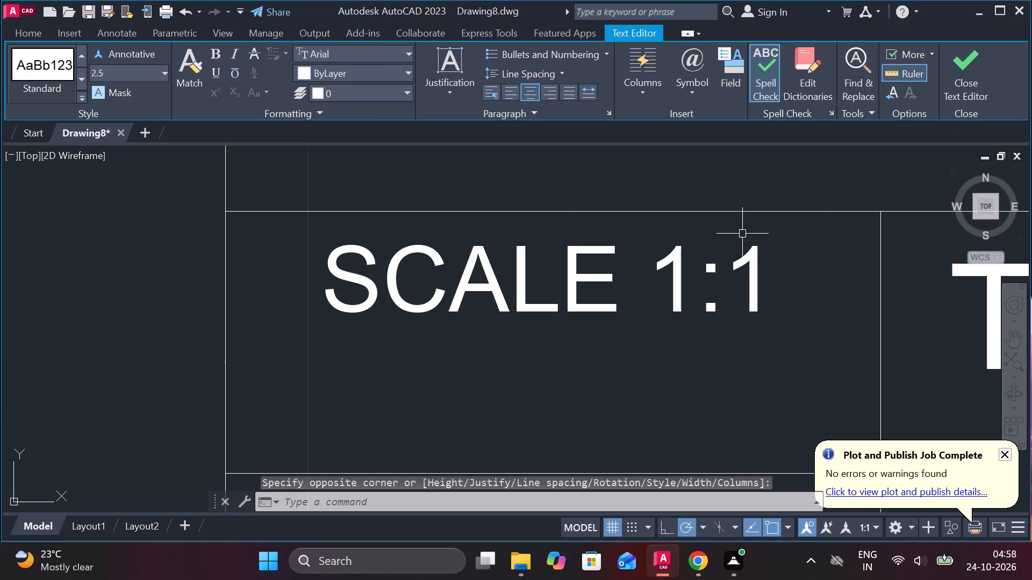
Move the SCALE 1:1 text straight down slightly to centre it vertically in its cell.
left_click(587, 283)
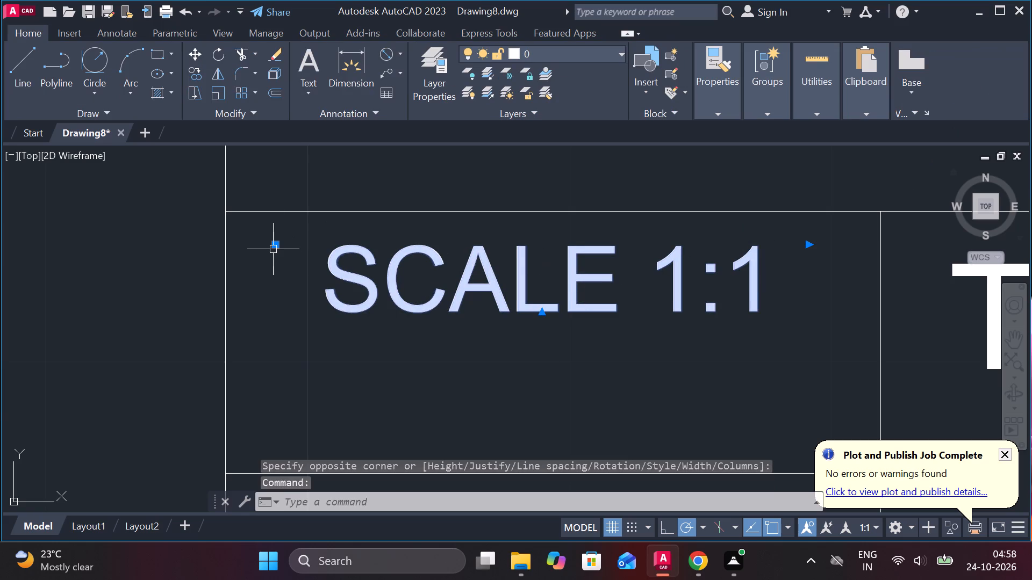
left_click(273, 247)
left_click(268, 293)
scroll(417, 303, "down", 1)
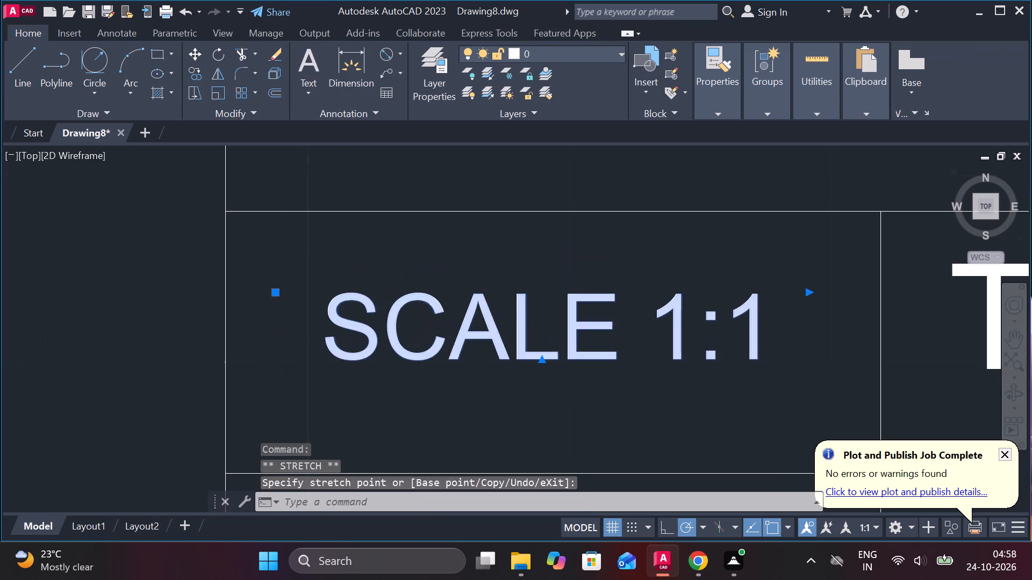
scroll(417, 303, "down", 2)
scroll(478, 372, "up", 2)
key("Escape")
middle_click_drag(461, 391, 534, 328)
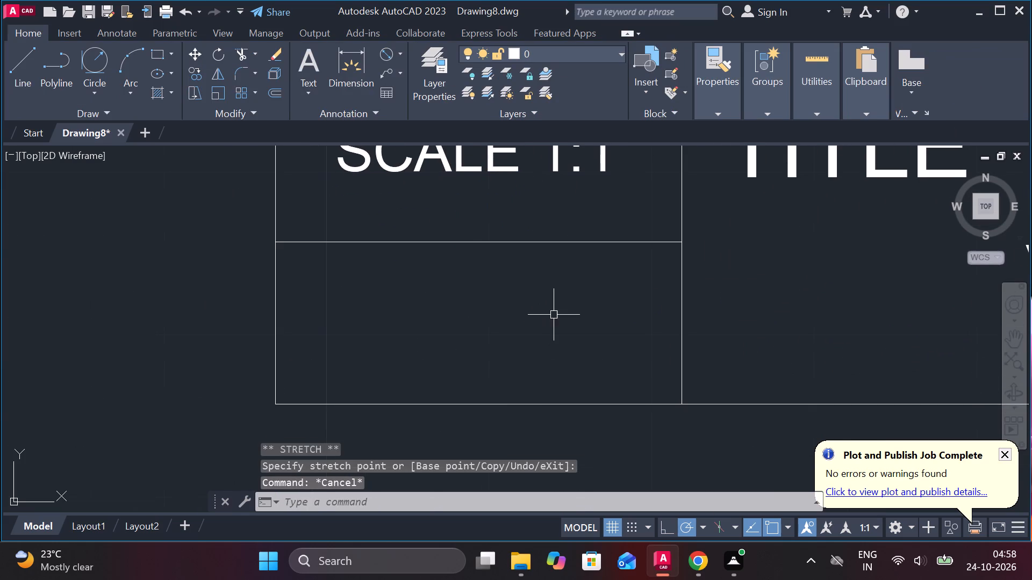
Draw two concentric circles of diameter 3 and 5 in the small cell beneath SCALE 1:1.
type("C")
key("space")
left_click(370, 311)
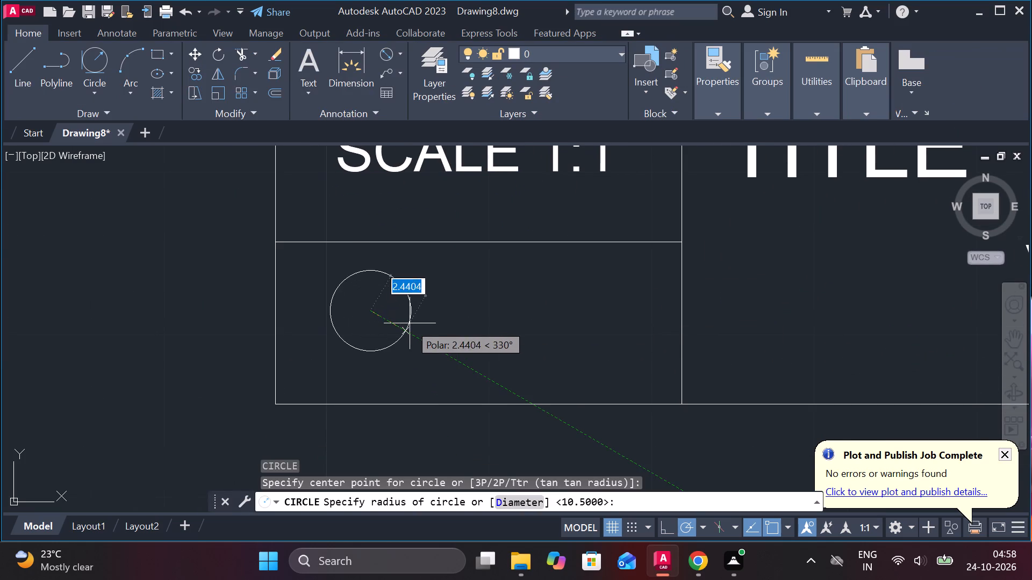
type("D 3")
key("space")
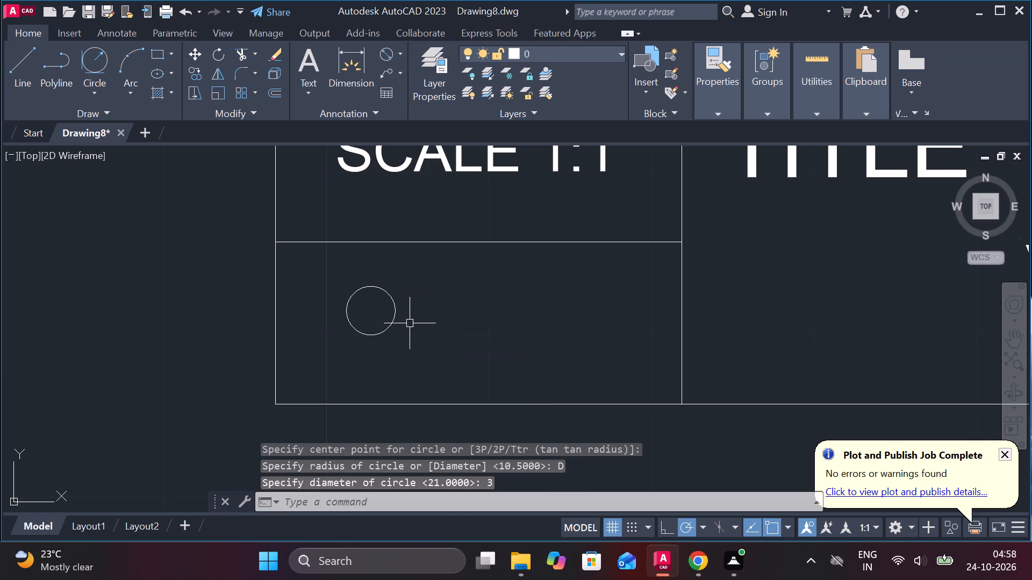
type("C")
key("space")
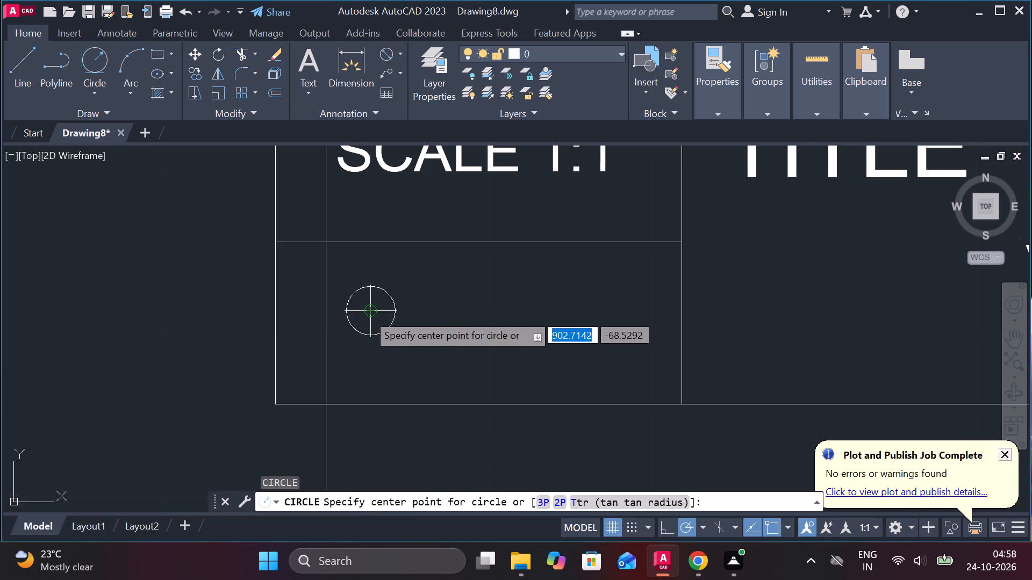
left_click(367, 314)
type("D 5")
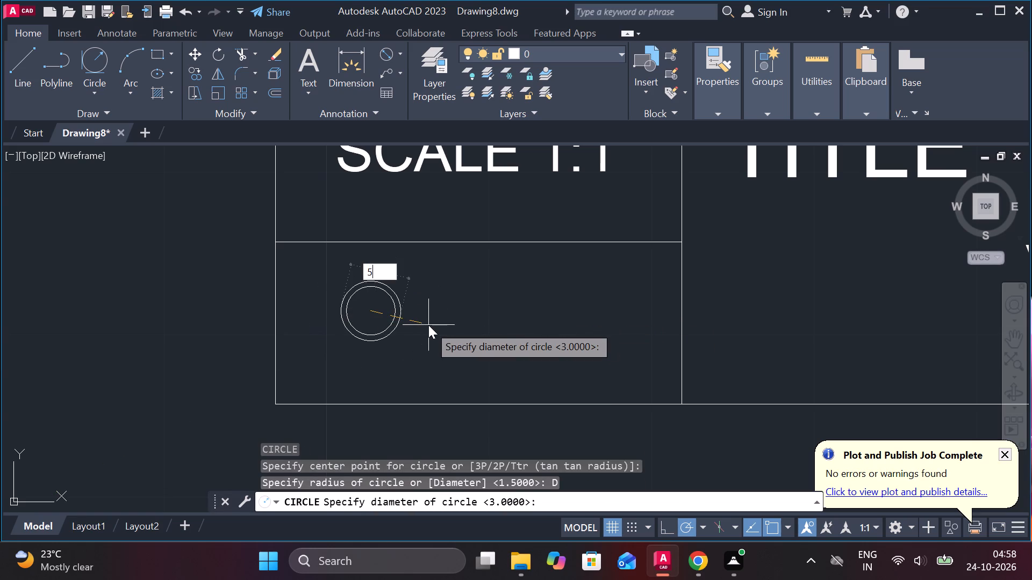
key("Return")
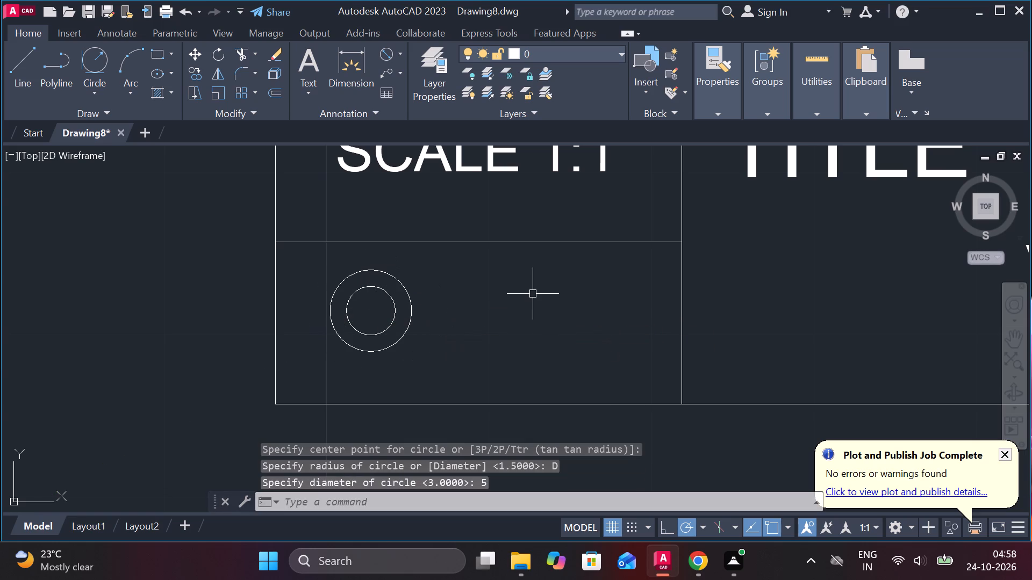
Draw a truncated-cone outline beside the circles, its left edge aligned with the inner circle's height and its right edge with the outer circle's.
key("l")
key("Return")
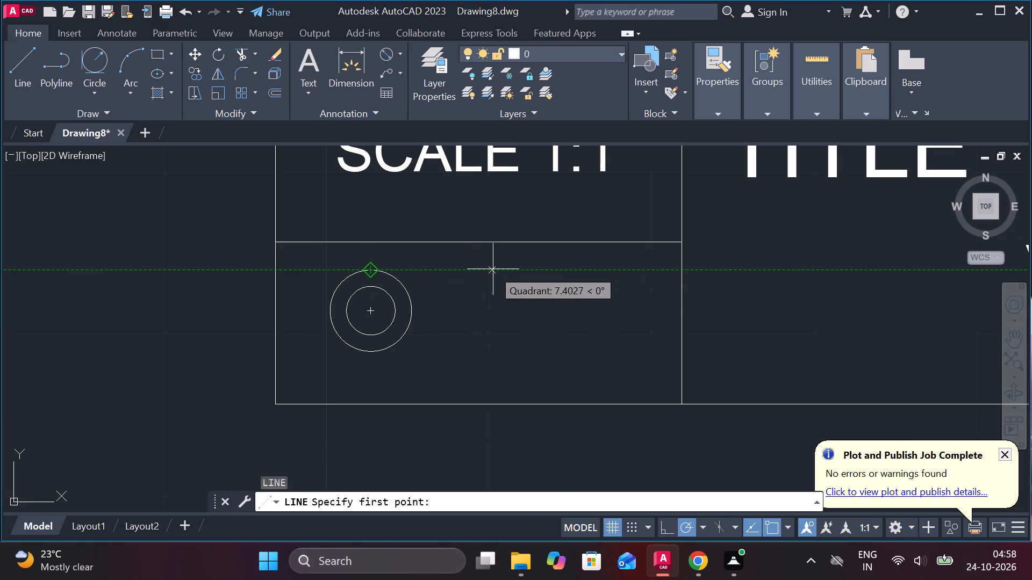
left_click(520, 269)
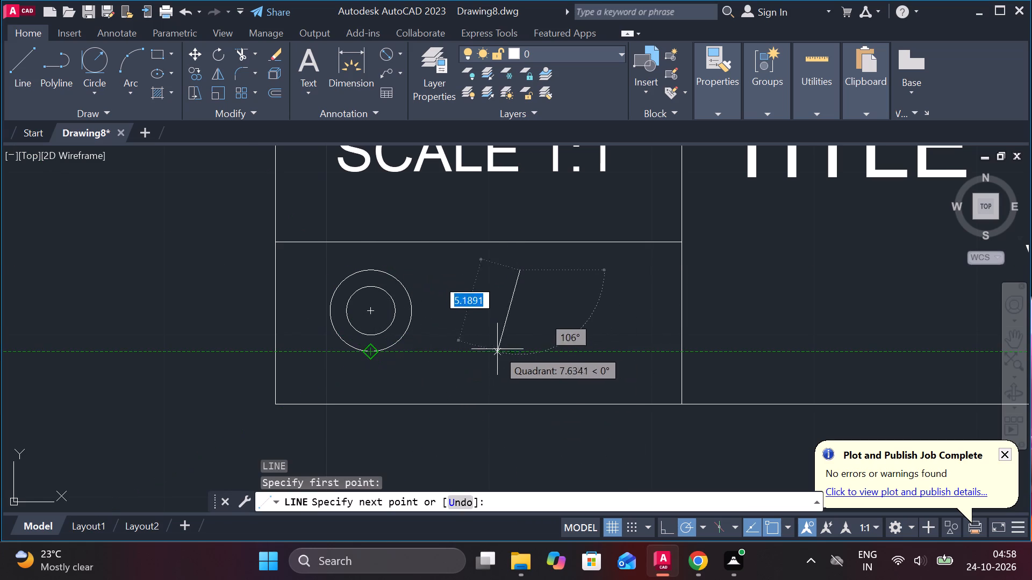
left_click(513, 347)
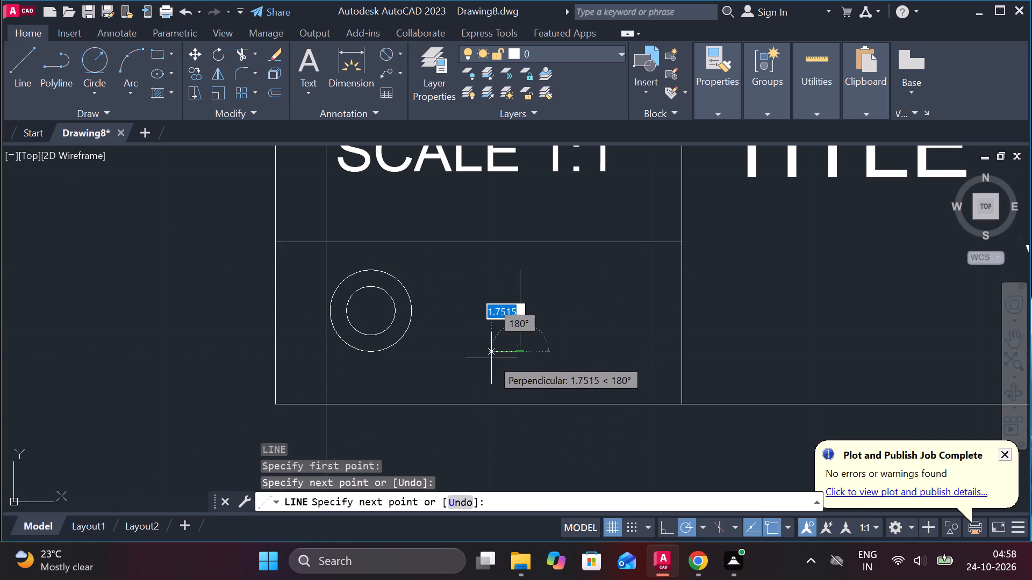
key("Escape")
key("l")
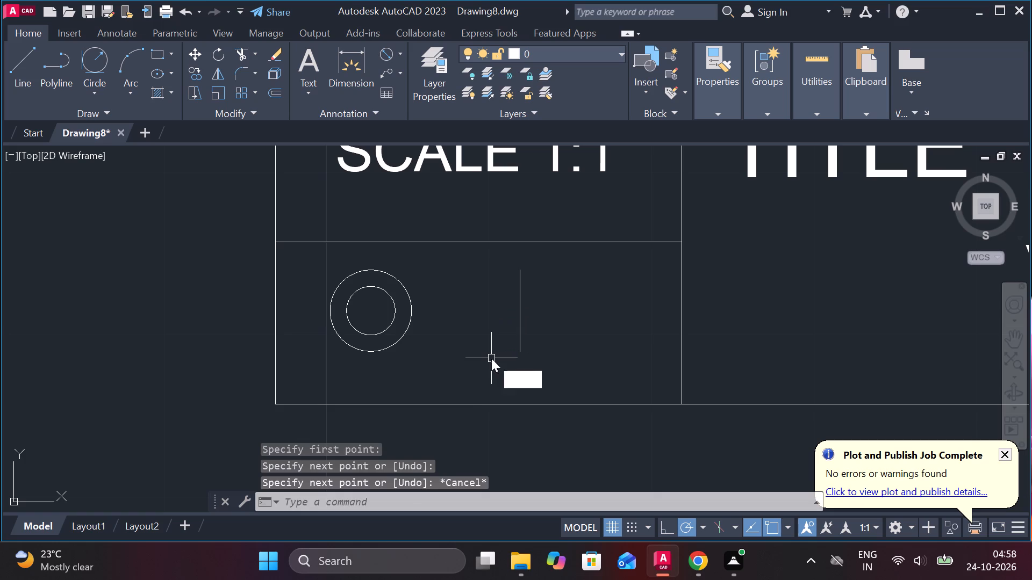
key("Return")
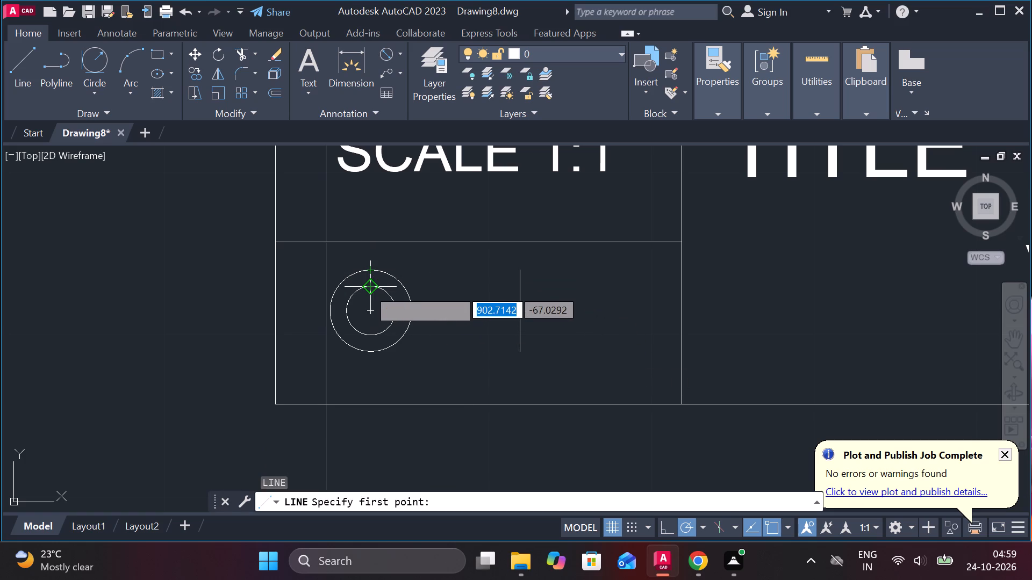
left_click(438, 289)
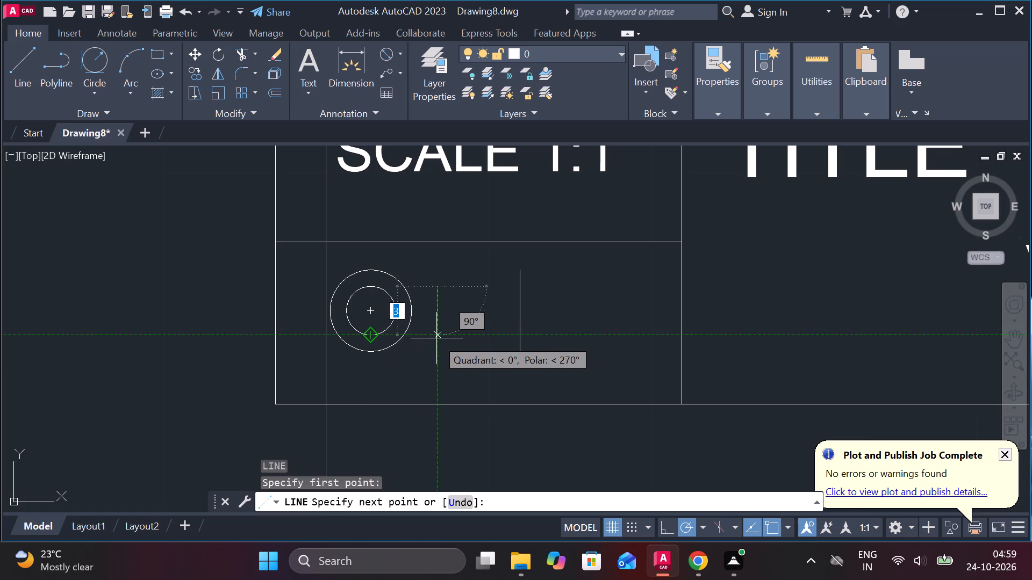
left_click(436, 338)
left_click(517, 350)
key("Escape")
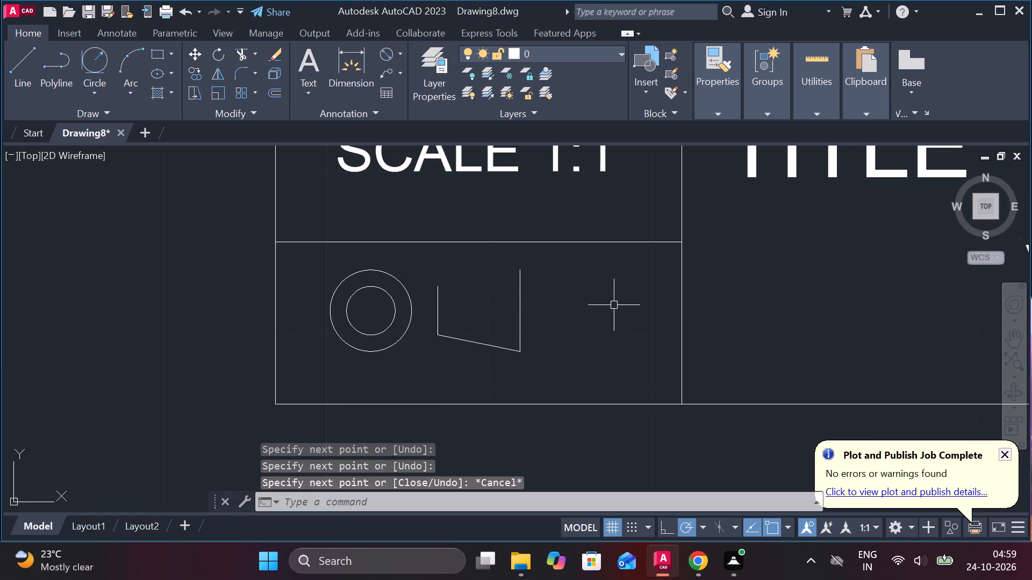
key("space")
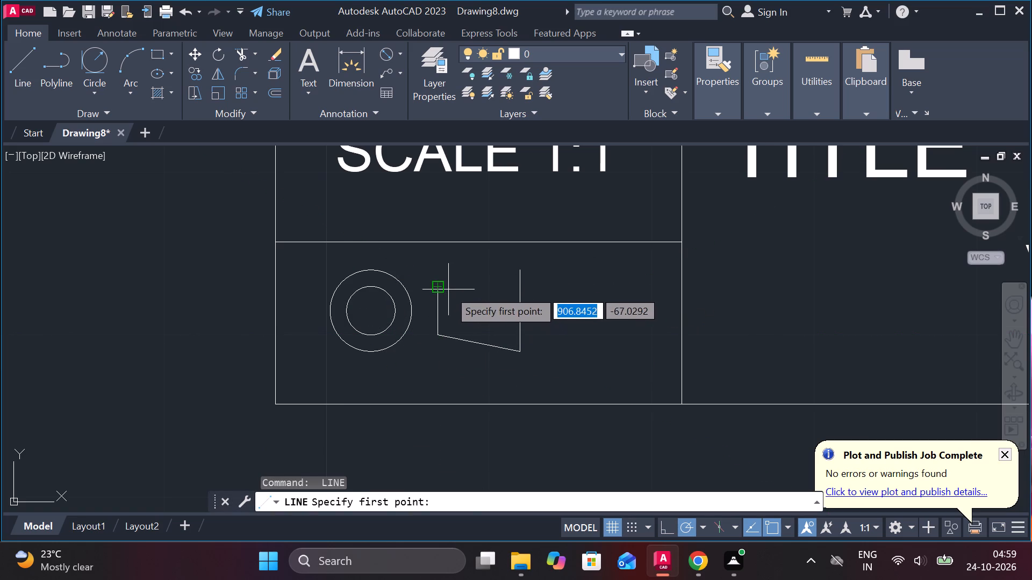
left_click(448, 289)
left_click(525, 274)
key("Escape")
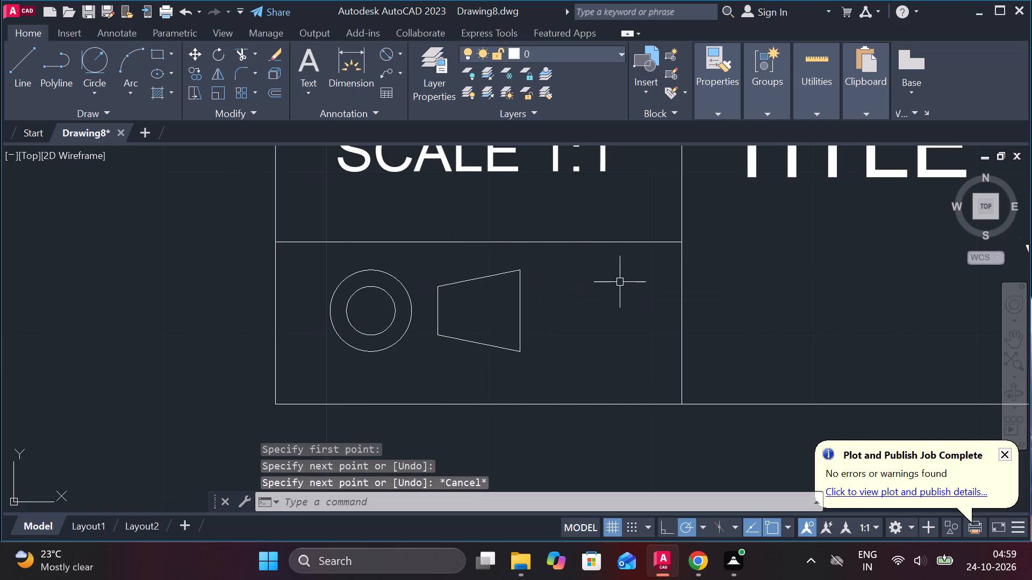
Draw a horizontal centre line through the circles and cone, and a vertical centre line through the circles, each extending slightly past the outlines.
key("l")
key("Return")
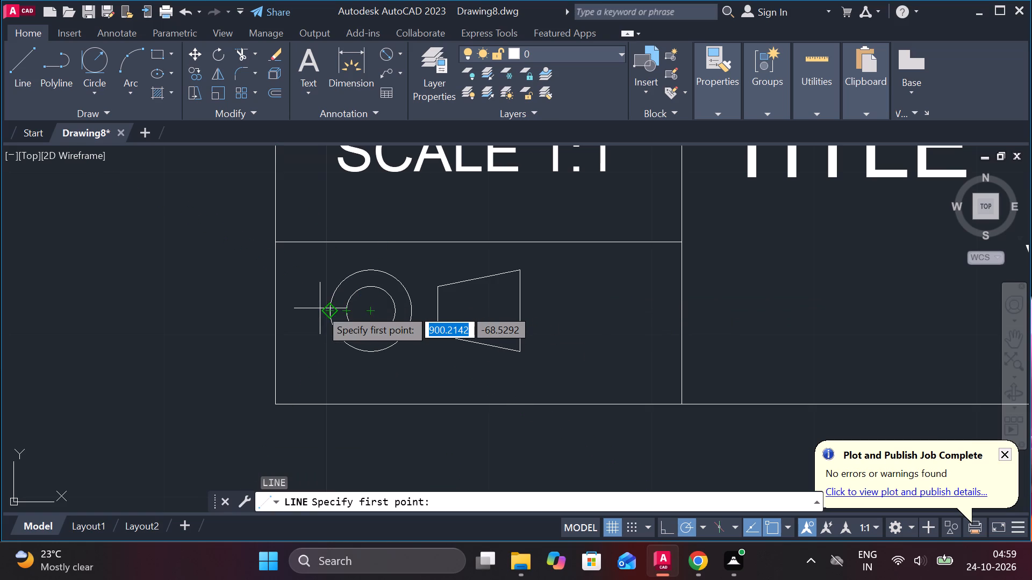
scroll(320, 308, "up", 1)
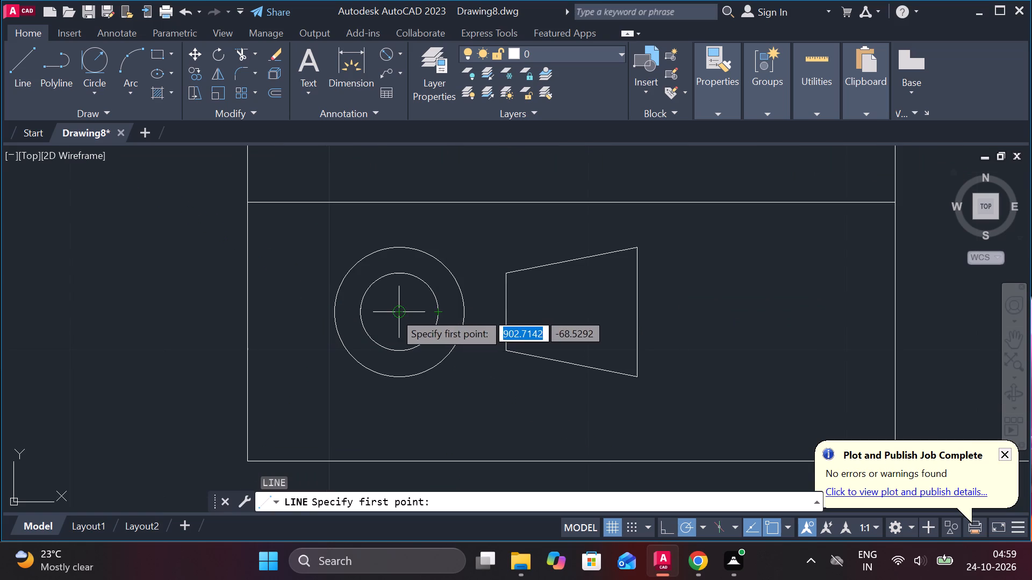
left_click(317, 314)
left_click(657, 311)
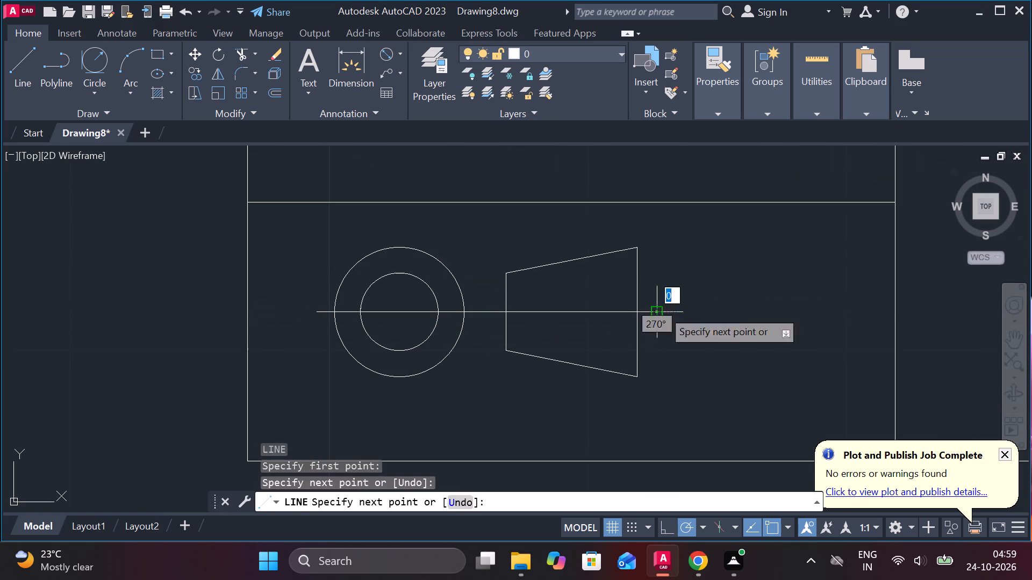
key("Escape")
key("space")
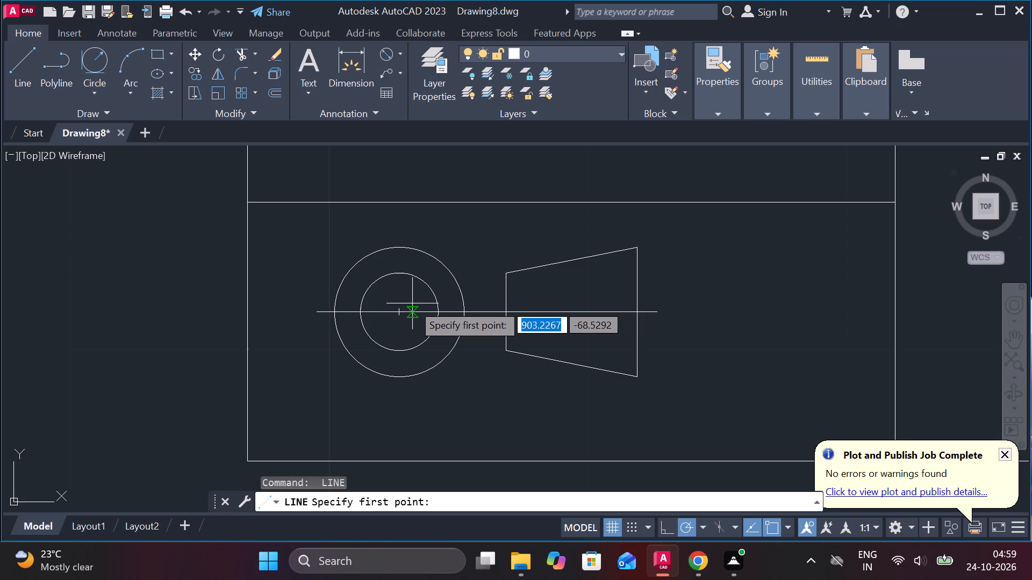
left_click(399, 235)
left_click(389, 407)
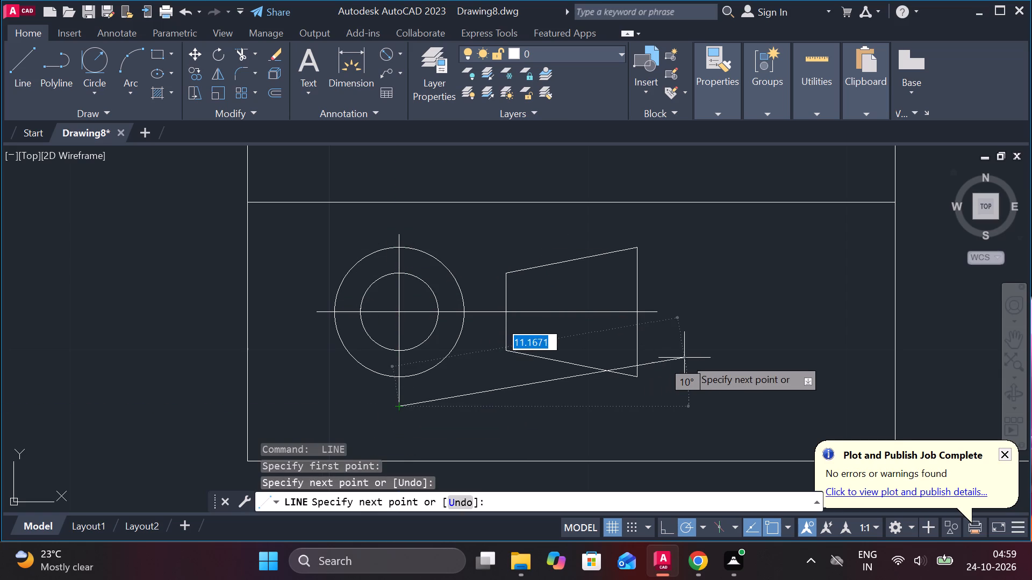
key("grave")
scroll(684, 358, "down", 1)
key("grave")
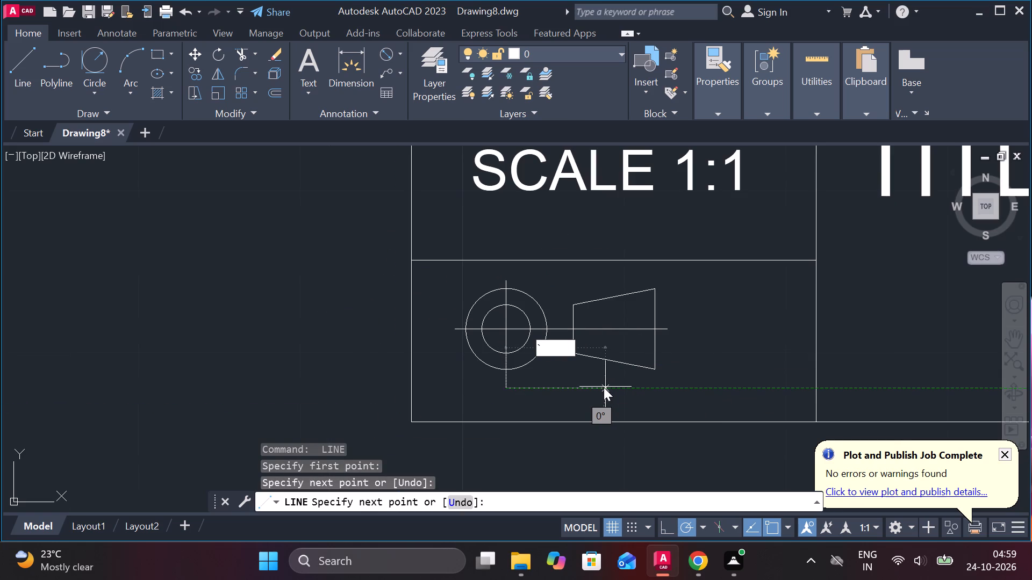
key("Escape")
key("Escape")
Move the whole projection symbol straight to the right to centre it in its cell.
left_click(715, 385)
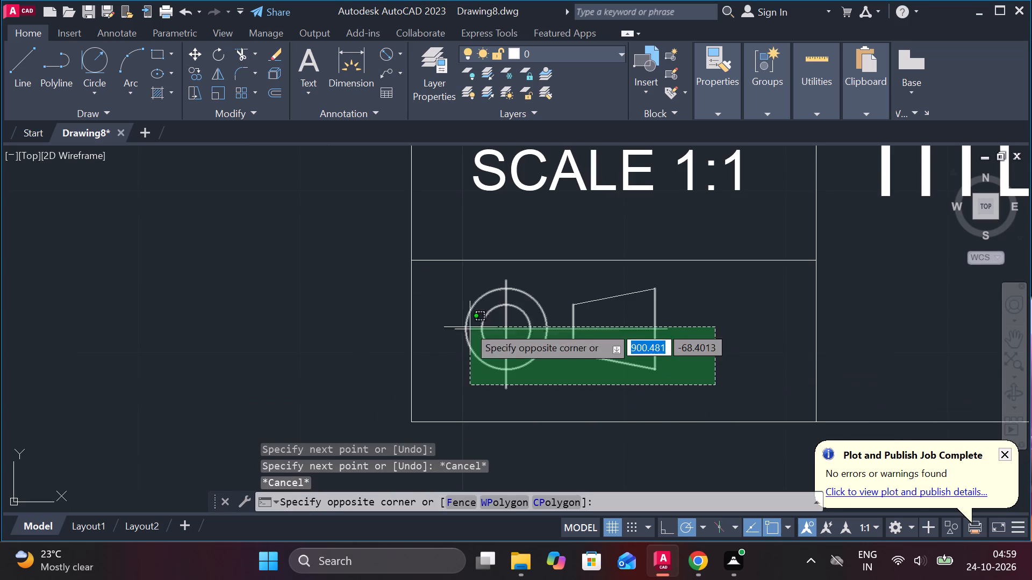
left_click(447, 277)
key("m")
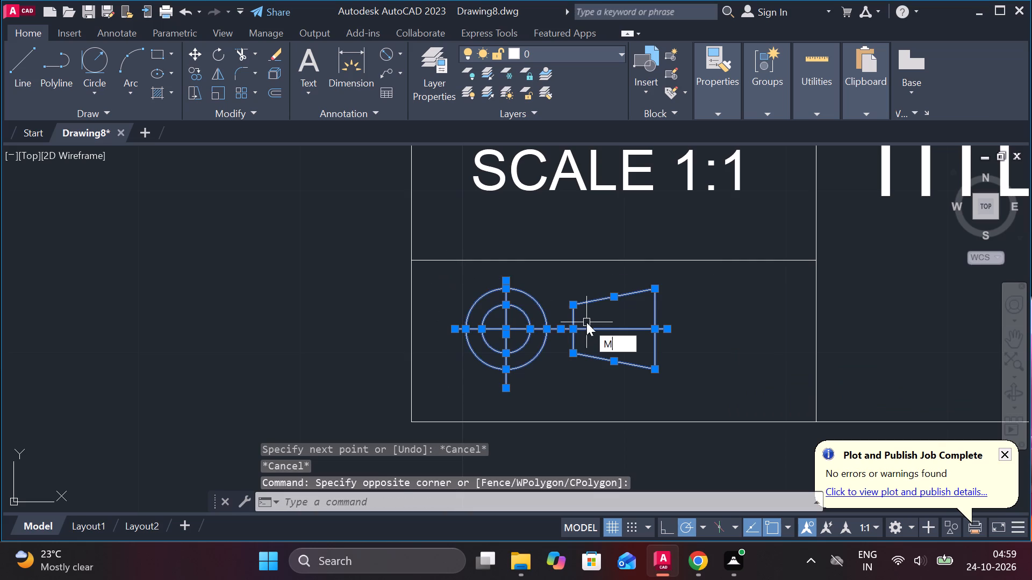
key("Return")
left_click(725, 354)
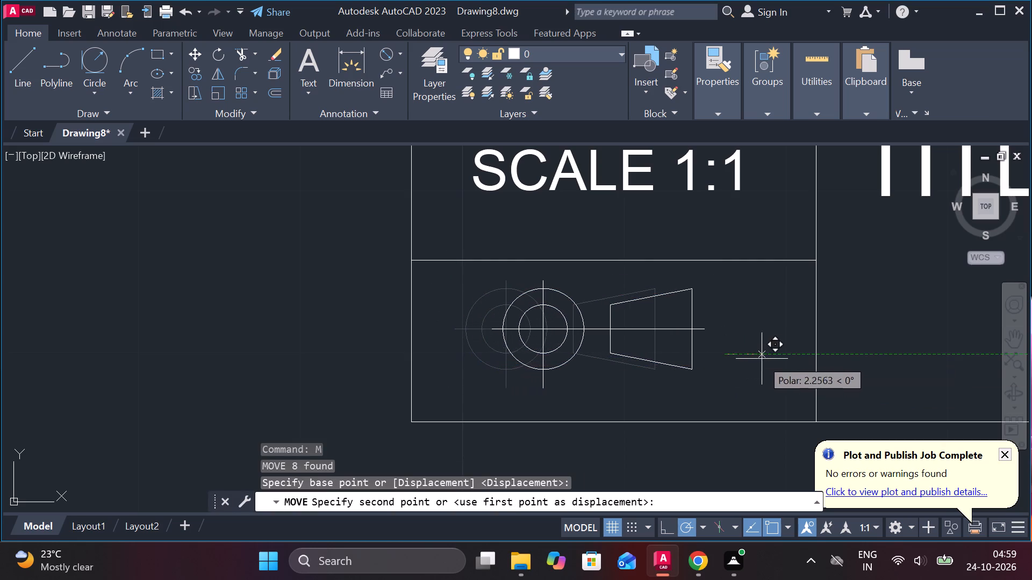
left_click(773, 359)
Move the entire title block by its lower-right corner to an empty area to the right of the sheet border.
scroll(772, 356, "down", 4)
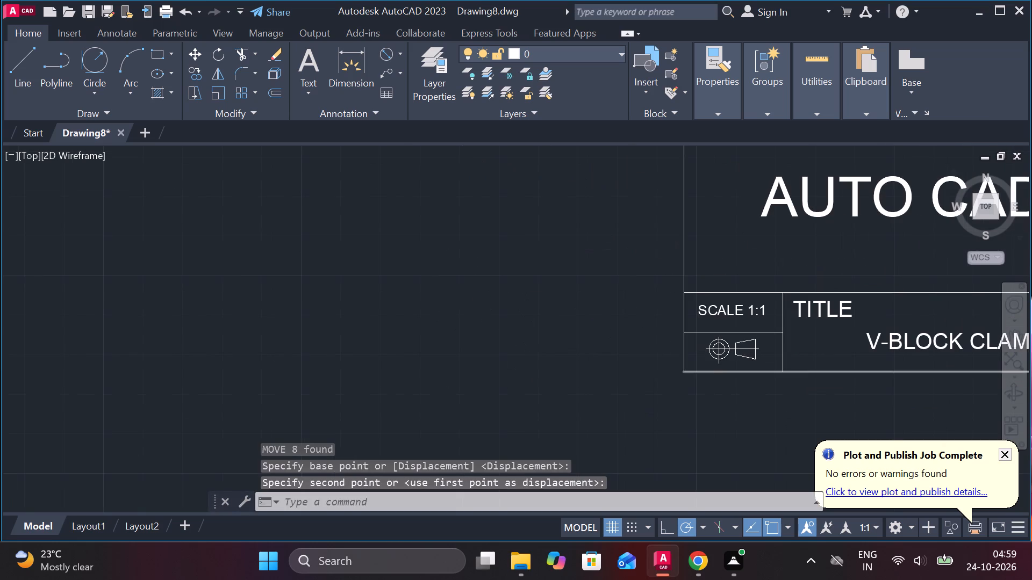
middle_click_drag(749, 369, 457, 359)
scroll(446, 353, "down", 1)
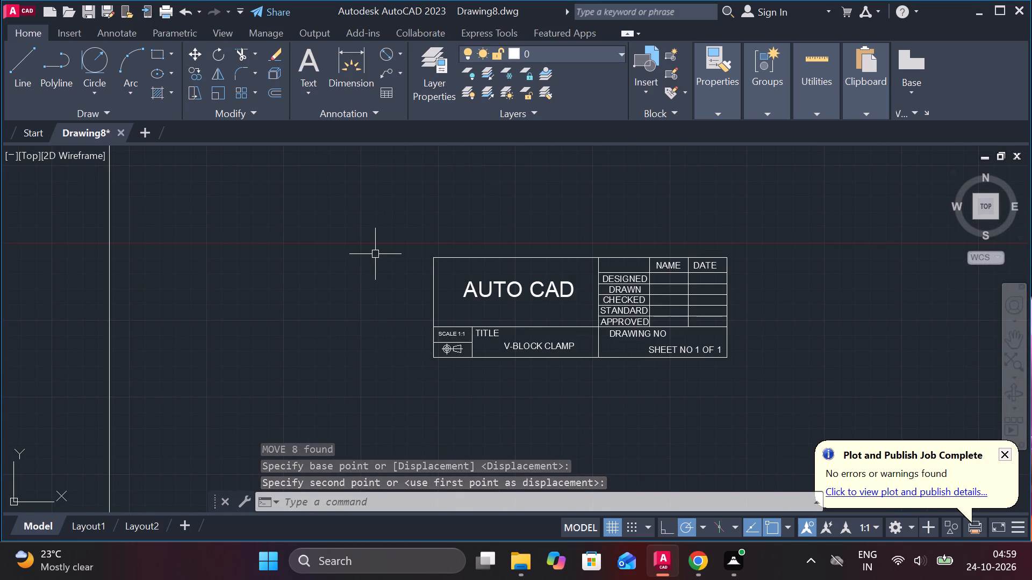
left_click(361, 230)
left_click(795, 385)
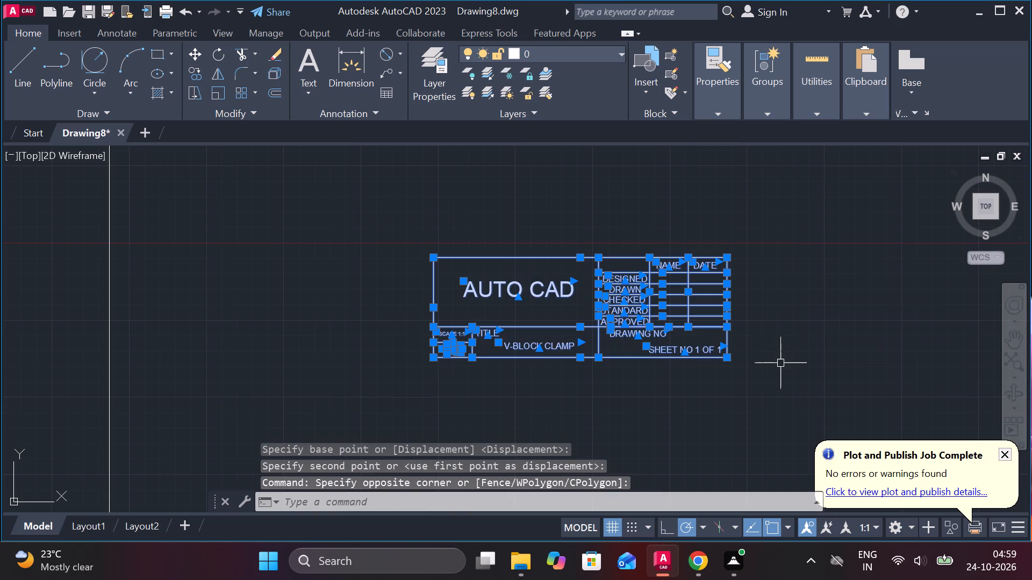
key("m")
key("Return")
left_click(734, 363)
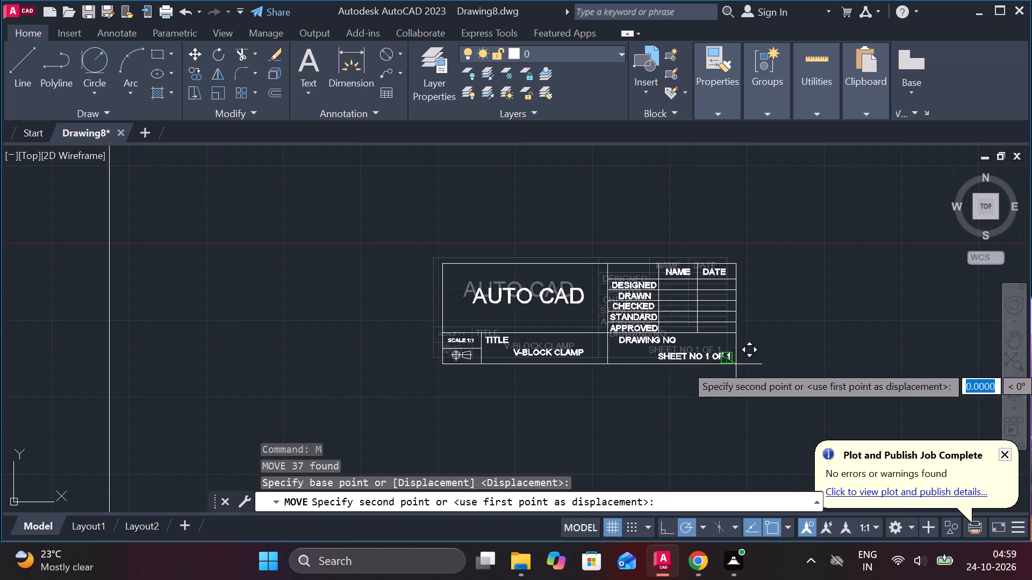
scroll(741, 366, "down", 2)
scroll(495, 450, "up", 2)
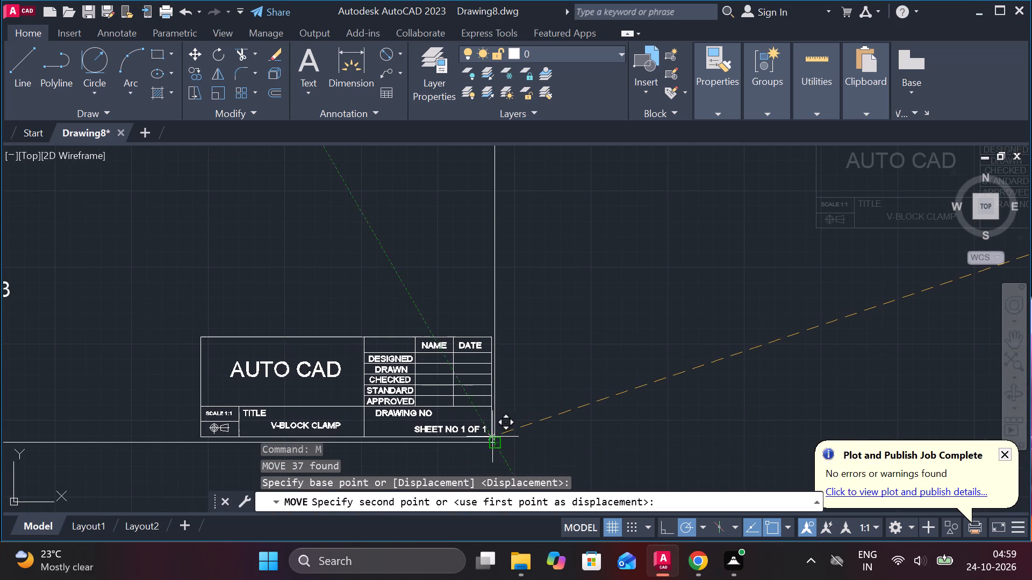
scroll(493, 438, "down", 2)
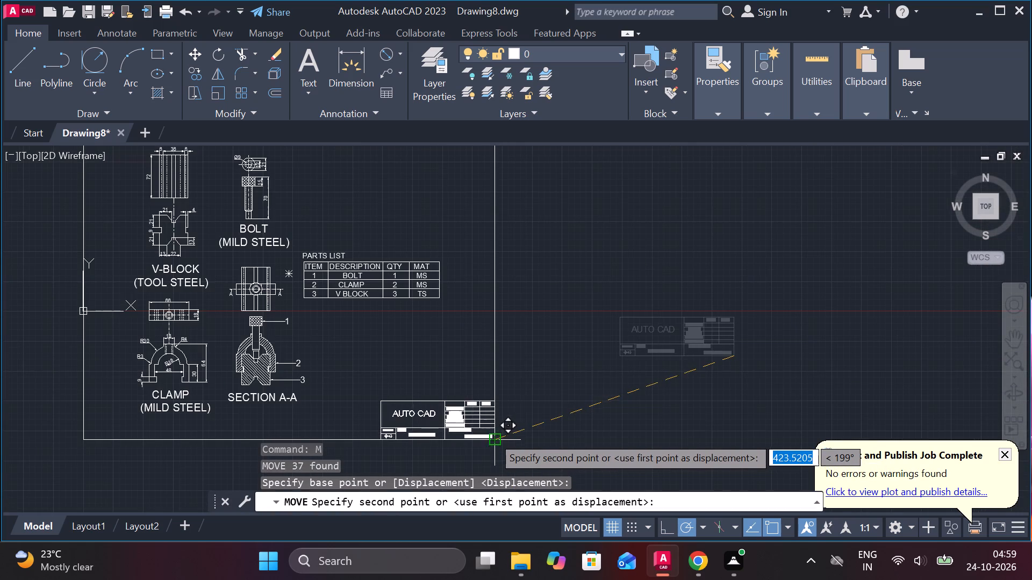
left_click(799, 307)
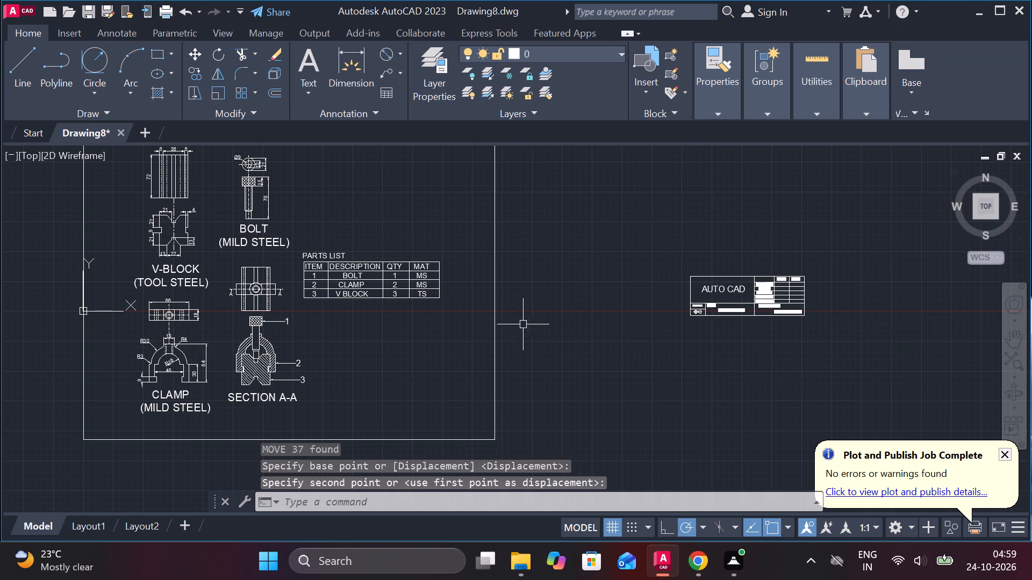
Stretch the sheet border's right edge inward by about 64, leaving it just to the right of the parts list.
left_click(496, 296)
left_click(493, 276)
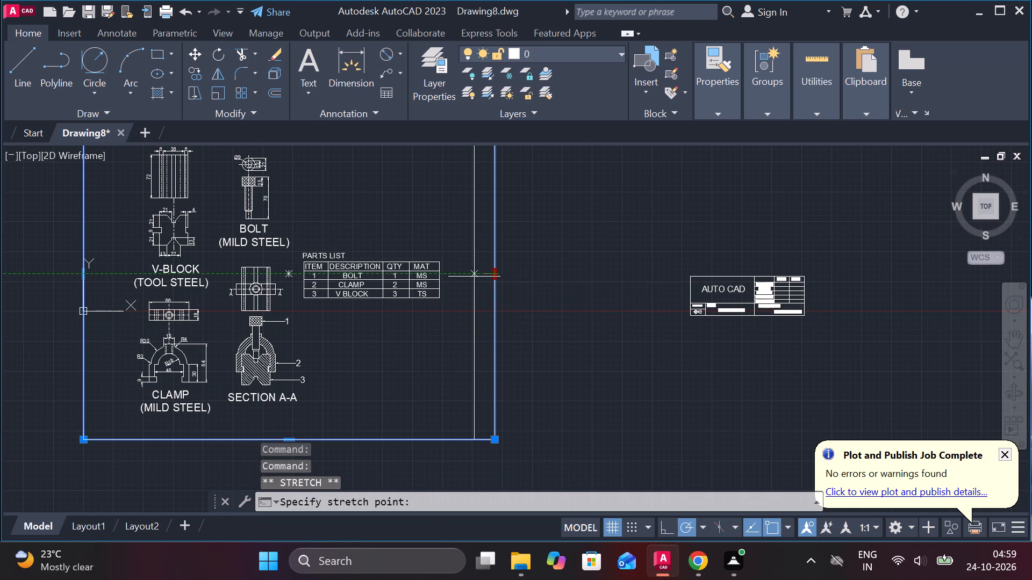
left_click(456, 279)
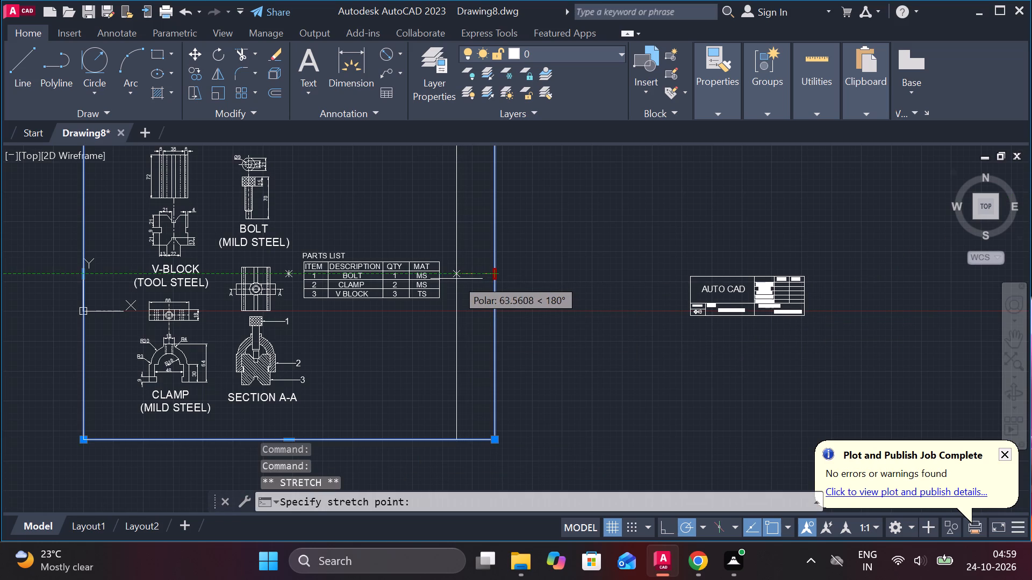
key("Escape")
Erase the leftover horizontal and vertical border line segments outside the sheet's new right edge.
left_click(494, 414)
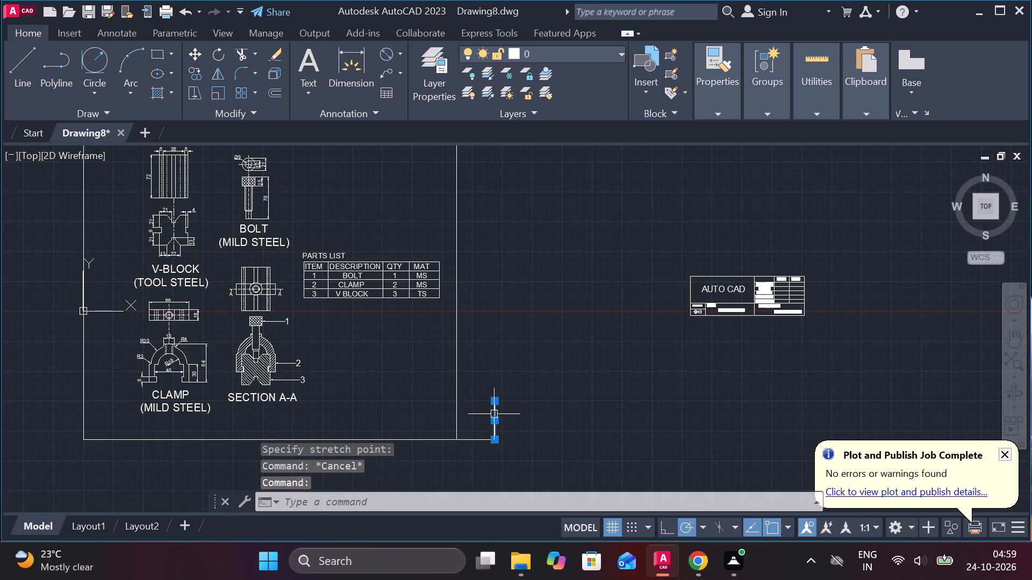
left_click(483, 438)
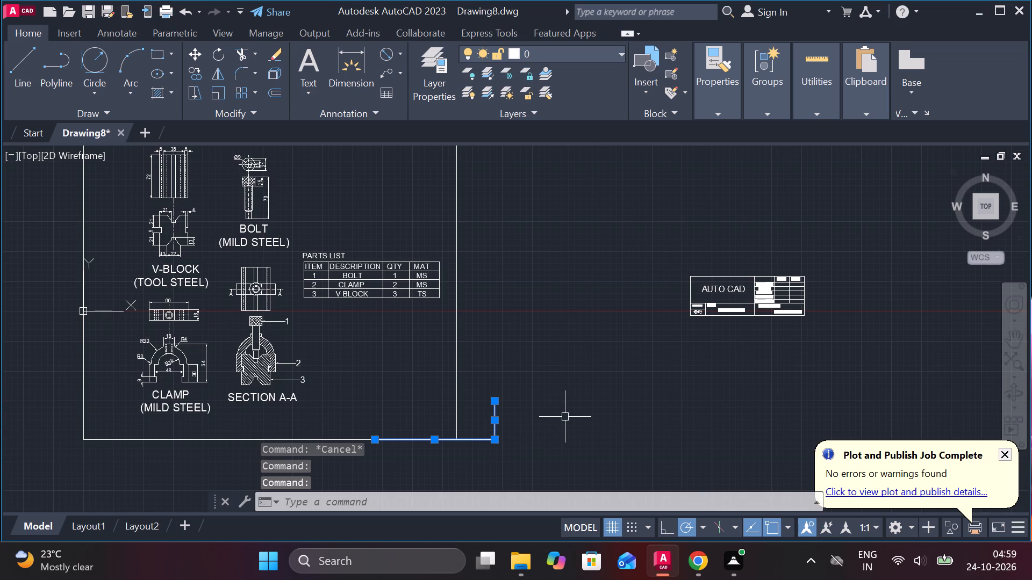
type("E")
key("space")
left_click(493, 425)
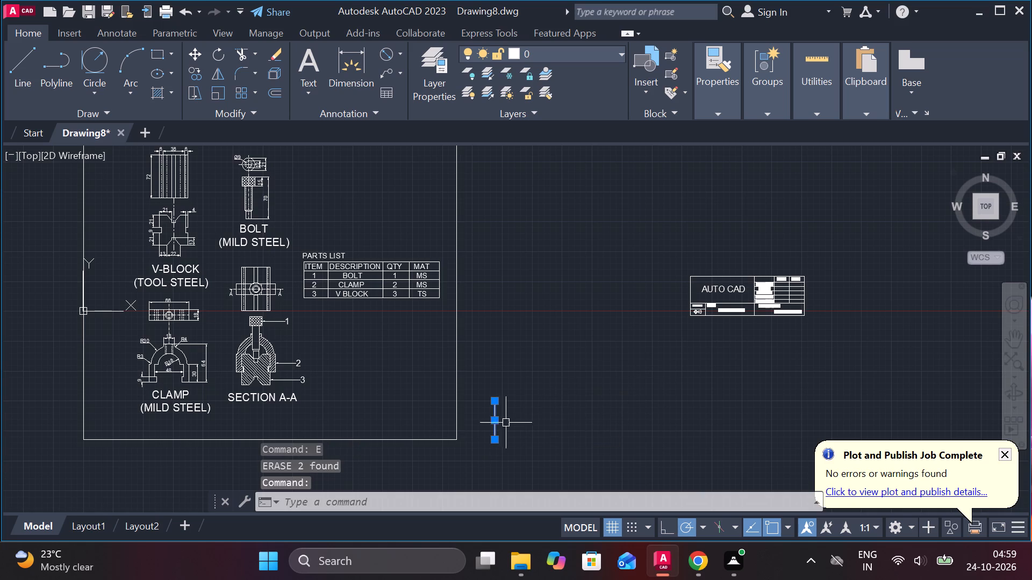
type("E")
key("space")
Move the whole title block by its lower-right corner onto the lower-right corner of the sheet border.
left_click_drag(639, 228, 640, 233)
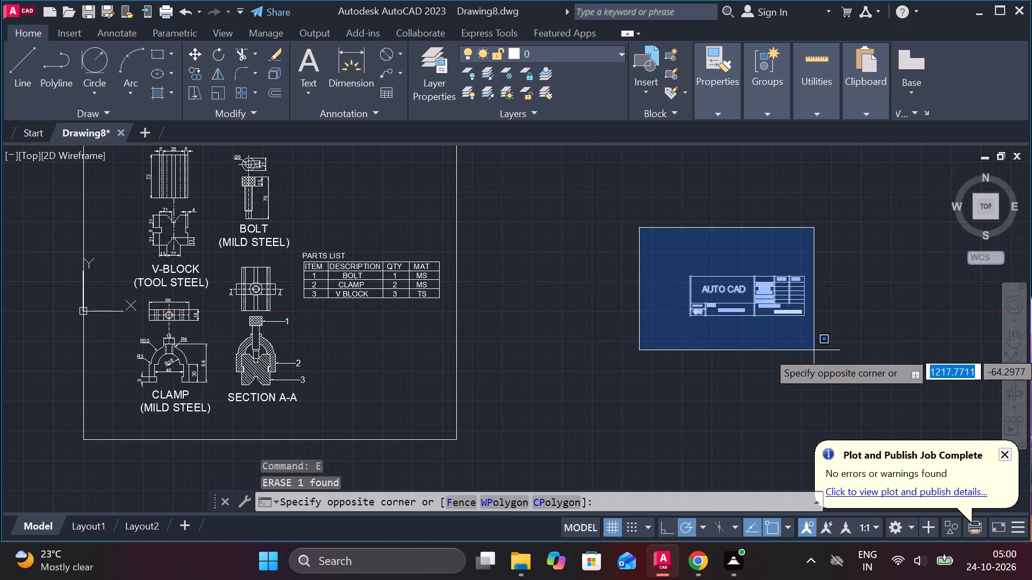
left_click(847, 354)
key("m")
key("Return")
scroll(845, 328, "up", 3)
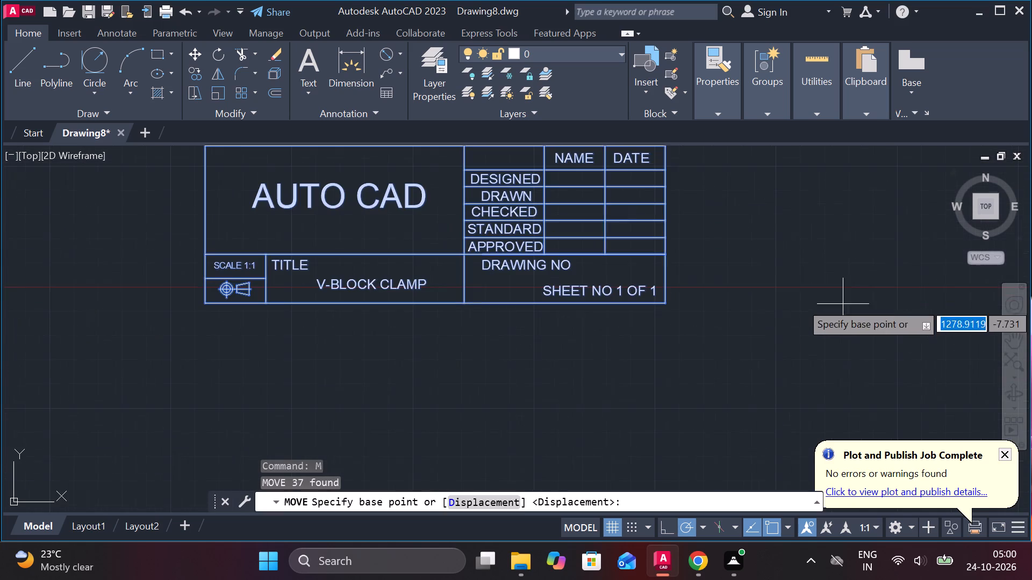
left_click(671, 310)
scroll(708, 332, "down", 2)
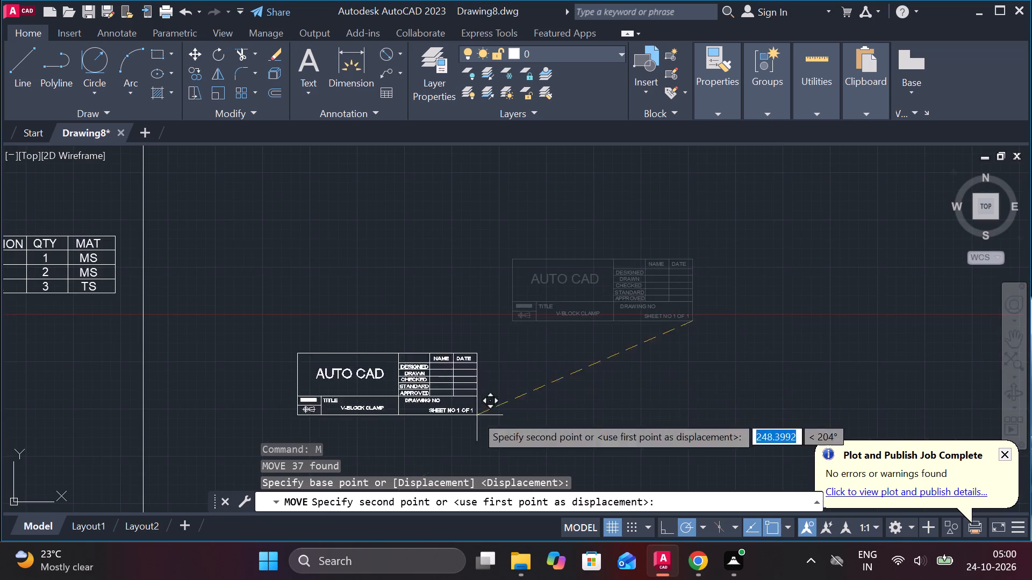
middle_click_drag(479, 415, 650, 182)
scroll(481, 415, "down", 1)
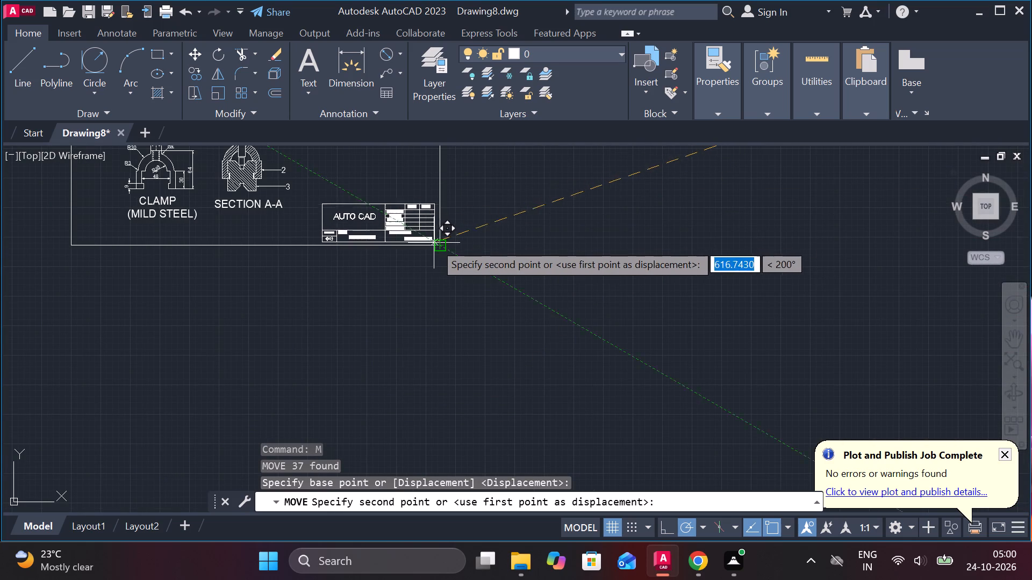
left_click(438, 244)
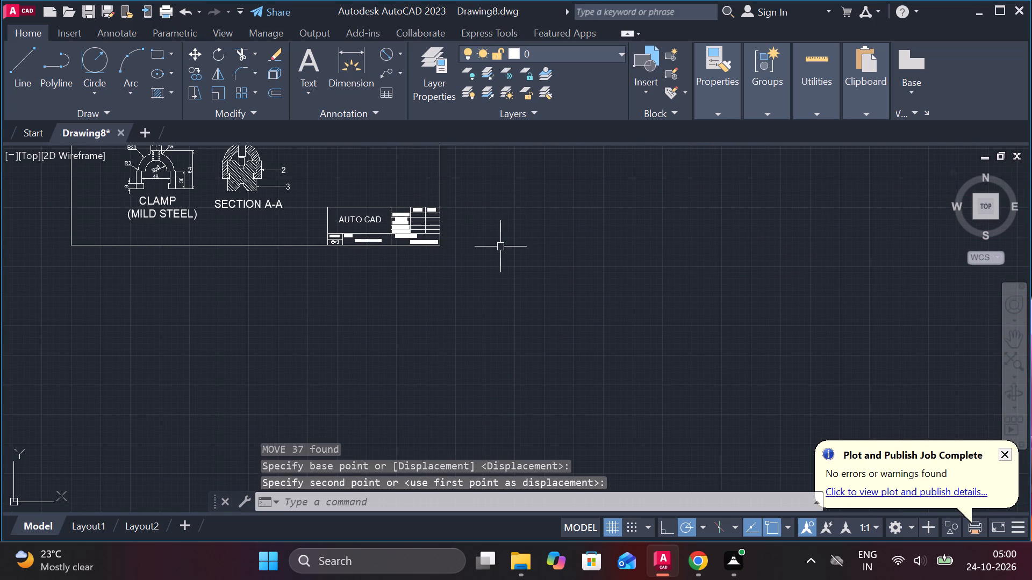
middle_click_drag(500, 248, 651, 342)
key("Escape")
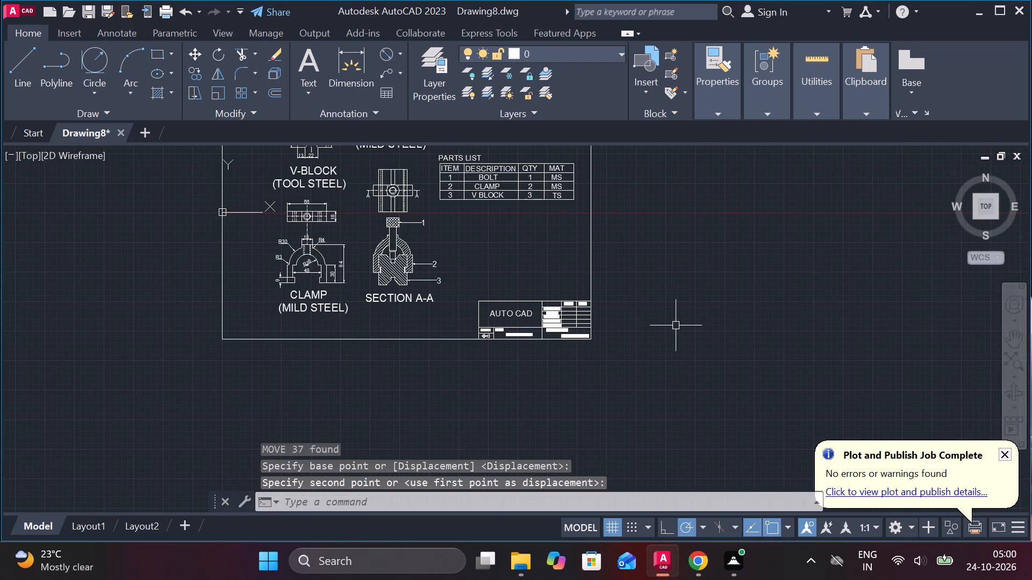
Save the drawing in Documents as V-BLOCK CLAMP ASSEMBLY.
key("ctrl+s")
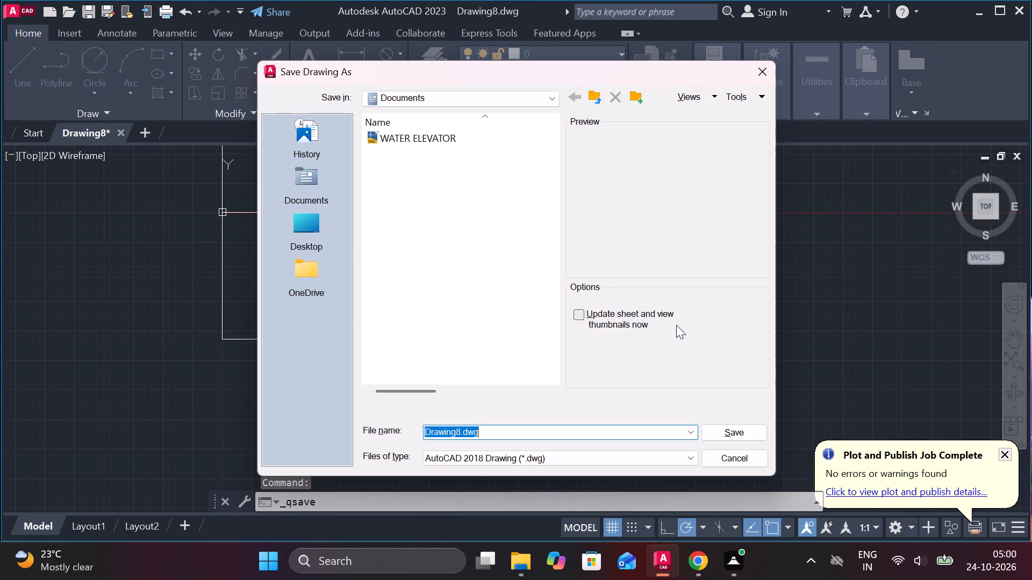
key("v")
type("-BLOCK")
key("space")
type("CLAMP")
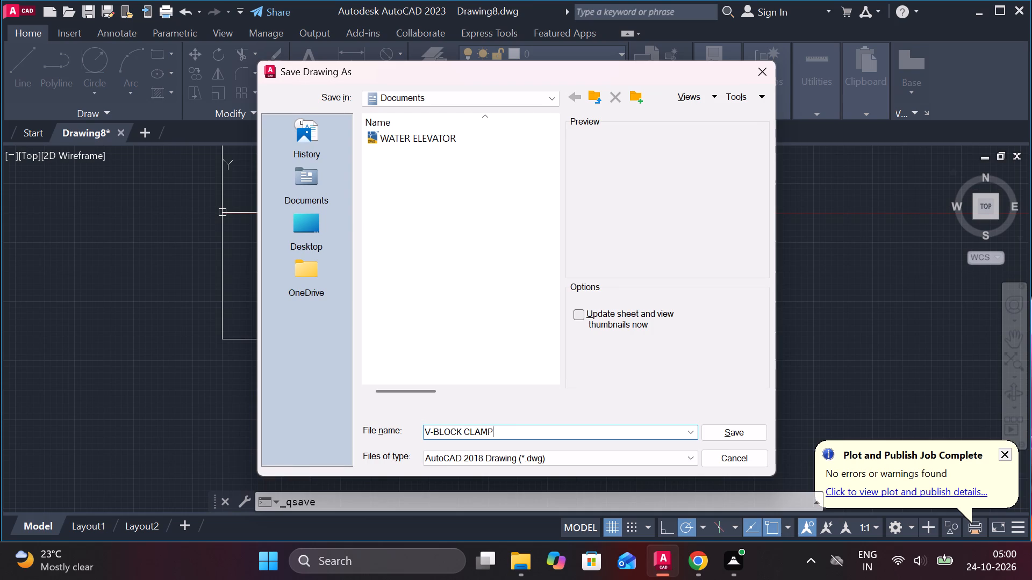
key("space")
type("ASSEMBL")
key("y")
left_click(739, 434)
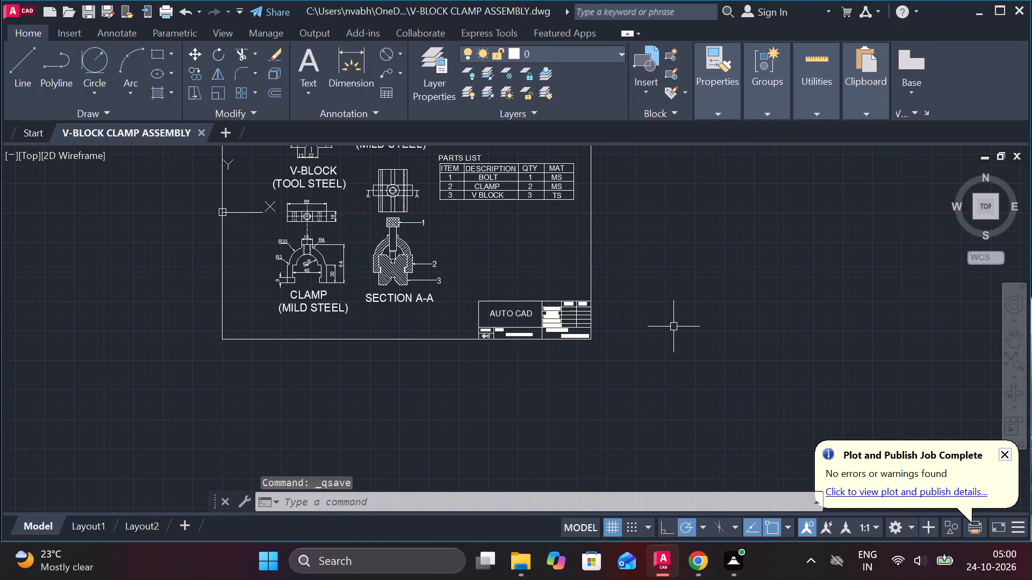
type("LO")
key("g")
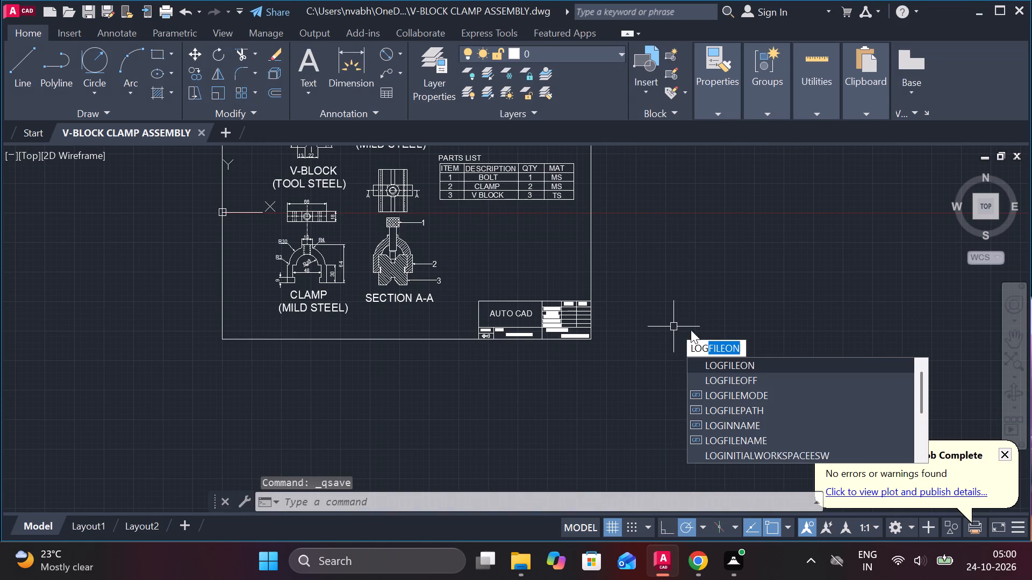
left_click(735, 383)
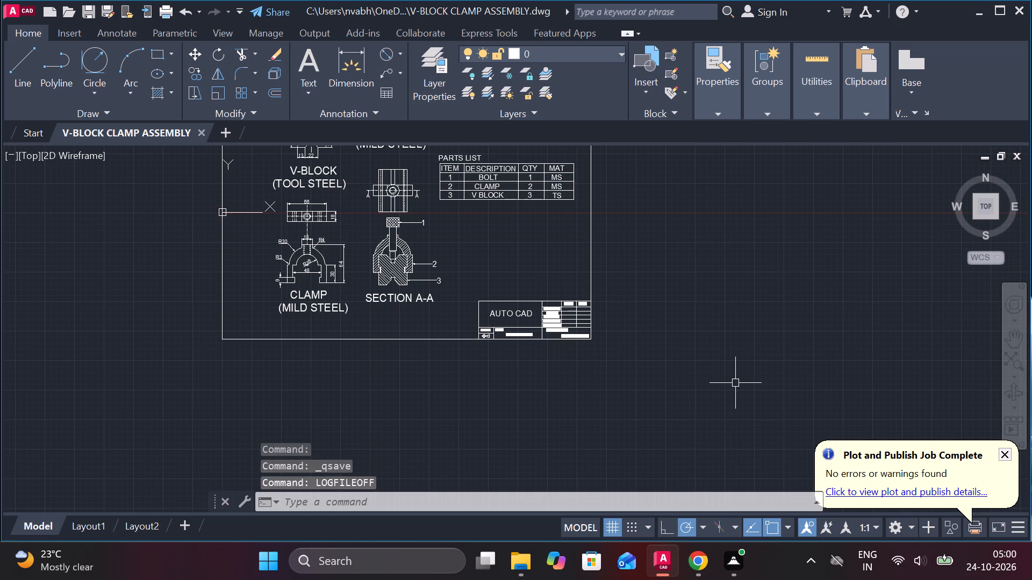
Save the drawing again.
key("ctrl+s")
Set up a plot of the model with the DWG To PDF.pc3 plotter in landscape orientation.
type("PLOT")
left_click(788, 423)
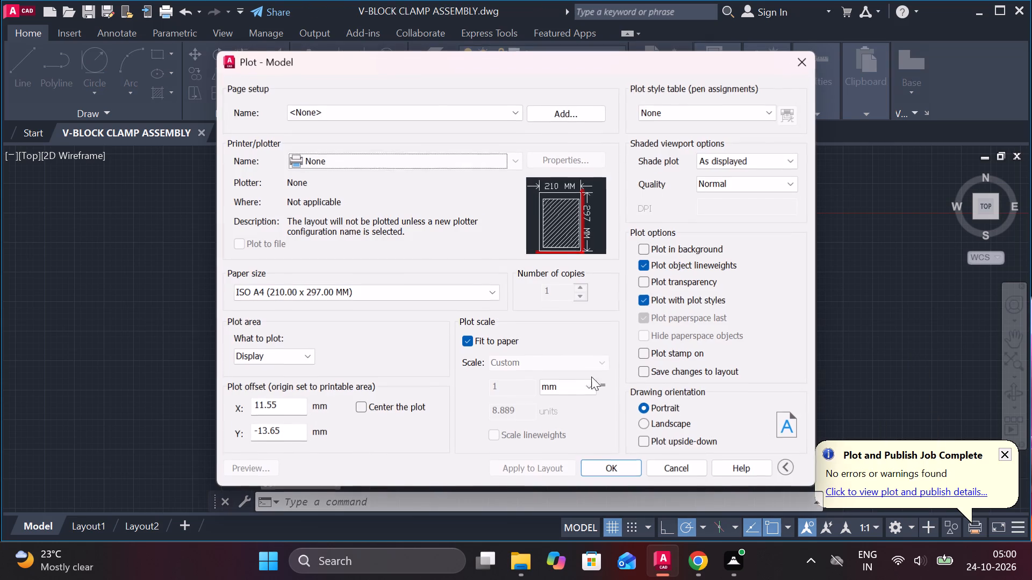
left_click(351, 166)
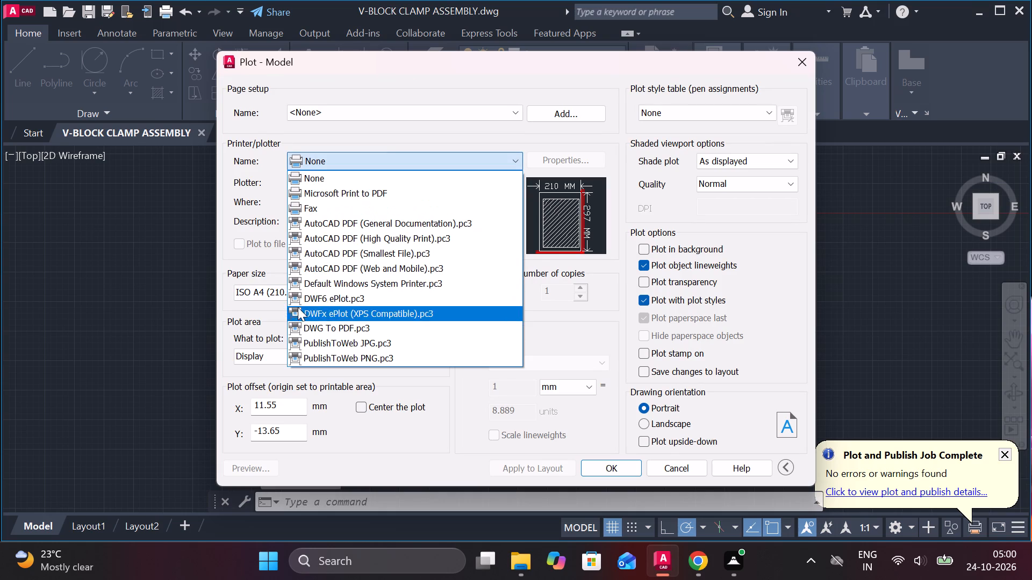
left_click(320, 323)
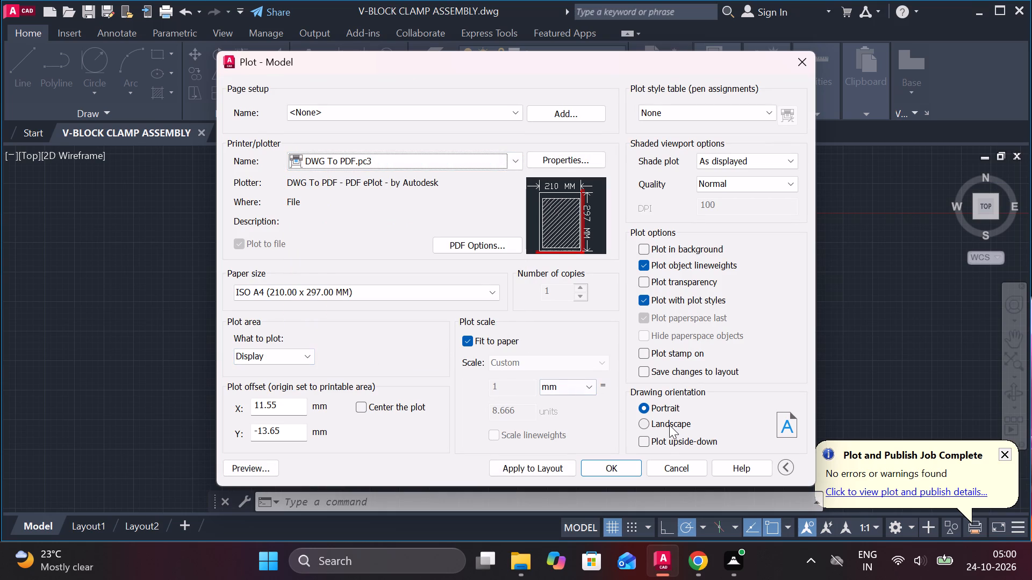
left_click(650, 426)
Define the plot area as a window from just outside the border's lower-right corner to just outside its upper-left corner.
left_click(305, 349)
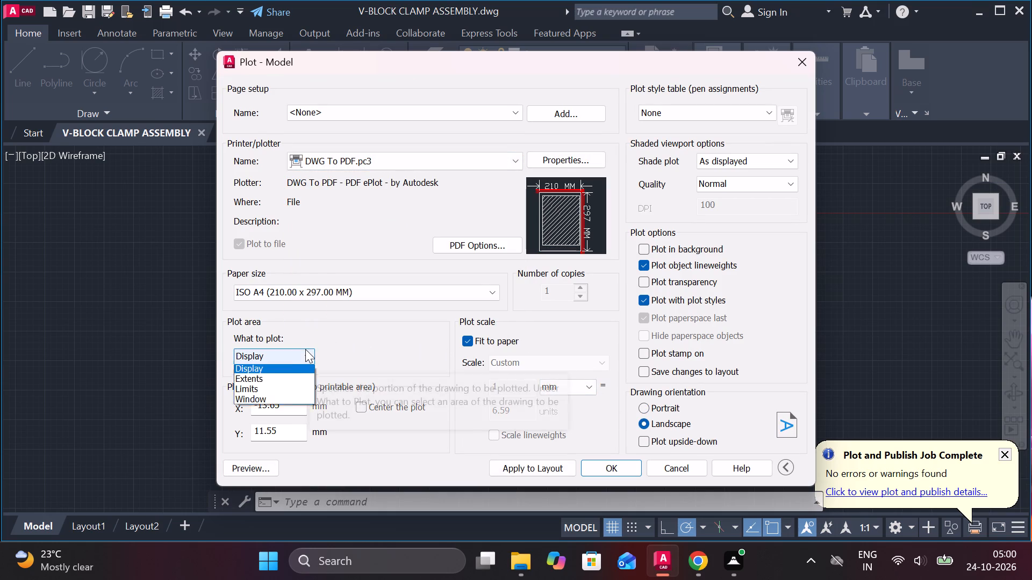
left_click(268, 398)
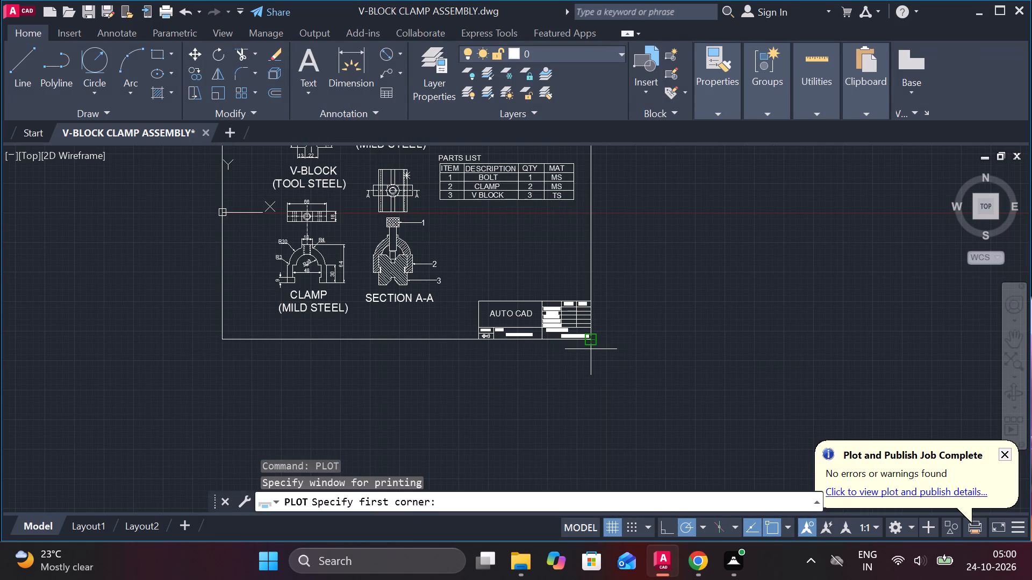
scroll(591, 345, "up", 3)
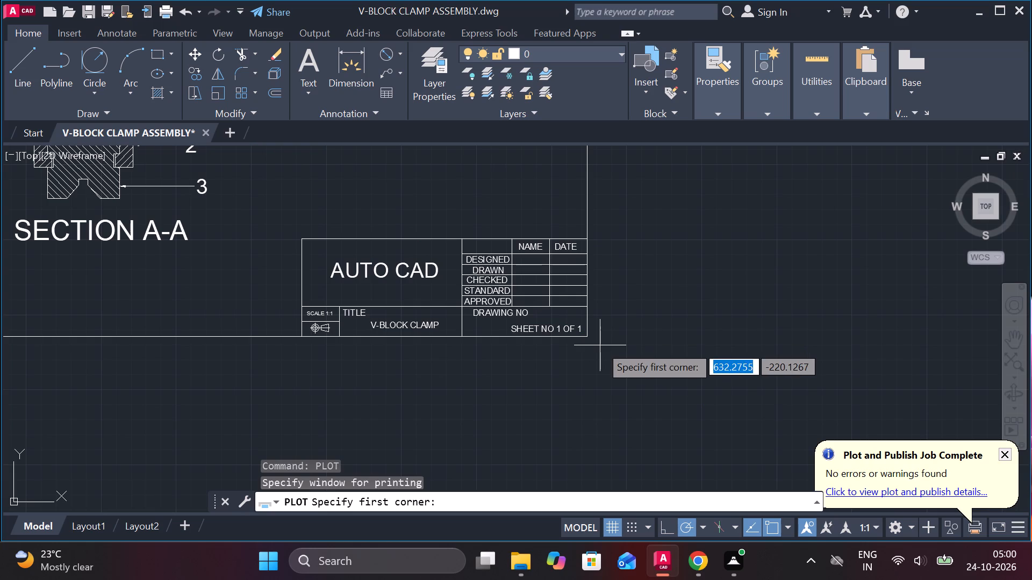
left_click(600, 345)
scroll(592, 342, "down", 2)
middle_click_drag(431, 249, 485, 314)
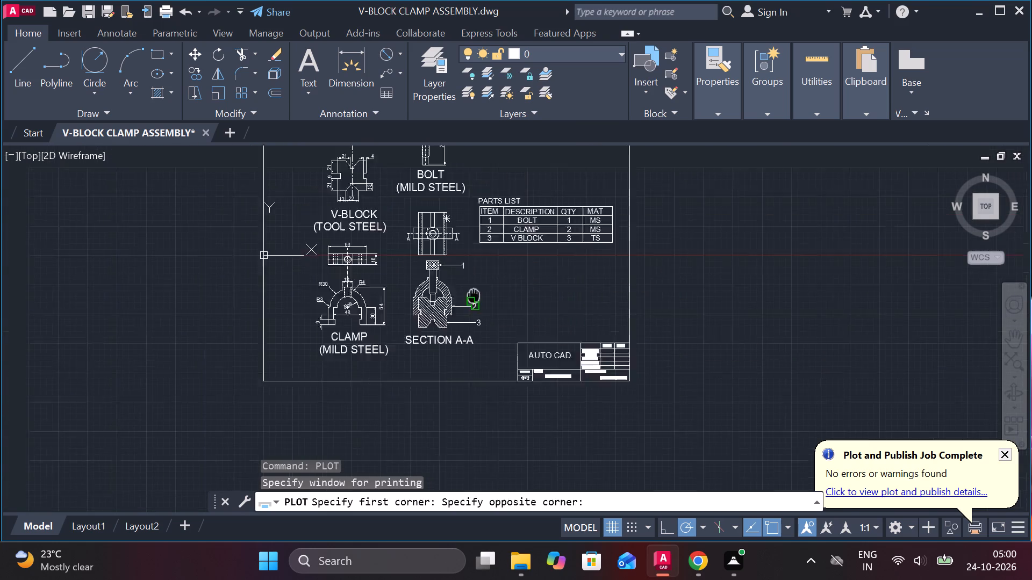
middle_click_drag(485, 314, 499, 329)
middle_click_drag(415, 296, 456, 408)
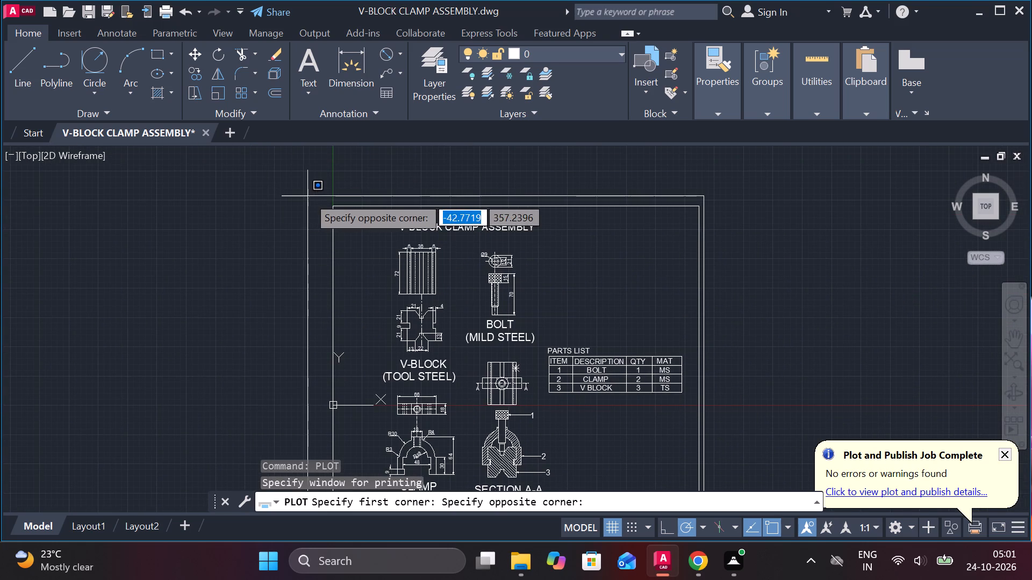
scroll(320, 201, "up", 2)
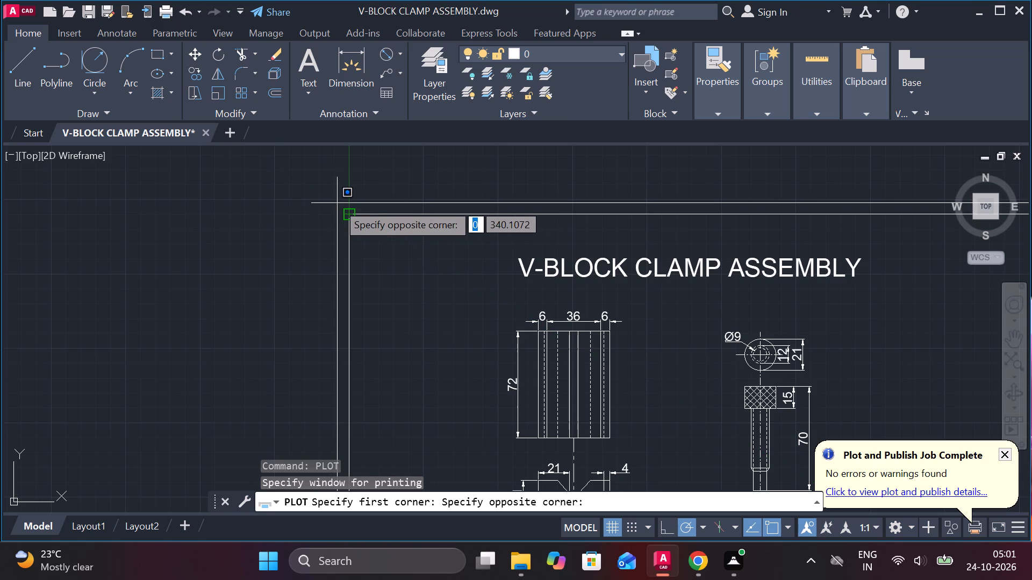
left_click(337, 203)
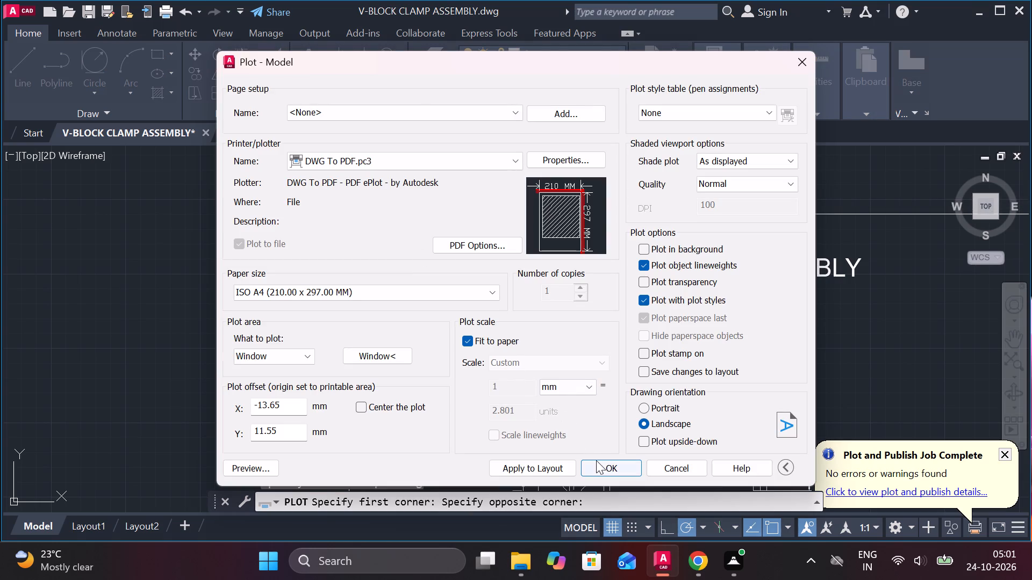
Plot the sheet to a PDF file in the Documents folder and look over the plotted page.
left_click(596, 460)
left_click(754, 437)
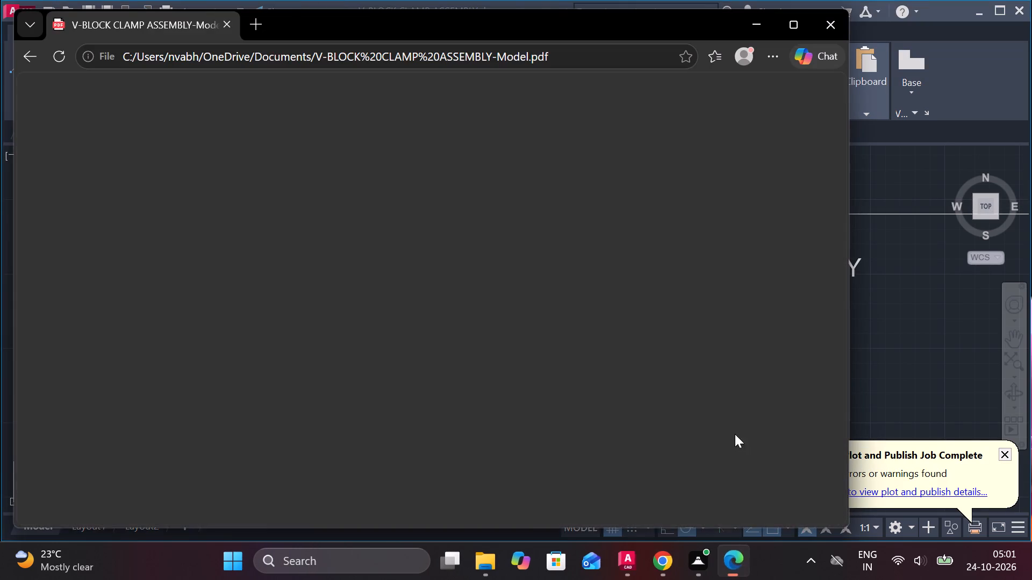
scroll(686, 431, "down", 2)
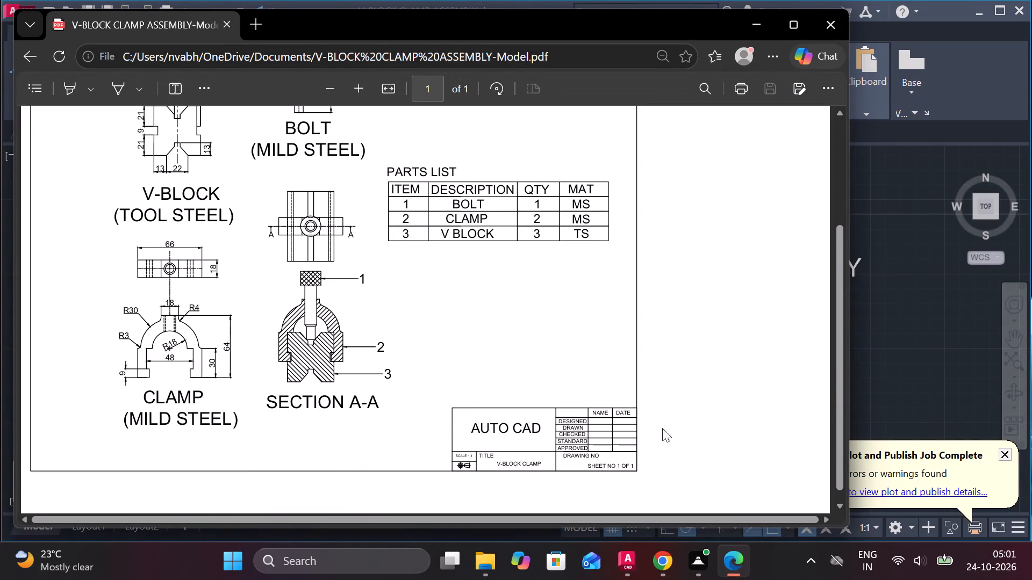
scroll(520, 376, "up", 2)
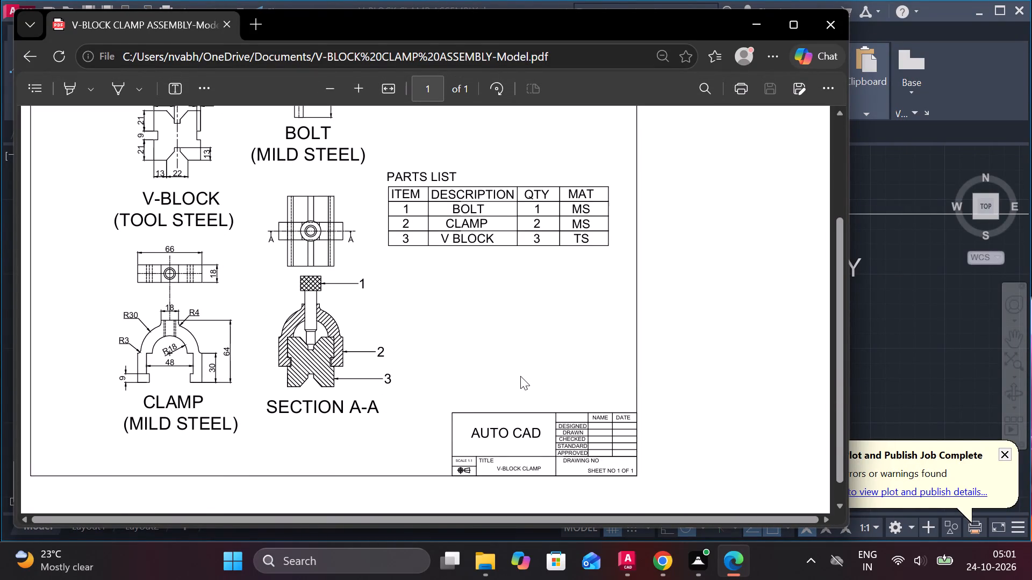
scroll(520, 376, "up", 2)
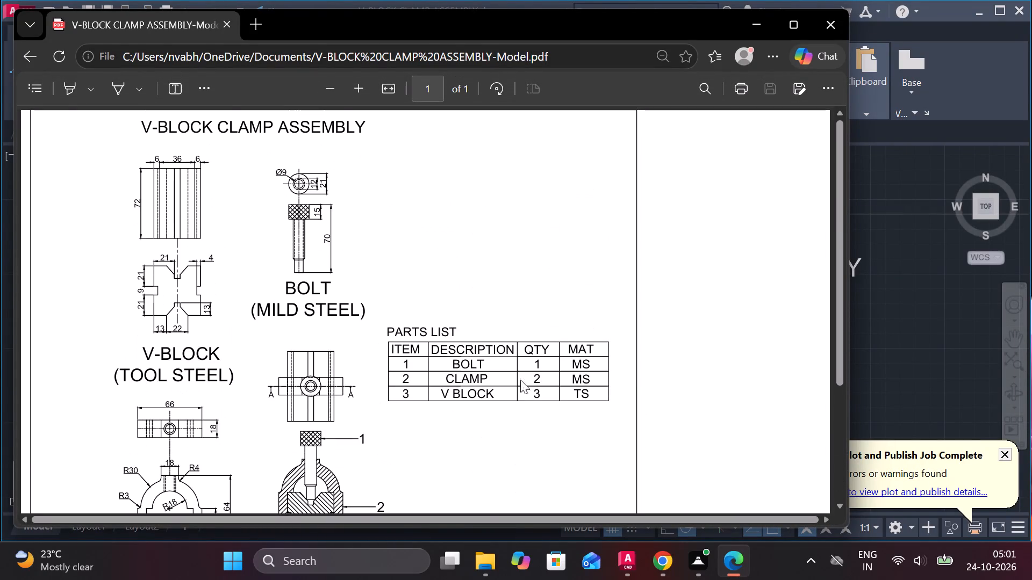
scroll(520, 397, "down", 2)
scroll(515, 400, "up", 4)
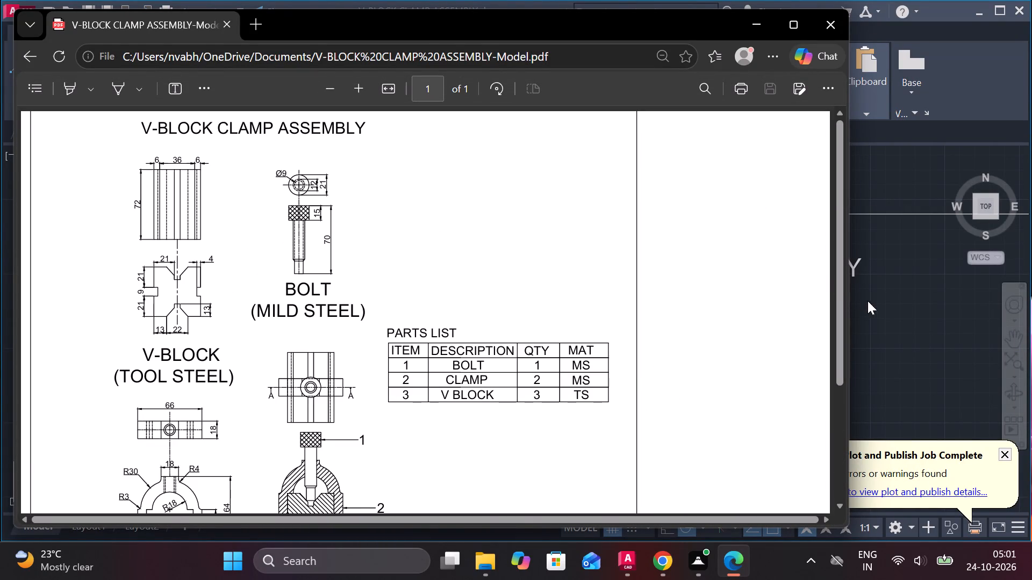
Switch back to AutoCAD and set up another plot with the DWG To PDF.pc3 plotter in landscape orientation.
left_click(877, 306)
scroll(865, 319, "down", 1)
middle_click_drag(821, 317, 593, 264)
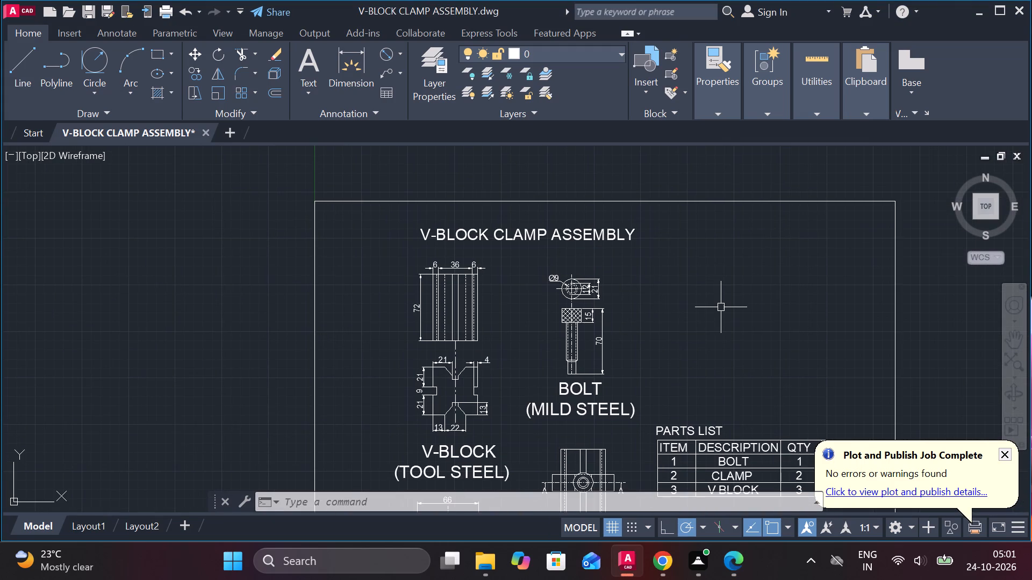
type("PLOY")
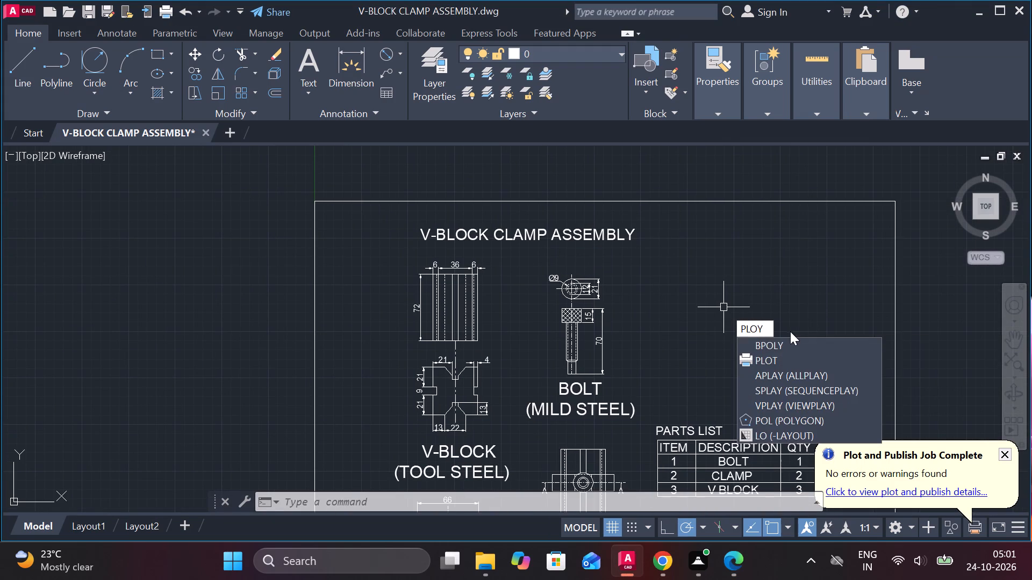
left_click(779, 356)
scroll(779, 356, "down", 1)
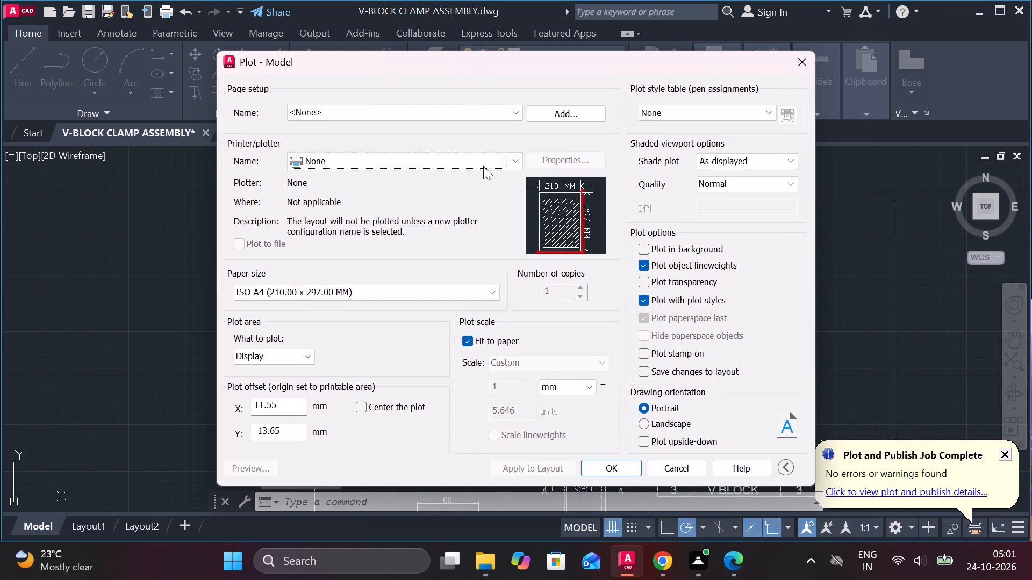
left_click(478, 159)
left_click(363, 325)
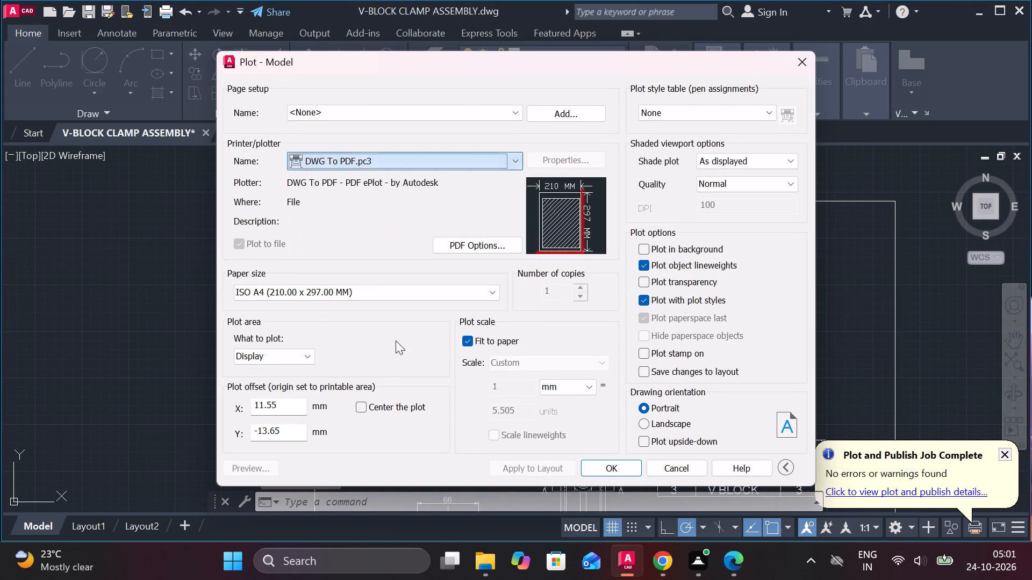
left_click(638, 423)
left_click(643, 423)
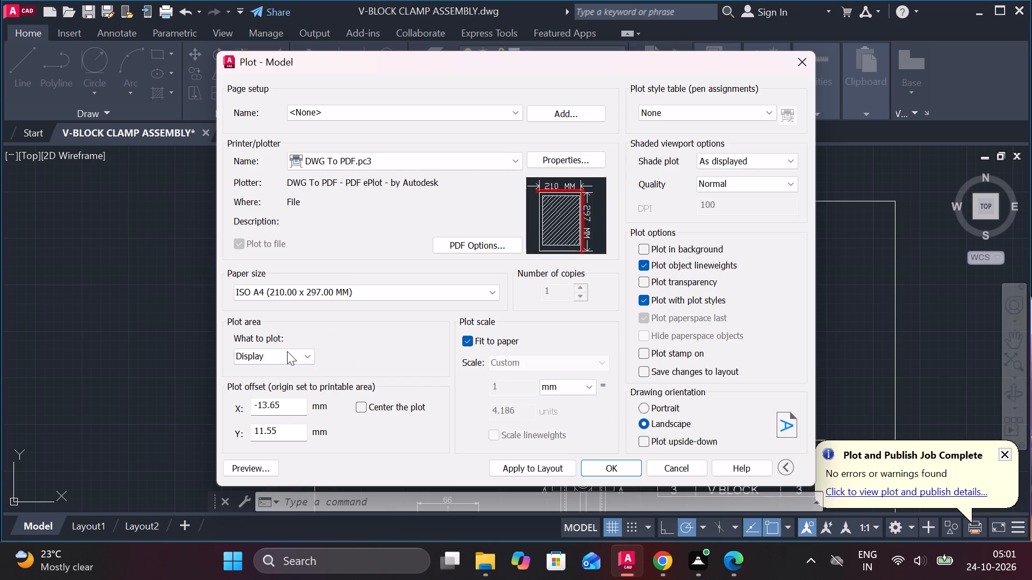
Define the plot area as a window from just outside the border's upper-left corner to just outside its lower-right corner.
left_click(287, 353)
left_click(299, 405)
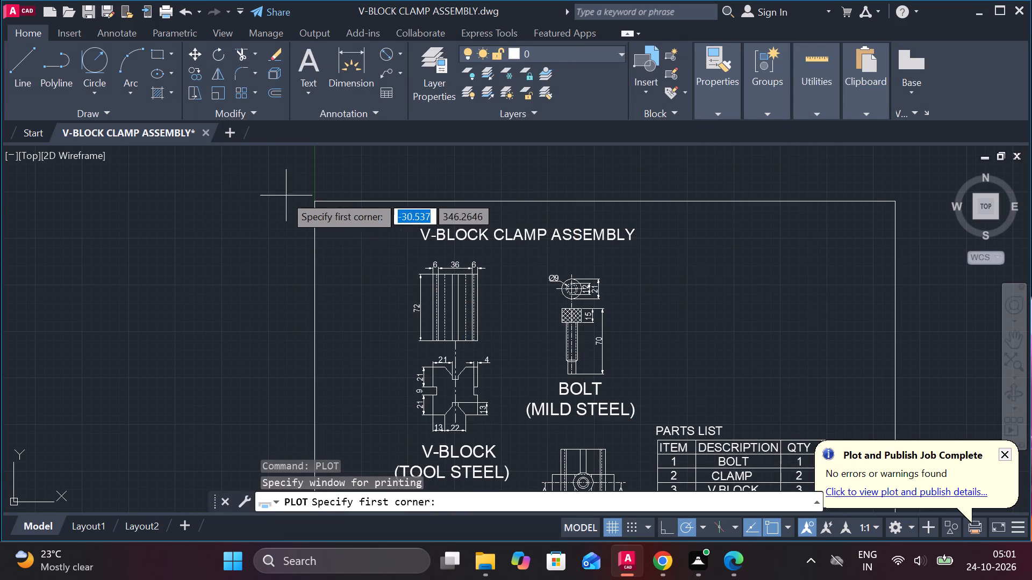
left_click(258, 164)
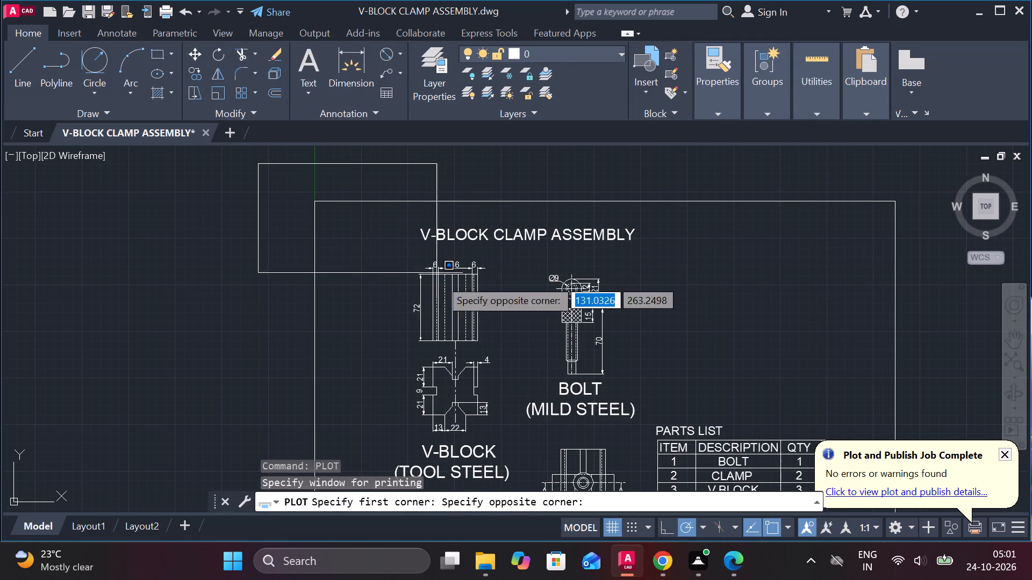
scroll(448, 310, "down", 2)
middle_click_drag(655, 484, 614, 377)
middle_click(611, 371)
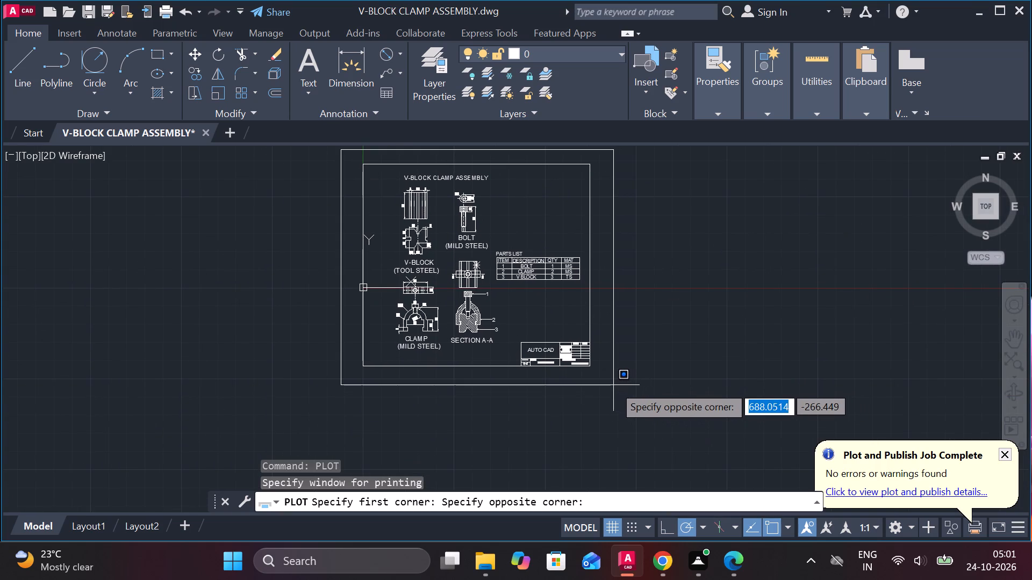
left_click(613, 385)
Plot the sheet to the PDF file V-BLOCK CLAMP ASSEMBLY-Model in the Documents folder and look over the plotted page.
left_click(615, 468)
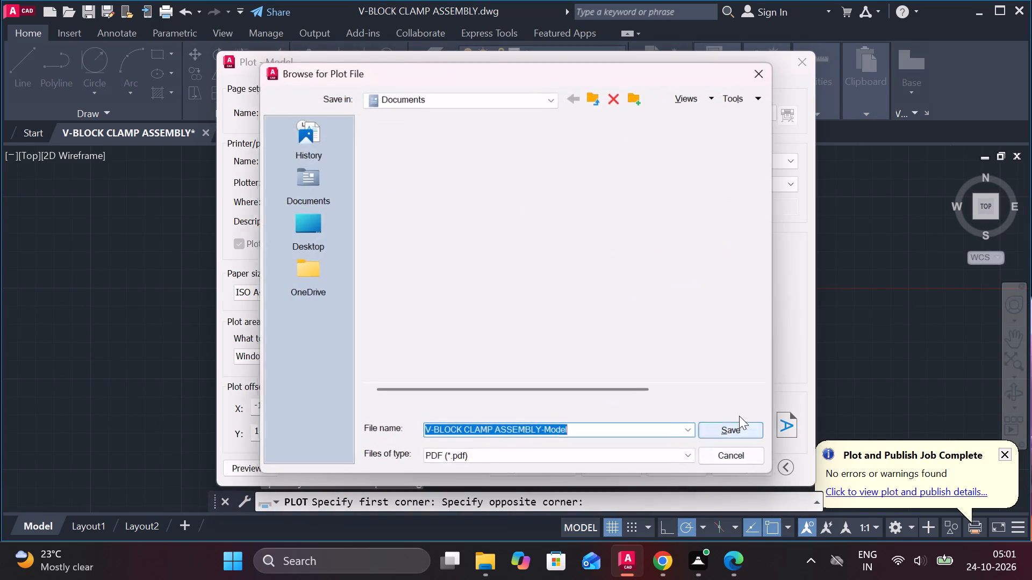
left_click(739, 428)
left_click(563, 293)
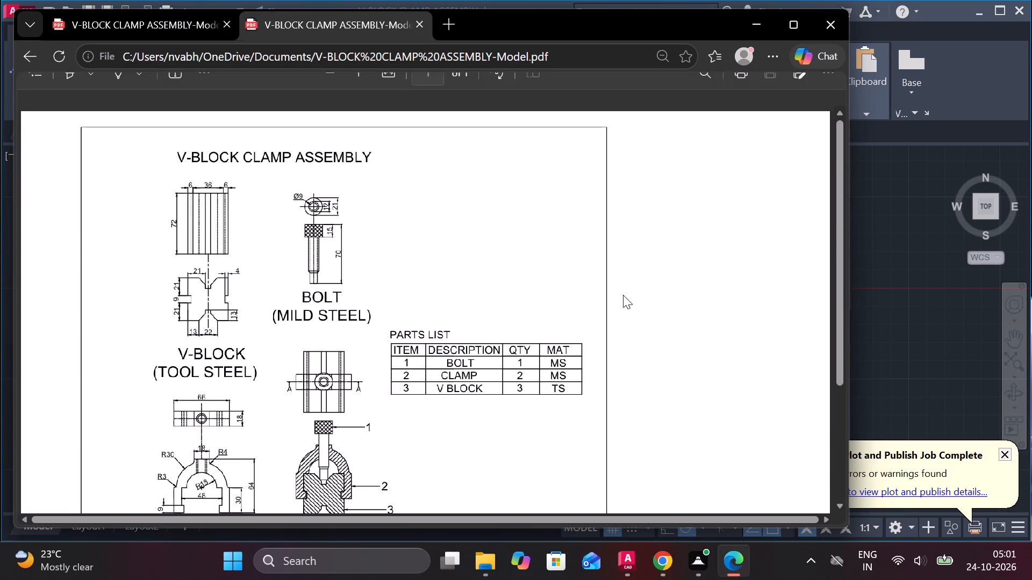
scroll(623, 295, "down", 2)
scroll(580, 316, "up", 3)
scroll(585, 326, "down", 4)
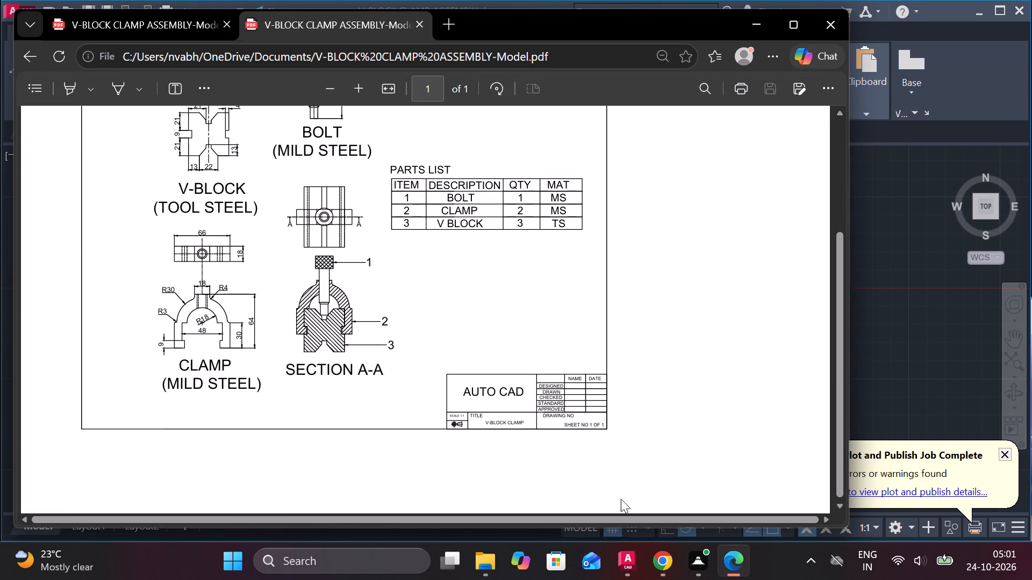